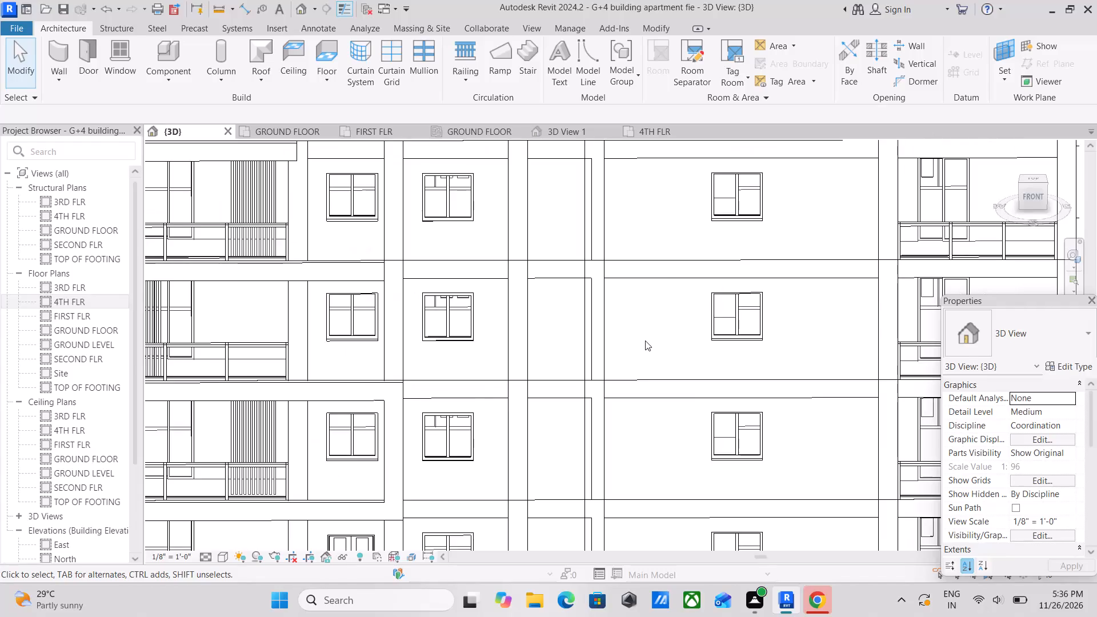
Examine the front facade of the apartment building in the 3D view, from the roof down to the footings.
scroll(645, 340, down, 3)
scroll(662, 326, up, 3)
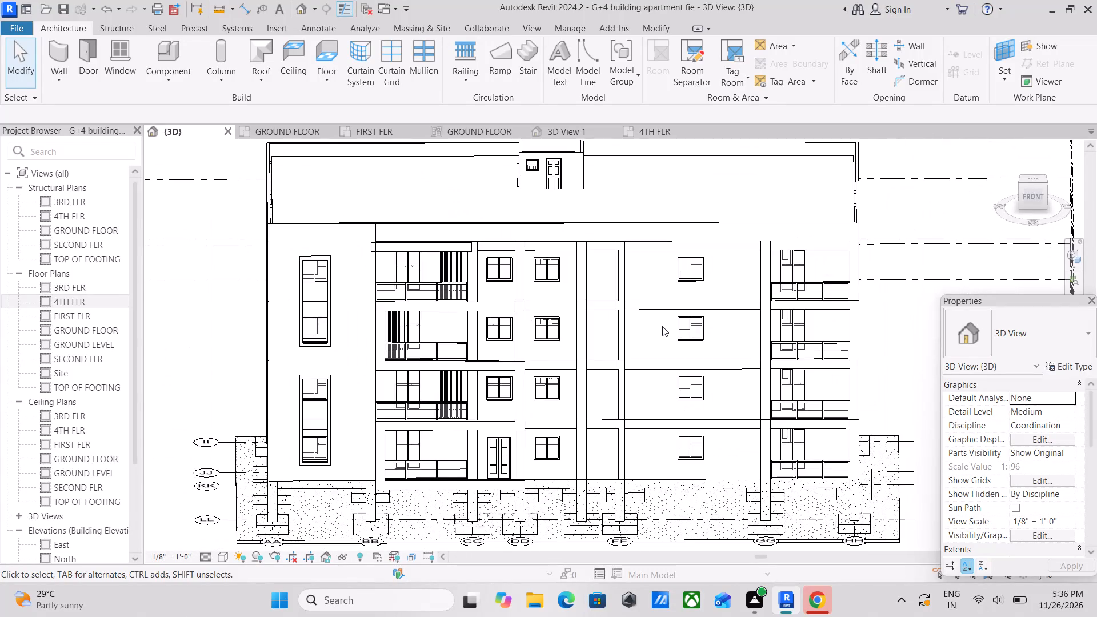
scroll(662, 326, up, 3)
scroll(662, 326, down, 6)
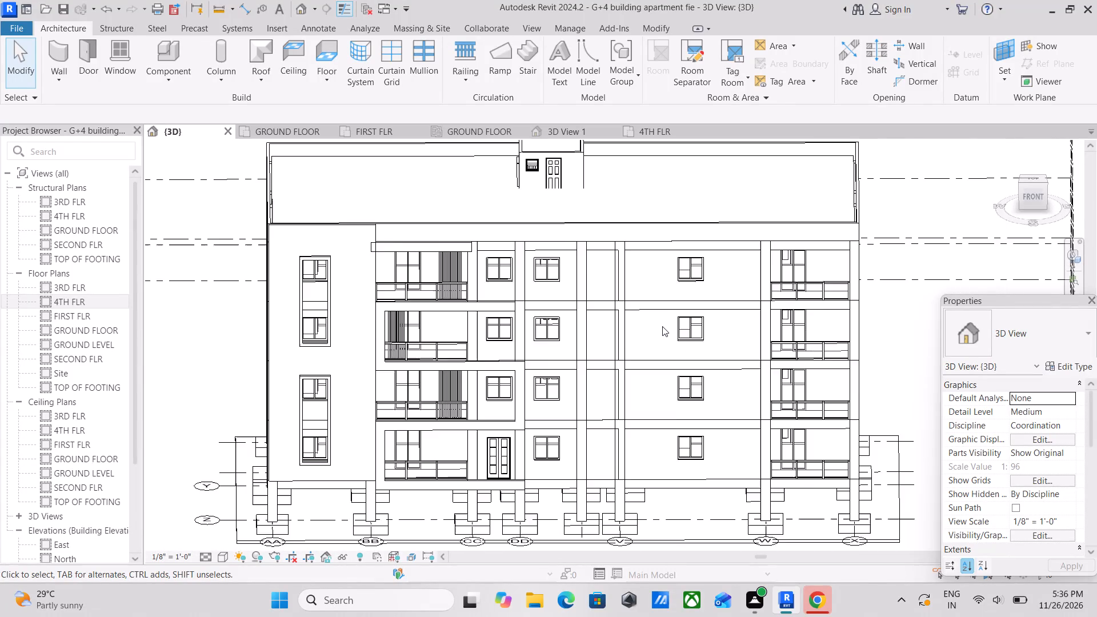
scroll(662, 326, down, 2)
middle_drag(662, 326, 682, 271)
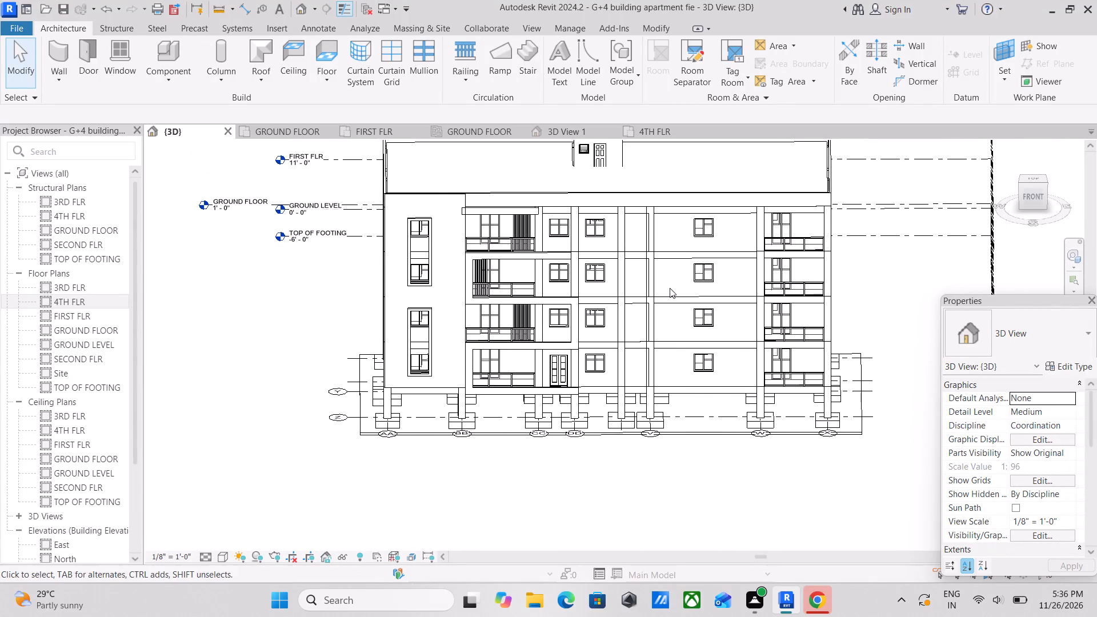
scroll(497, 367, up, 4)
scroll(551, 369, up, 3)
scroll(620, 349, down, 1)
middle_drag(620, 349, 570, 357)
middle_drag(659, 347, 618, 428)
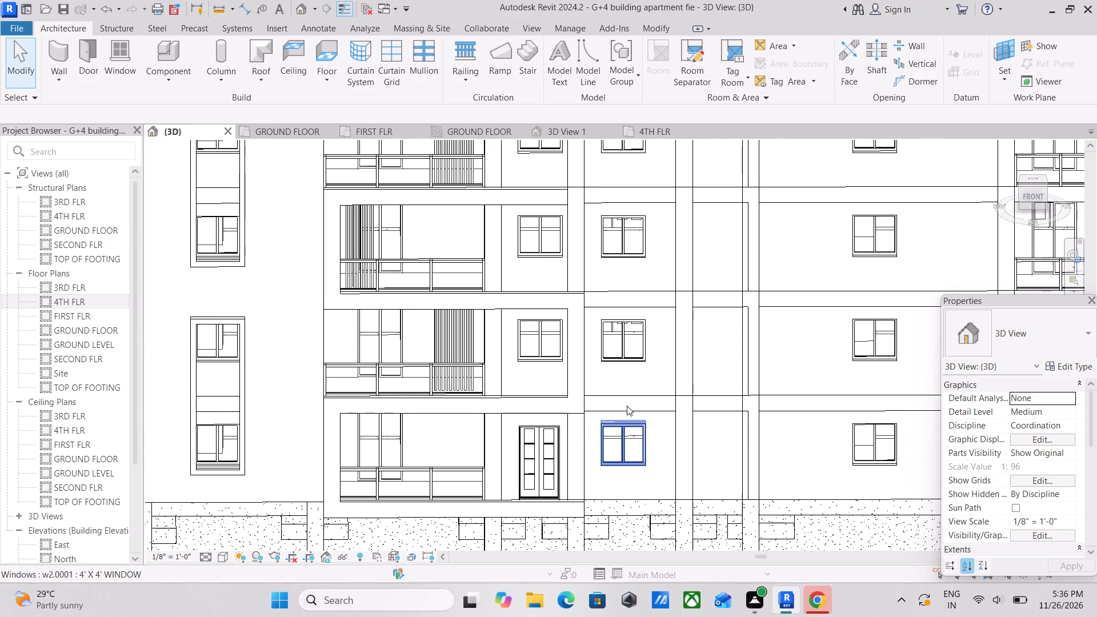
middle_drag(629, 400, 625, 419)
scroll(631, 407, down, 2)
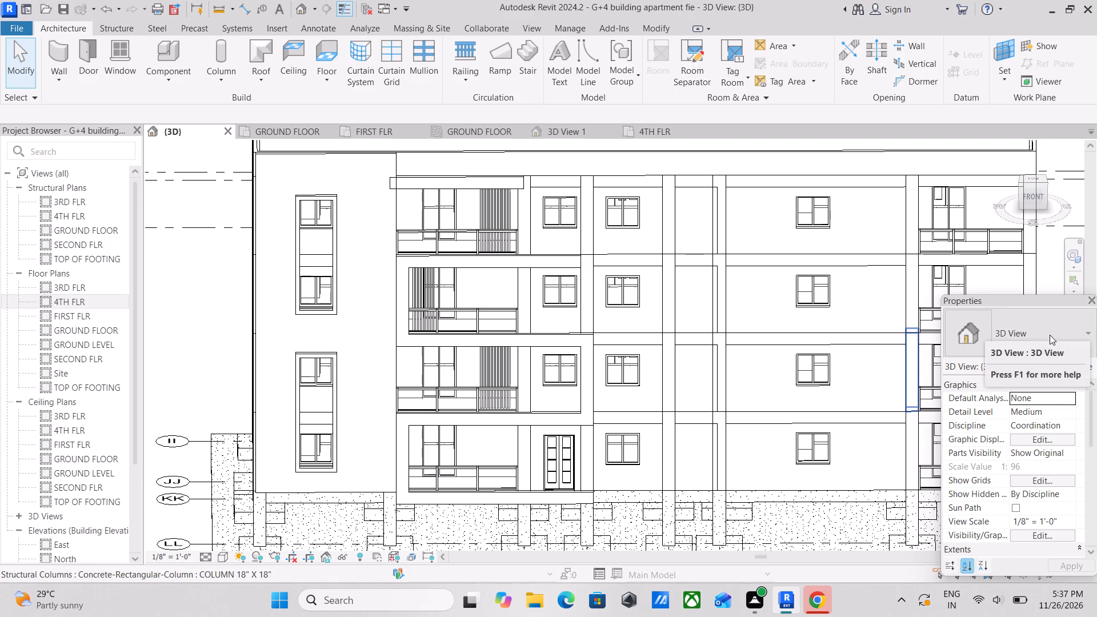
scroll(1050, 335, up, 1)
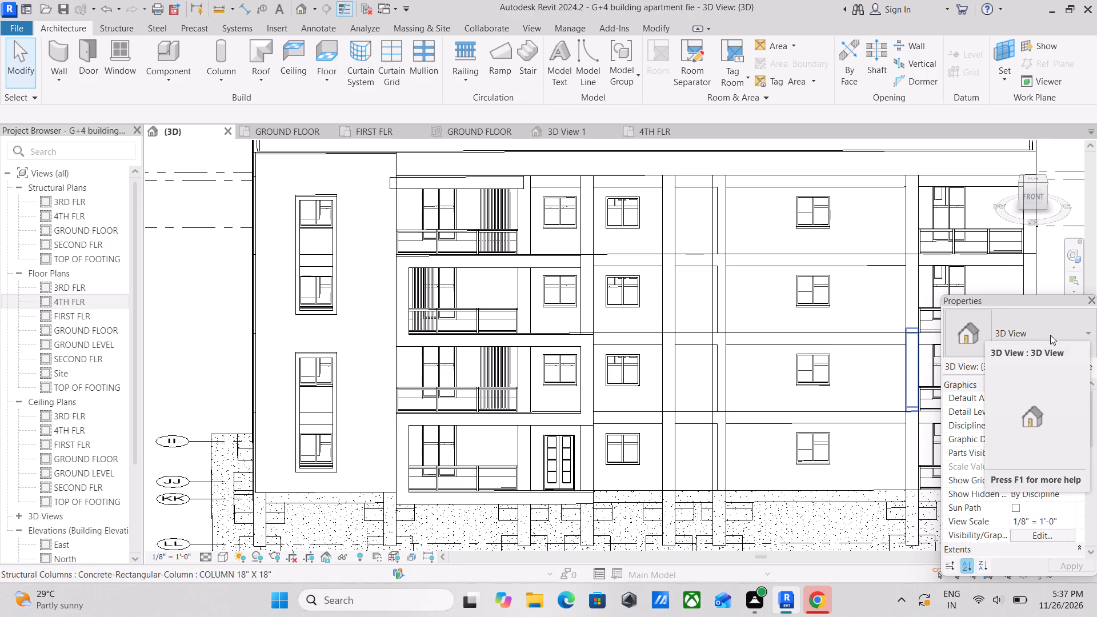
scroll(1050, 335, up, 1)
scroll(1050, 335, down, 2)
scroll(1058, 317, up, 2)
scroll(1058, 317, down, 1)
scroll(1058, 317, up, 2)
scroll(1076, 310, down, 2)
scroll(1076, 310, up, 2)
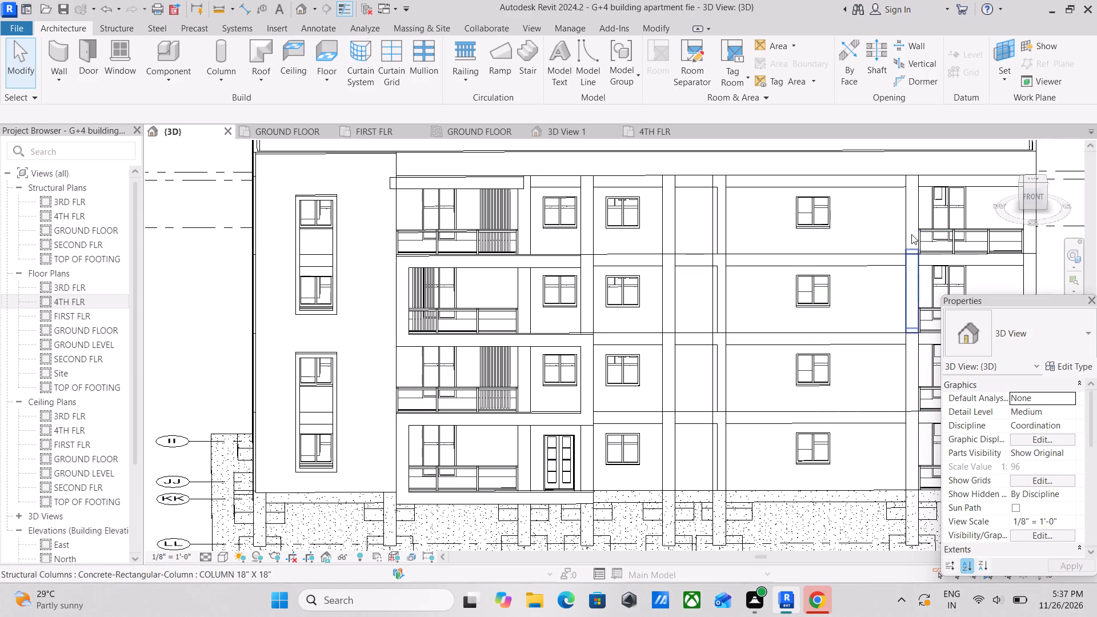
Inspect the front facade's windows, balconies and columns across all floors.
scroll(911, 233, up, 2)
middle_drag(791, 319, 939, 268)
scroll(804, 323, down, 3)
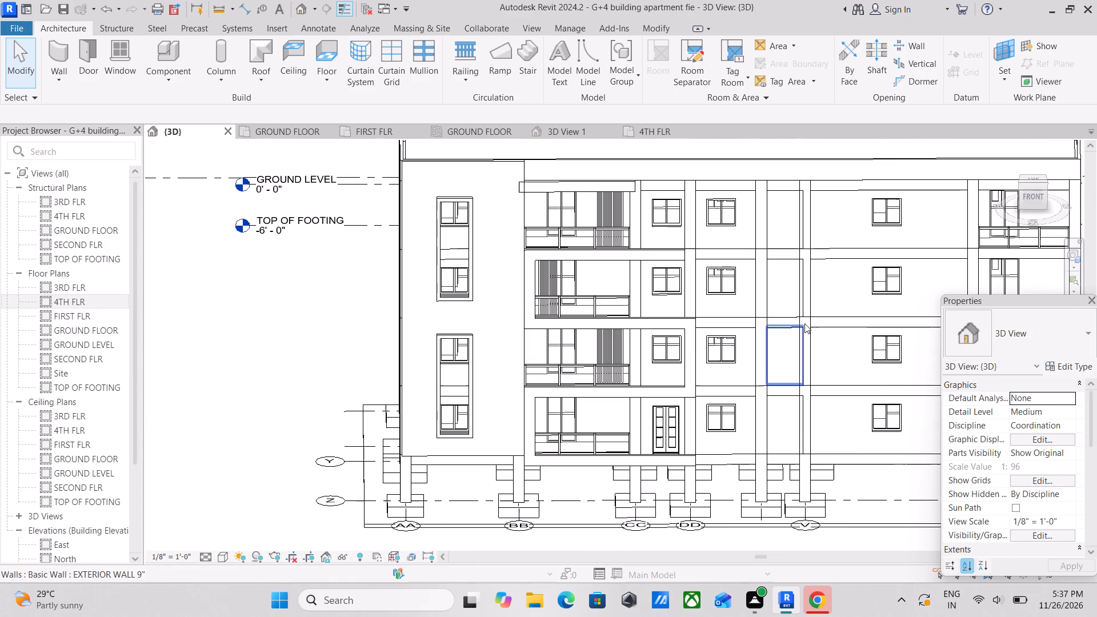
scroll(804, 323, up, 2)
middle_drag(779, 278, 778, 278)
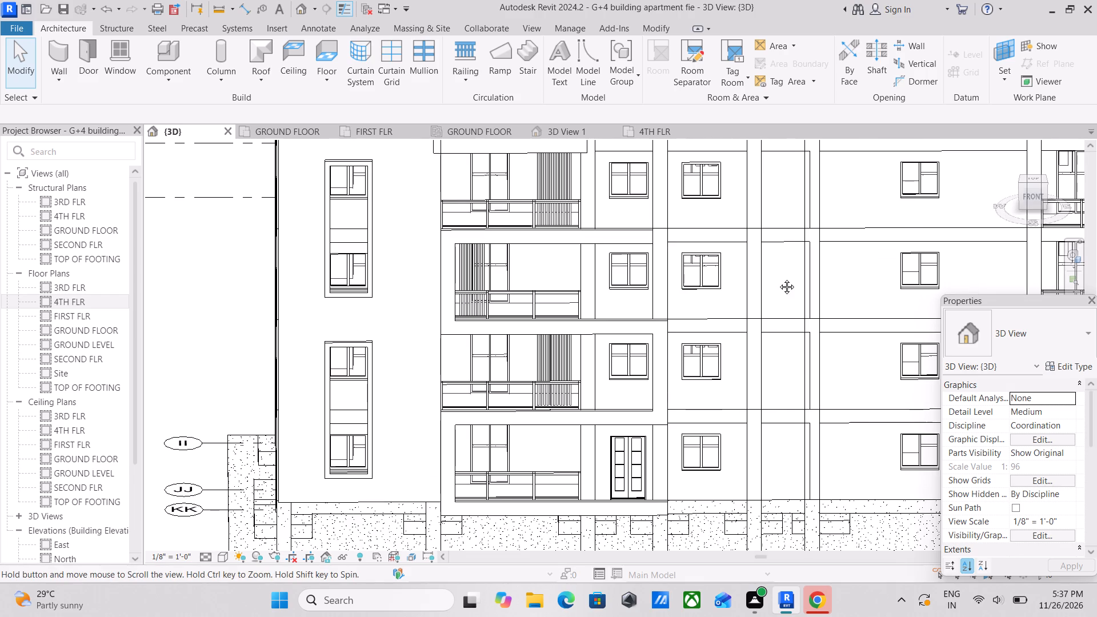
middle_drag(778, 278, 760, 342)
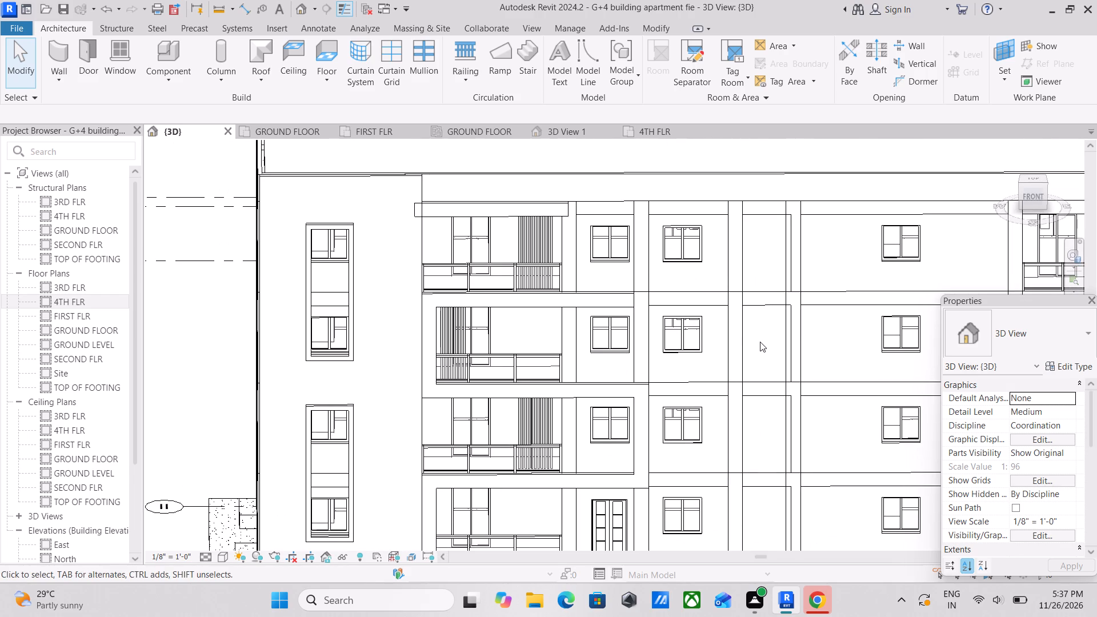
scroll(760, 342, up, 2)
middle_drag(765, 334, 730, 362)
scroll(835, 293, down, 2)
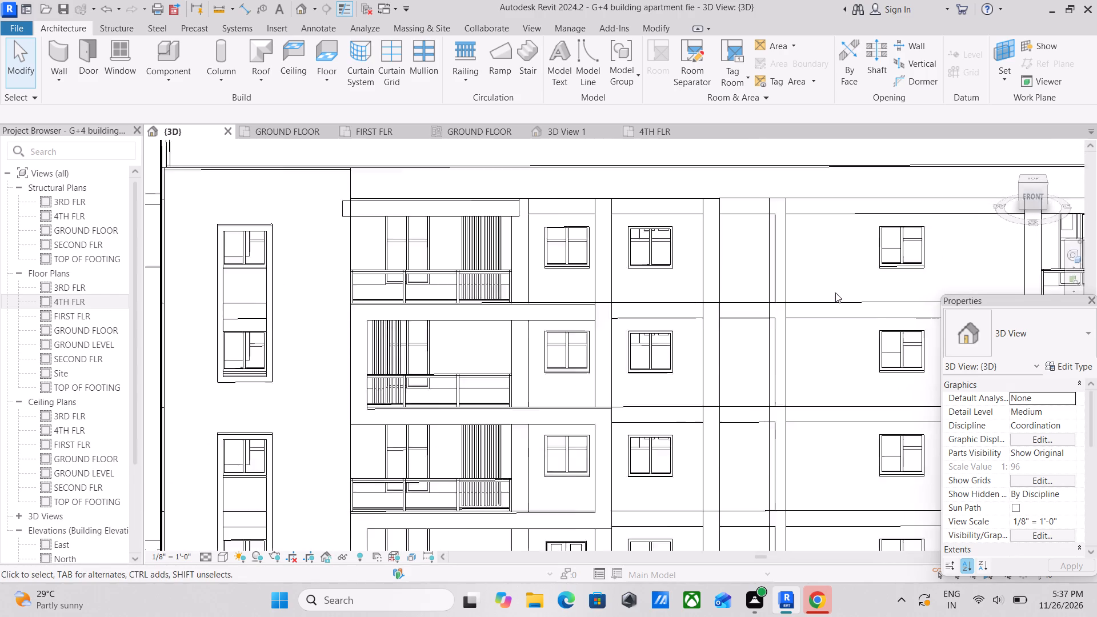
middle_drag(835, 293, 749, 310)
scroll(733, 312, down, 3)
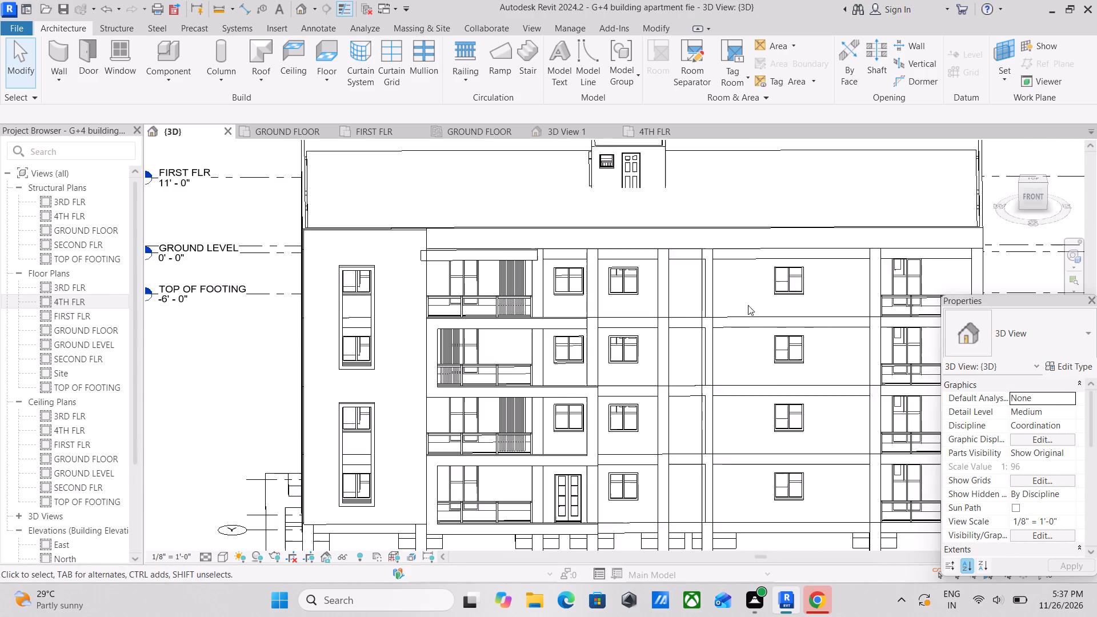
middle_drag(774, 297, 722, 300)
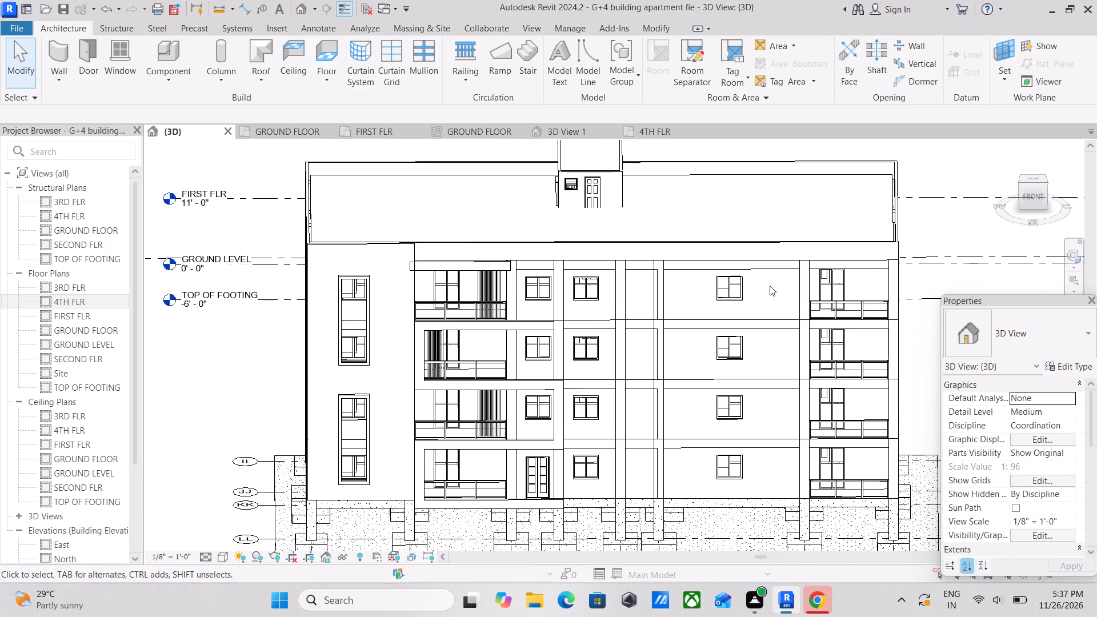
middle_drag(770, 286, 700, 304)
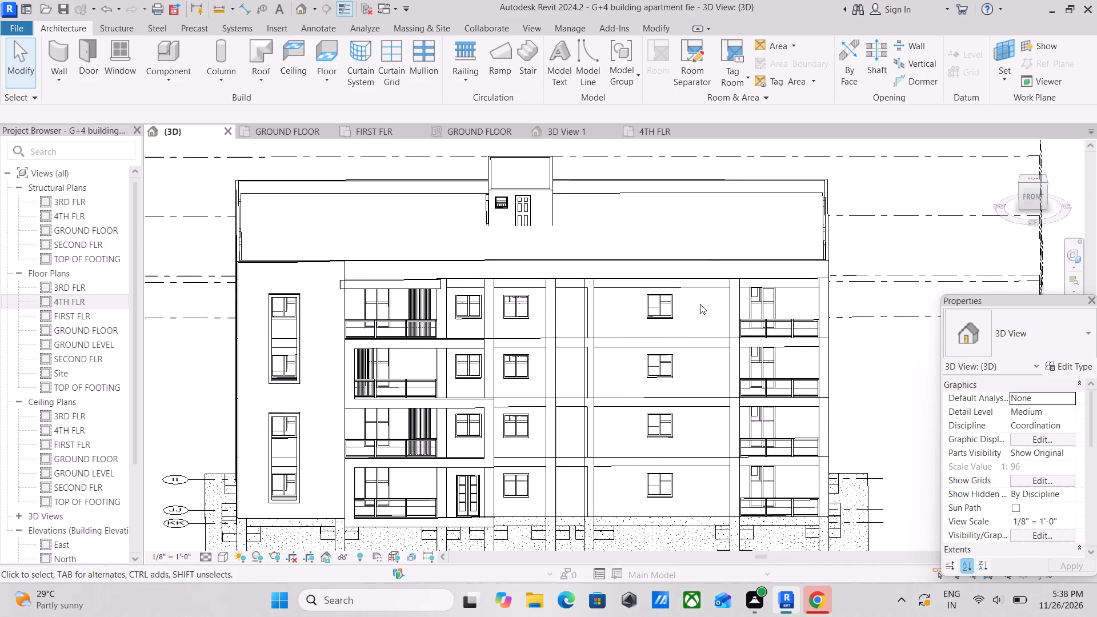
scroll(700, 304, down, 1)
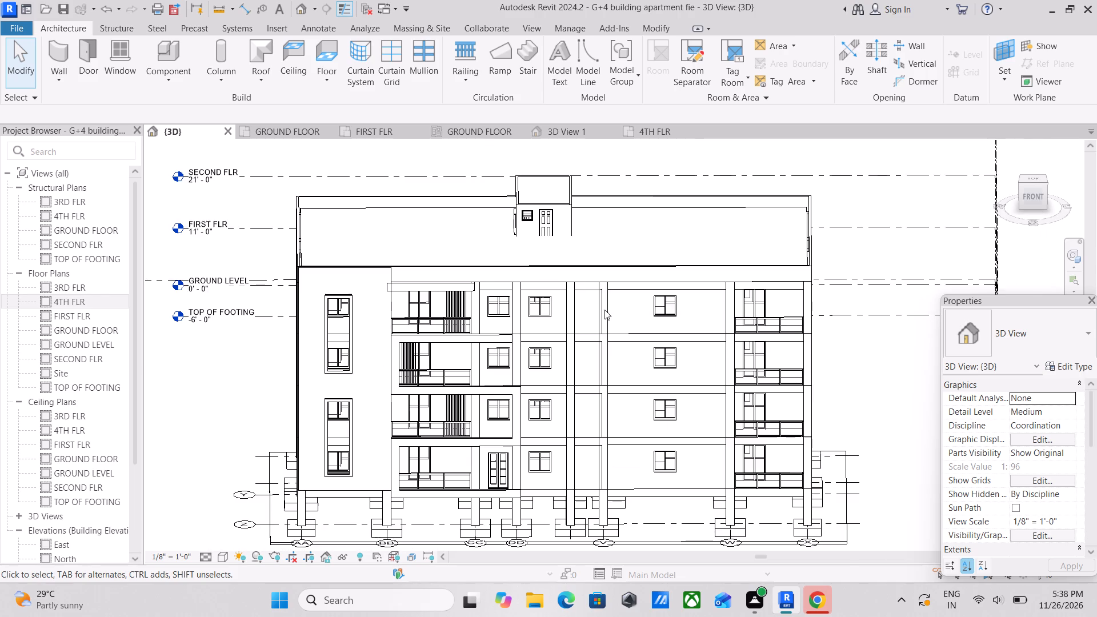
Examine the windowless wall bay between the central columns on the upper floors of the front facade.
scroll(579, 310, up, 4)
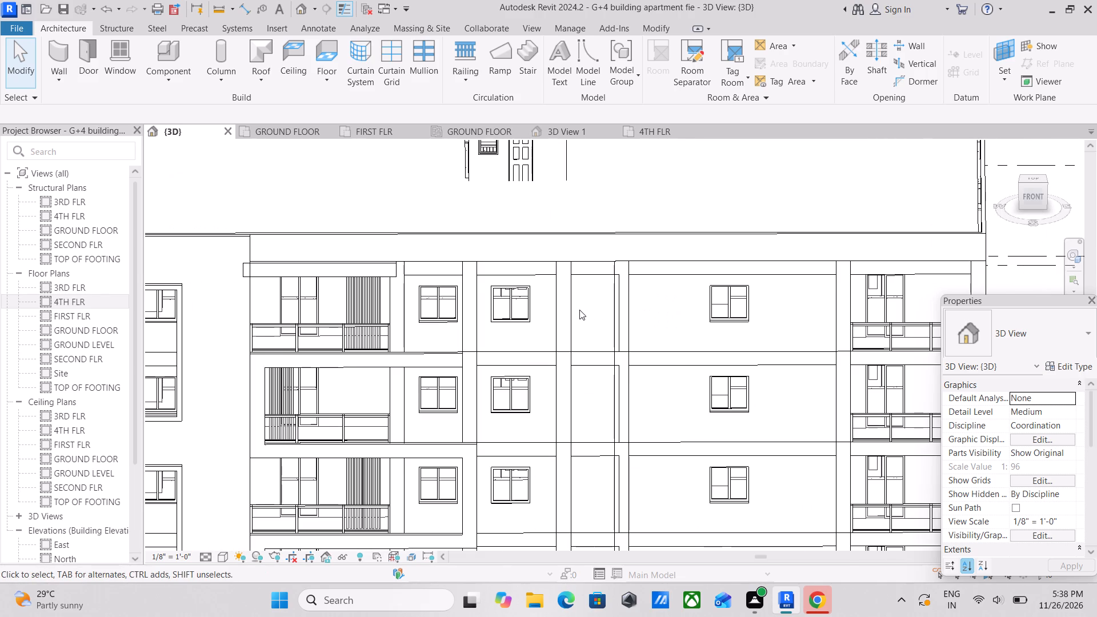
scroll(579, 310, up, 3)
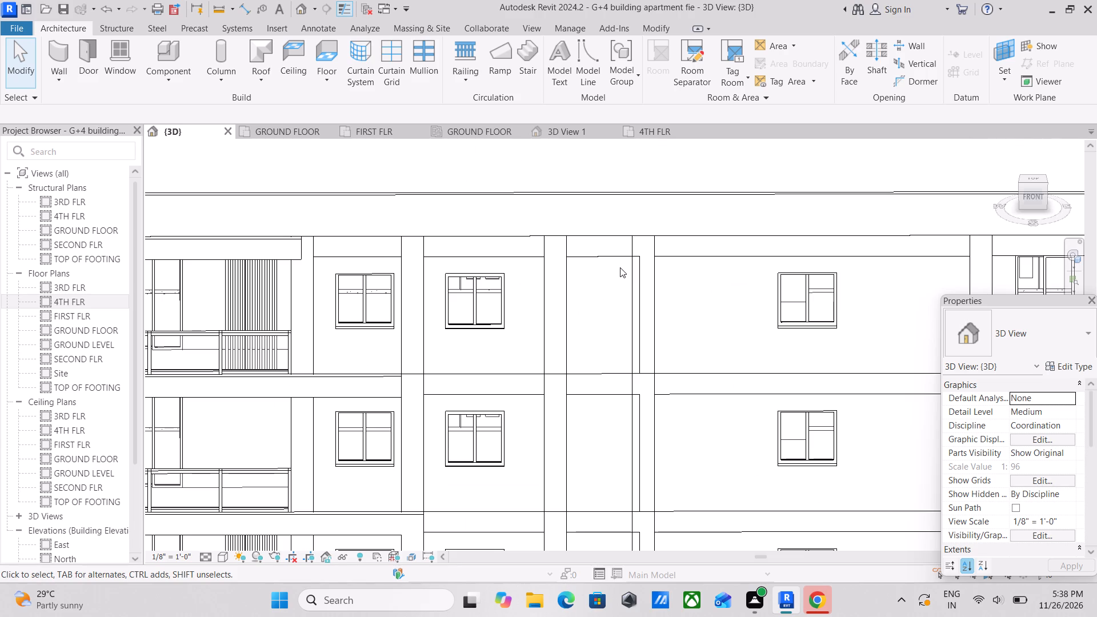
scroll(620, 267, down, 7)
middle_drag(612, 307, 629, 320)
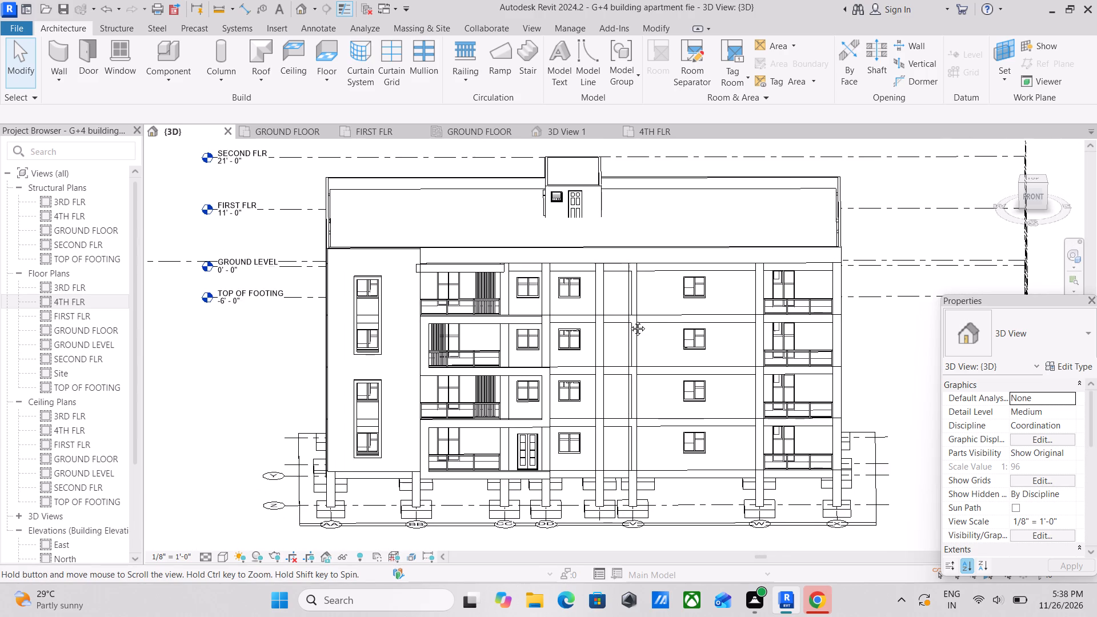
middle_drag(629, 320, 639, 334)
scroll(663, 290, up, 3)
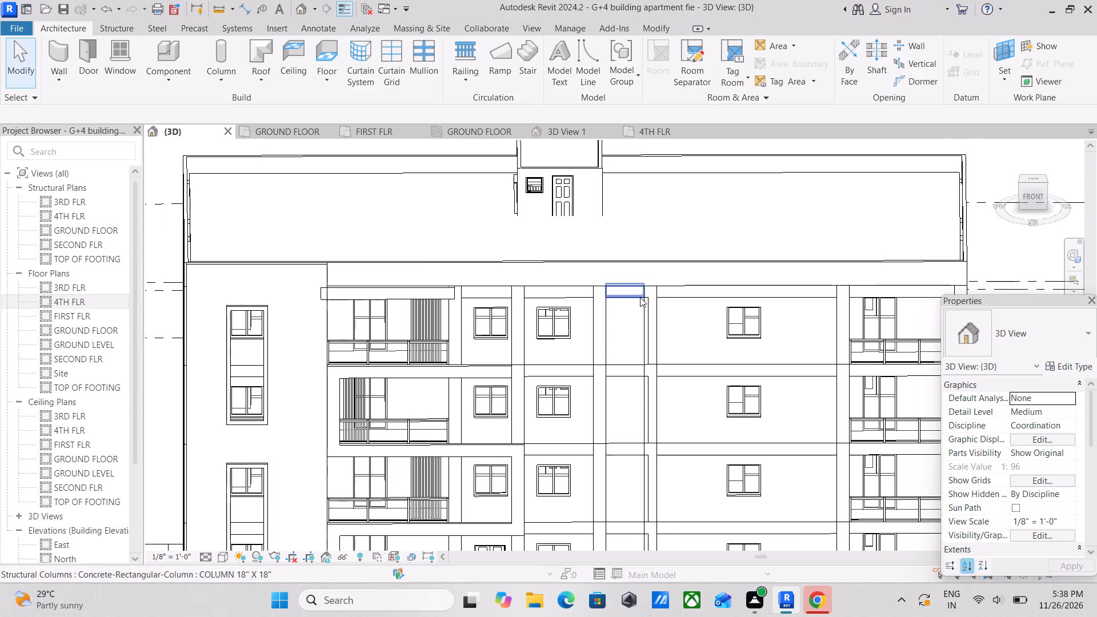
scroll(640, 297, up, 3)
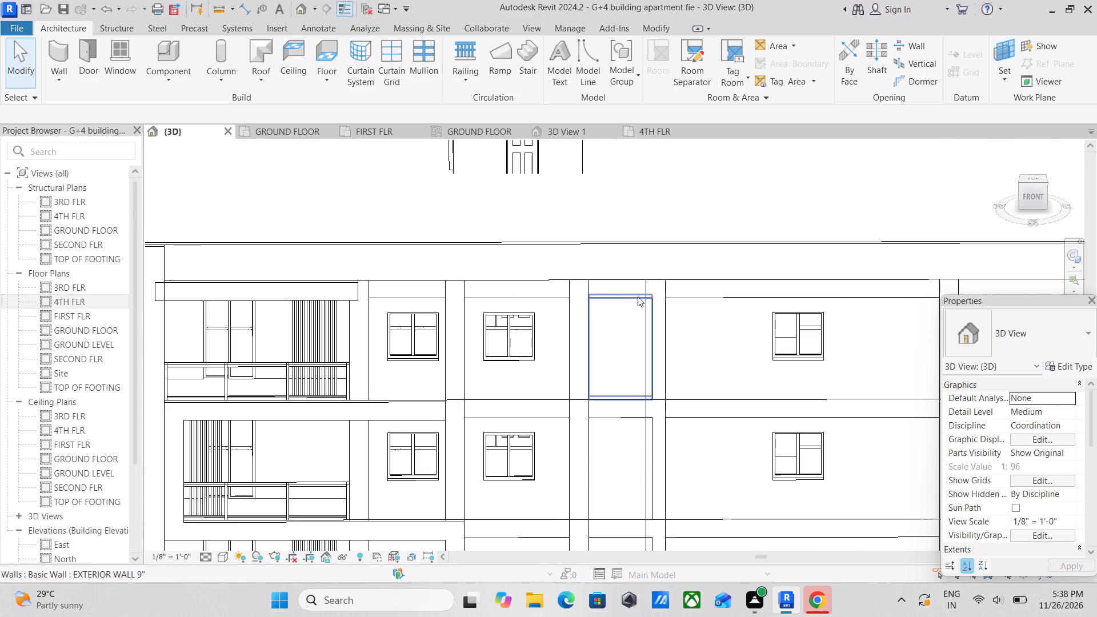
scroll(628, 291, up, 3)
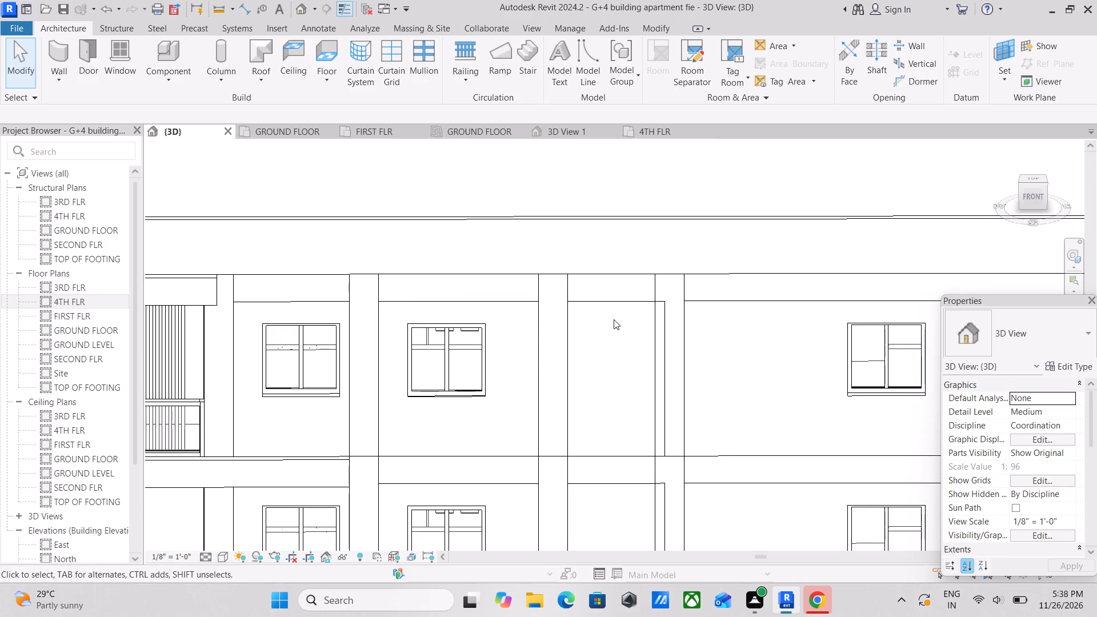
scroll(614, 319, down, 3)
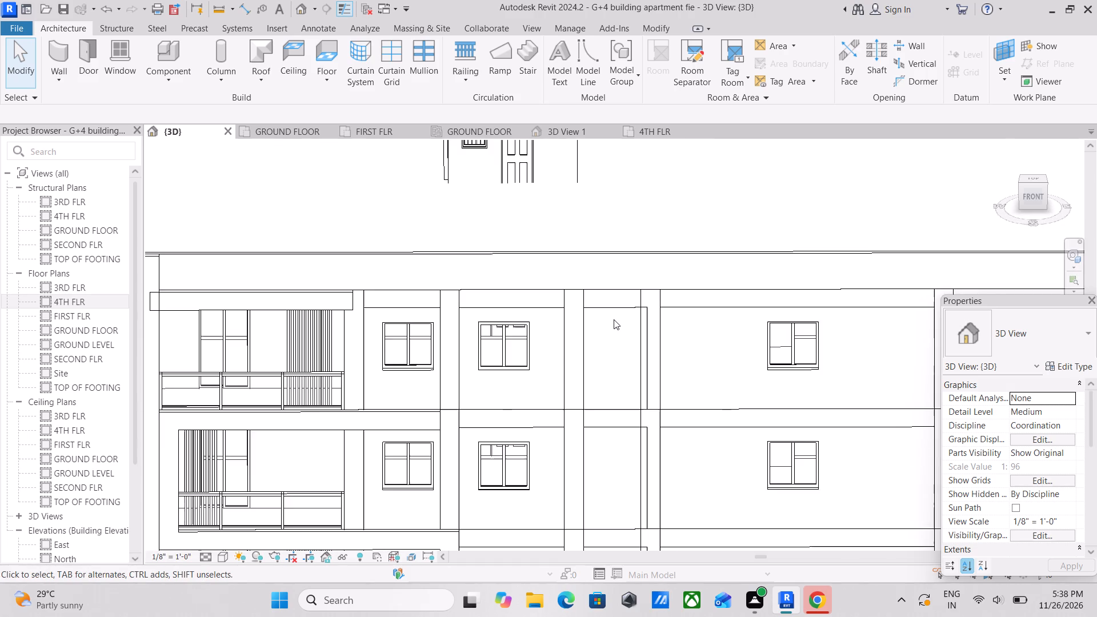
scroll(614, 319, down, 4)
middle_drag(614, 319, 625, 314)
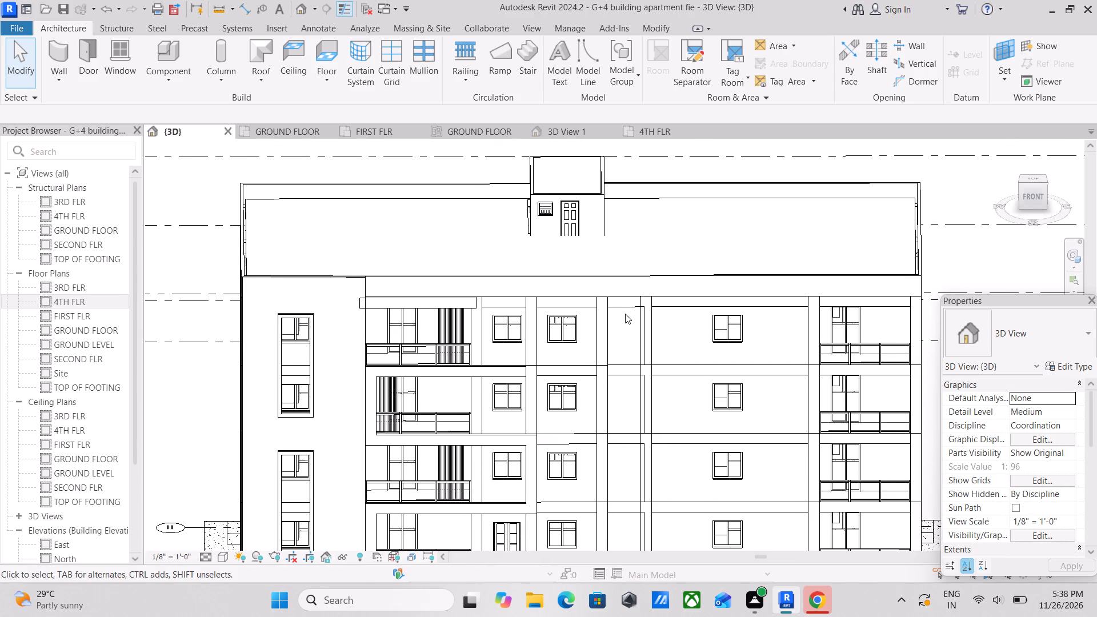
Compare the central wall bays and windows of the front facade from floor to floor.
scroll(625, 314, down, 2)
scroll(566, 344, up, 1)
middle_drag(578, 348, 605, 349)
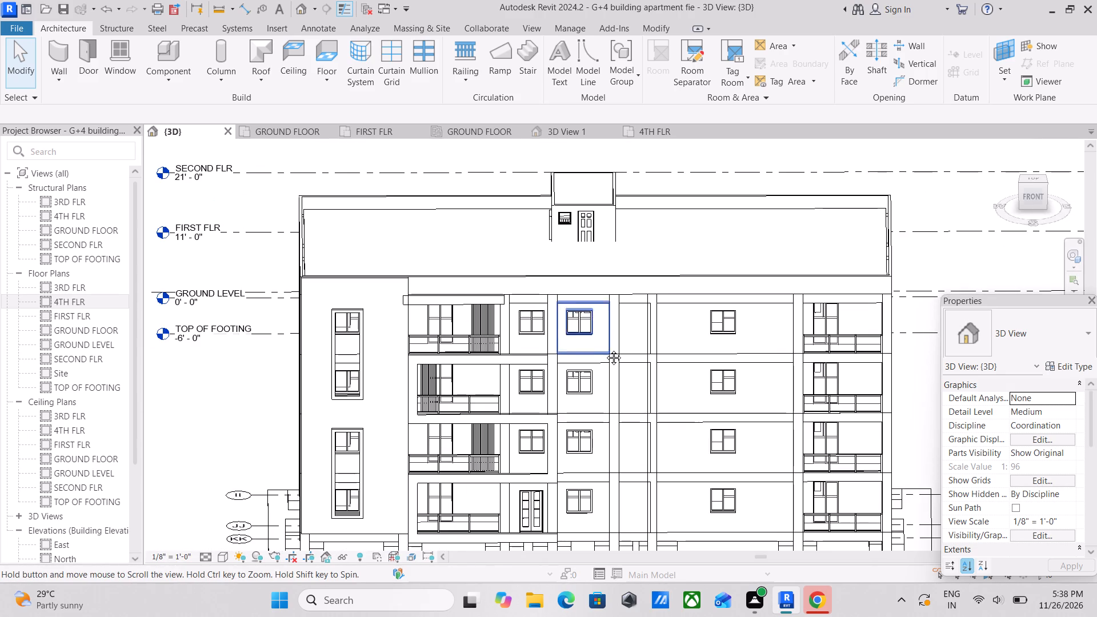
middle_drag(605, 349, 663, 307)
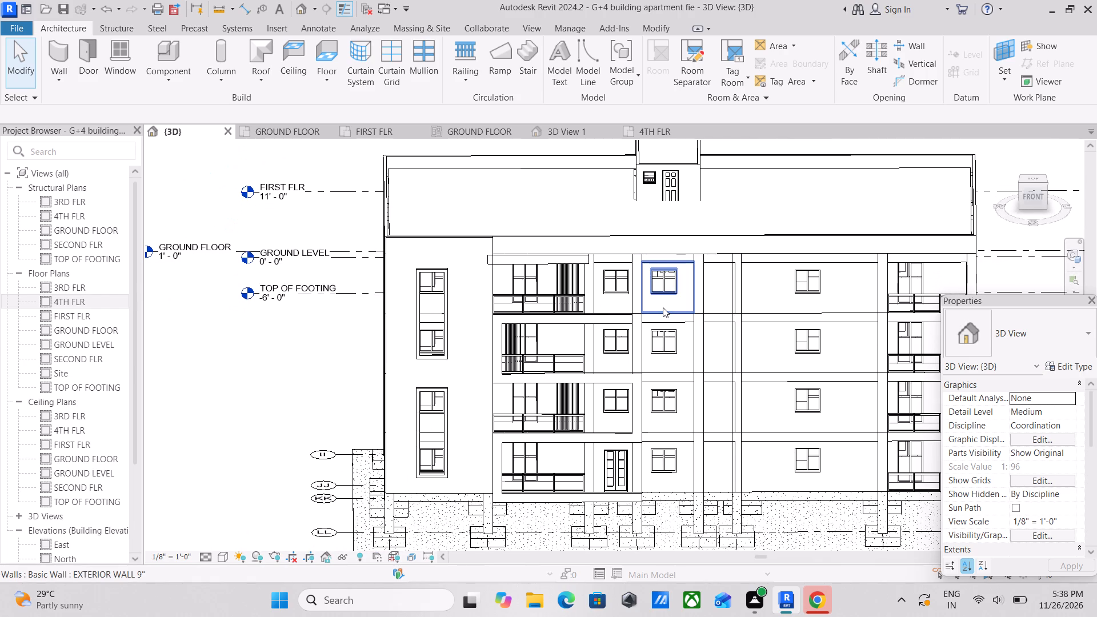
scroll(663, 307, up, 2)
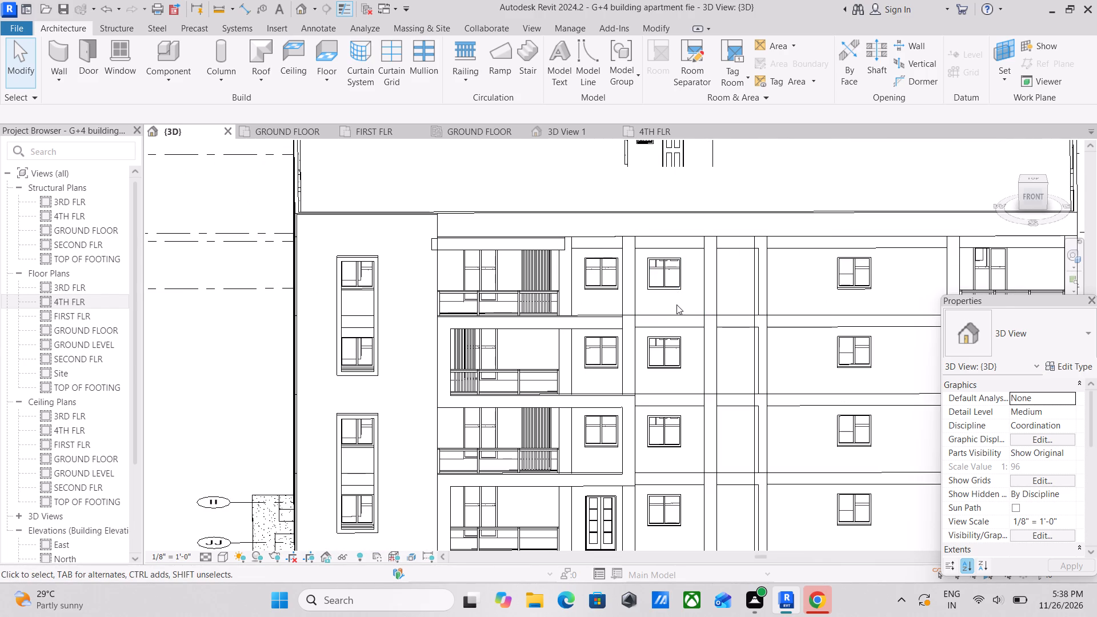
scroll(679, 305, up, 4)
scroll(679, 305, down, 2)
middle_drag(679, 305, 599, 323)
middle_drag(773, 297, 720, 298)
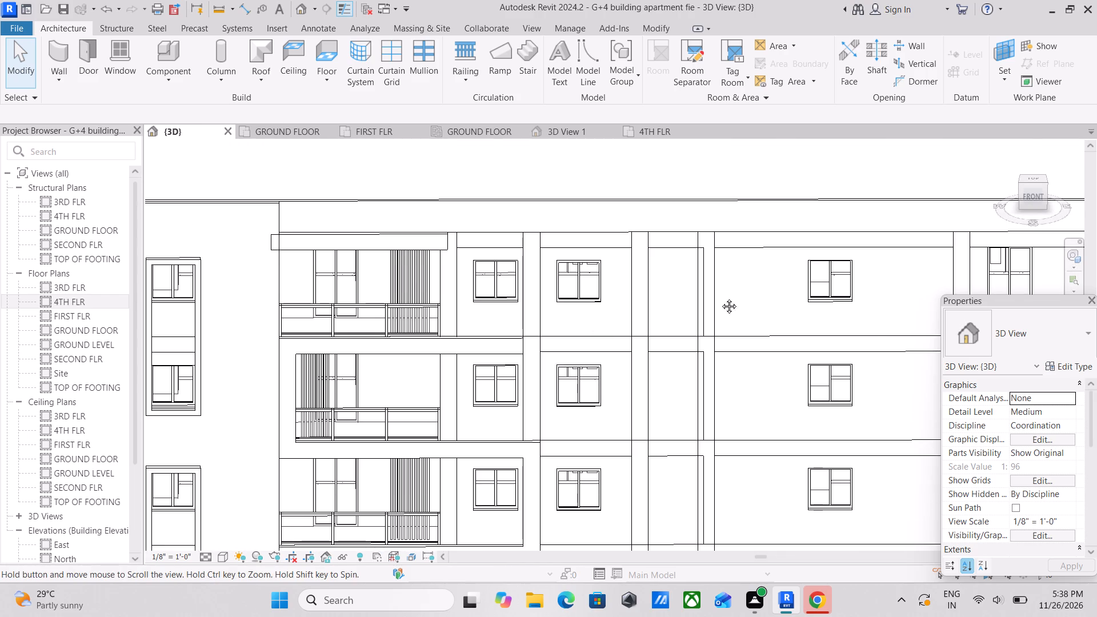
middle_drag(720, 298, 676, 303)
scroll(675, 303, down, 1)
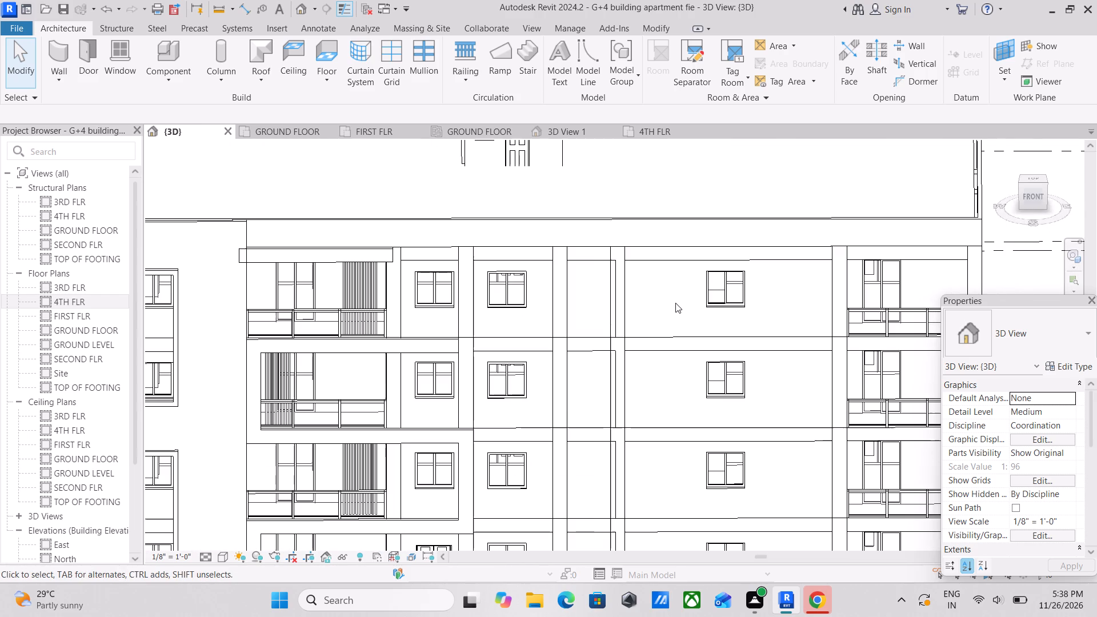
middle_drag(642, 320, 680, 301)
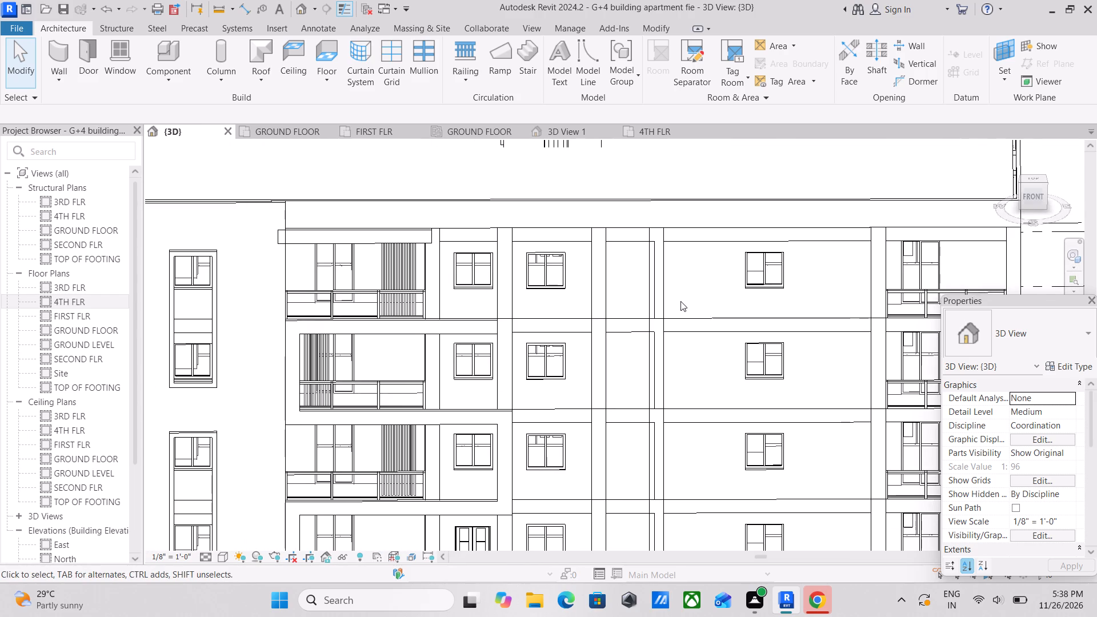
scroll(680, 301, down, 1)
middle_drag(680, 301, 696, 342)
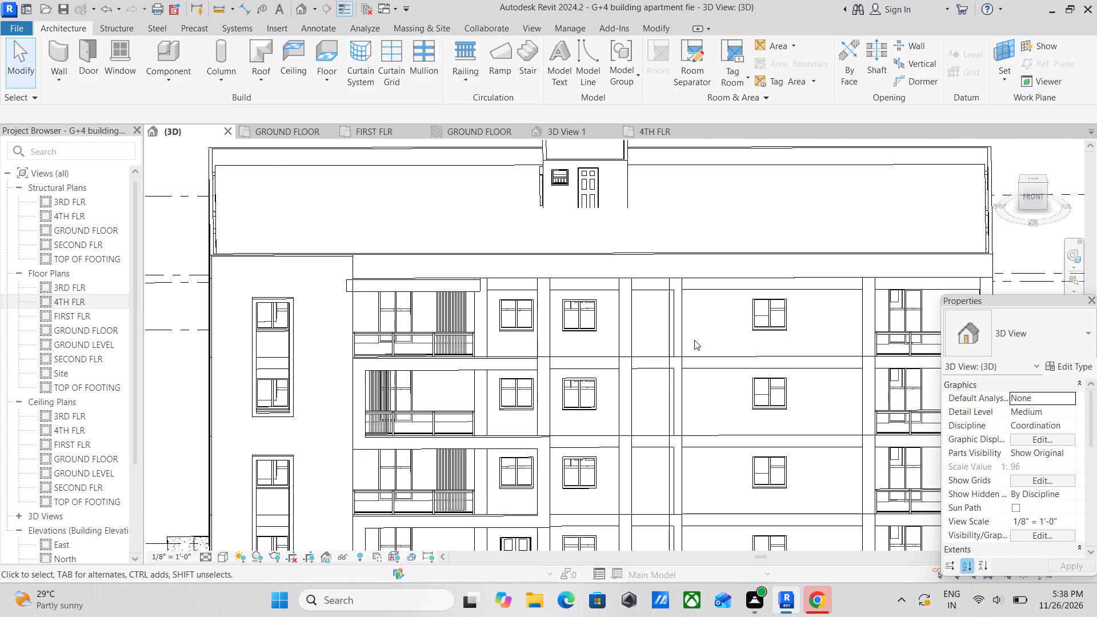
scroll(694, 340, down, 1)
scroll(656, 326, up, 3)
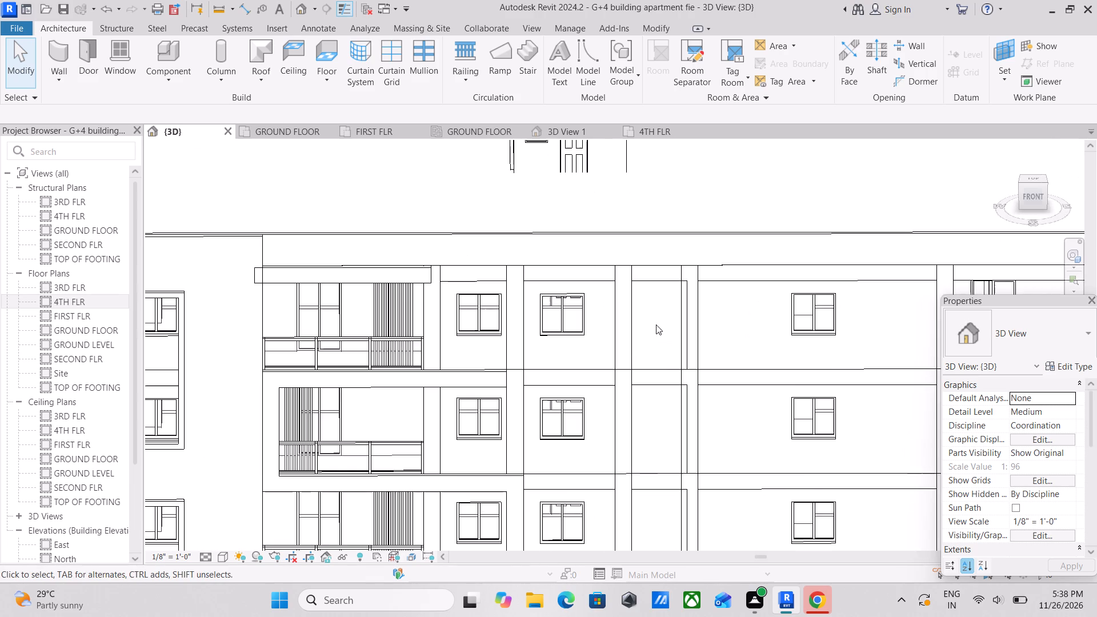
Examine the whole front facade of the building, first head-on and from a raised corner angle.
scroll(659, 308, down, 2)
middle_drag(659, 308, 672, 335)
scroll(672, 335, down, 2)
middle_drag(671, 335, 659, 327)
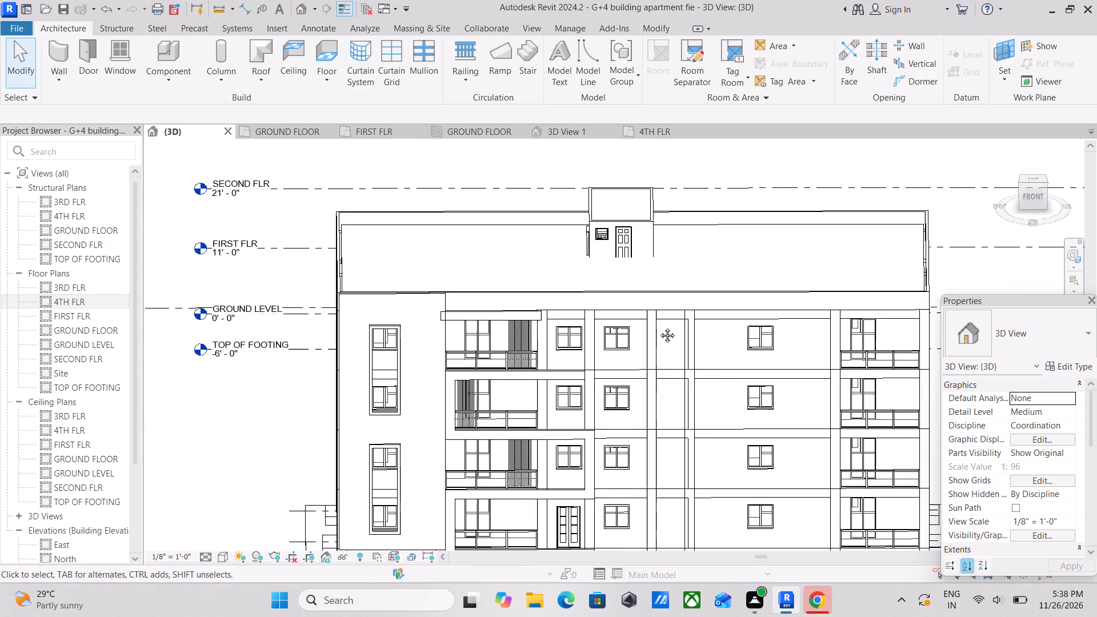
middle_drag(659, 327, 644, 303)
scroll(644, 303, down, 3)
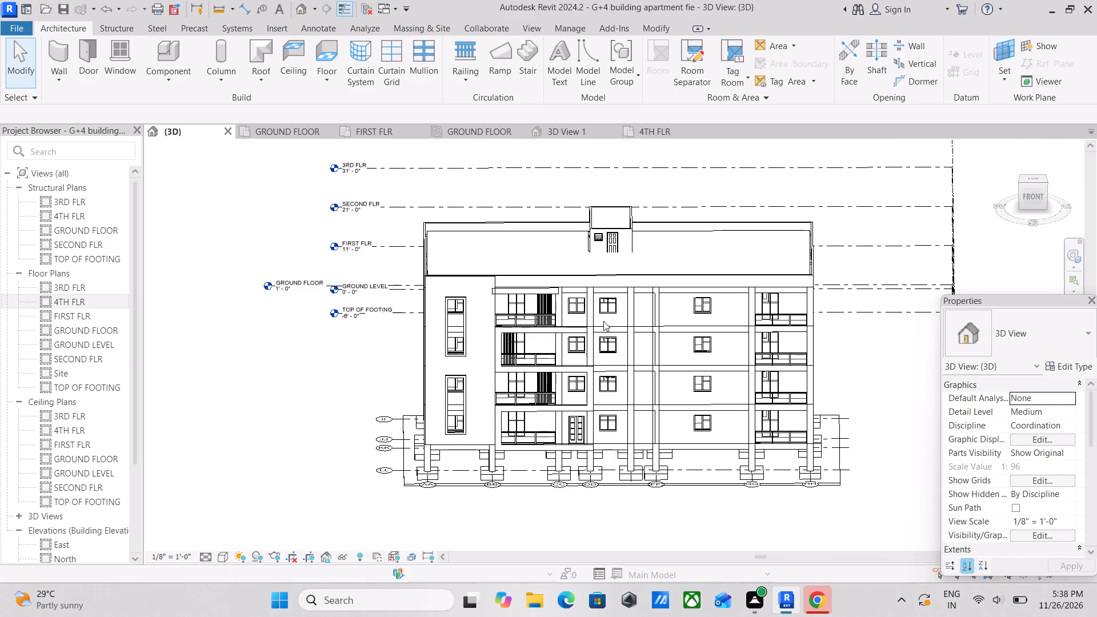
scroll(582, 332, up, 2)
shift+middle_drag(594, 335, 675, 396)
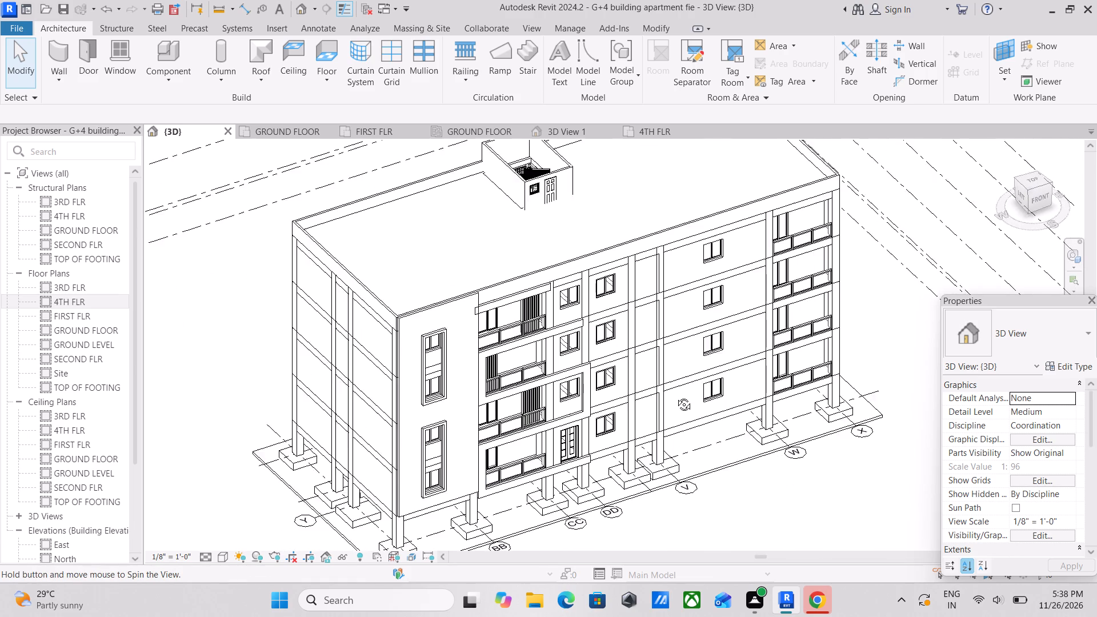
shift+middle_drag(675, 396, 680, 394)
scroll(658, 281, up, 5)
middle_drag(669, 274, 652, 327)
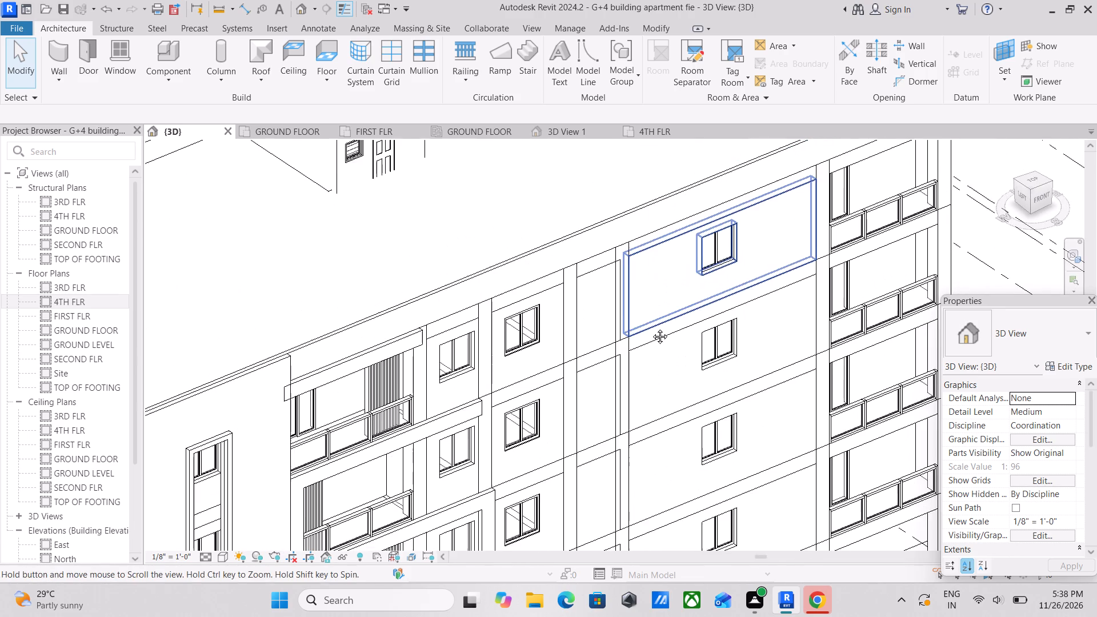
Inspect how the windowless top-storey wall panel between the central columns meets the columns and beam.
scroll(619, 309, up, 7)
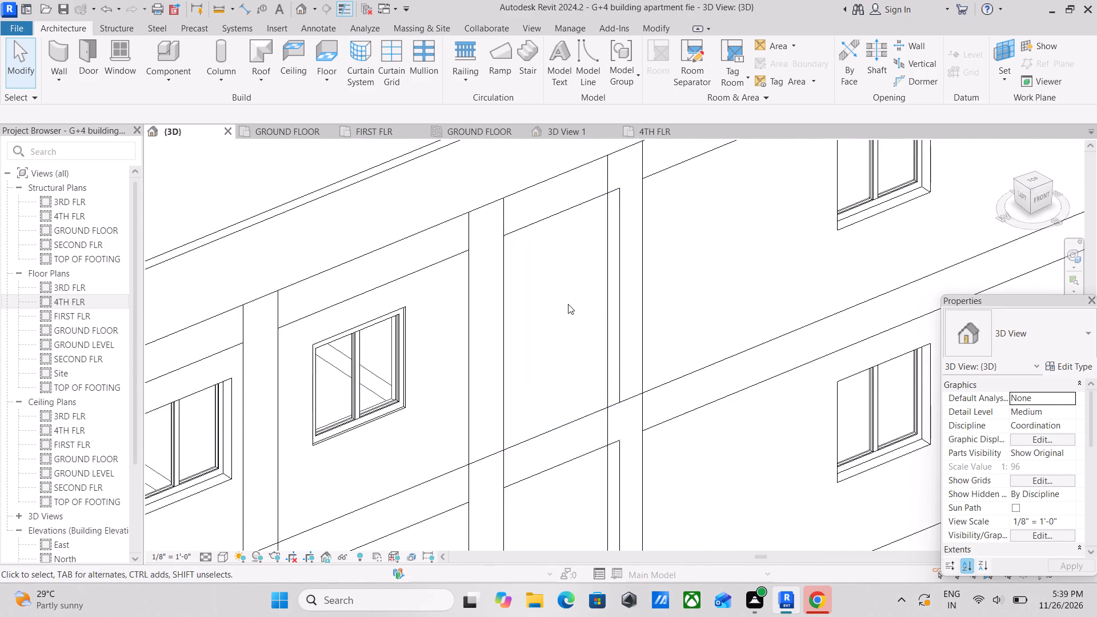
scroll(567, 304, up, 2)
middle_drag(566, 303, 580, 348)
middle_drag(511, 261, 540, 242)
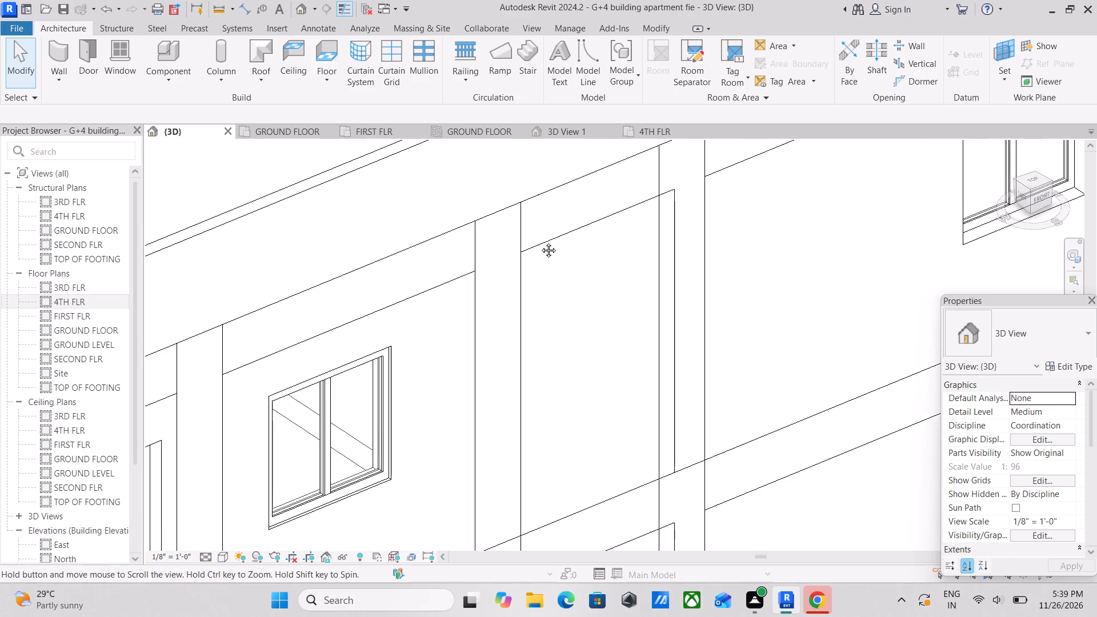
middle_drag(540, 242, 542, 240)
scroll(542, 240, up, 1)
scroll(542, 240, down, 9)
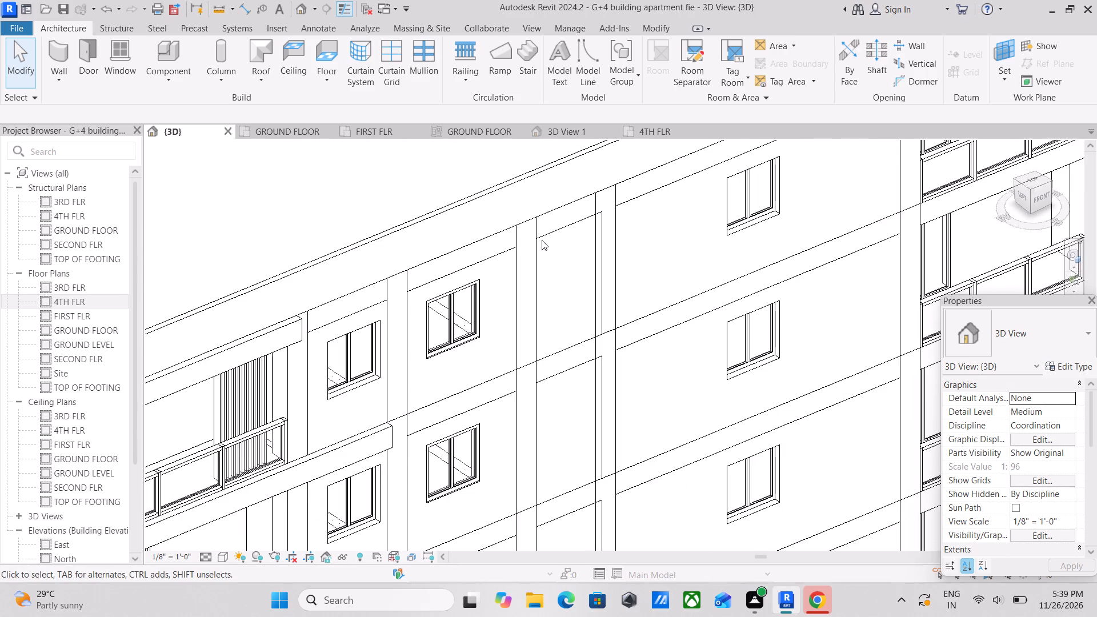
middle_drag(542, 240, 624, 210)
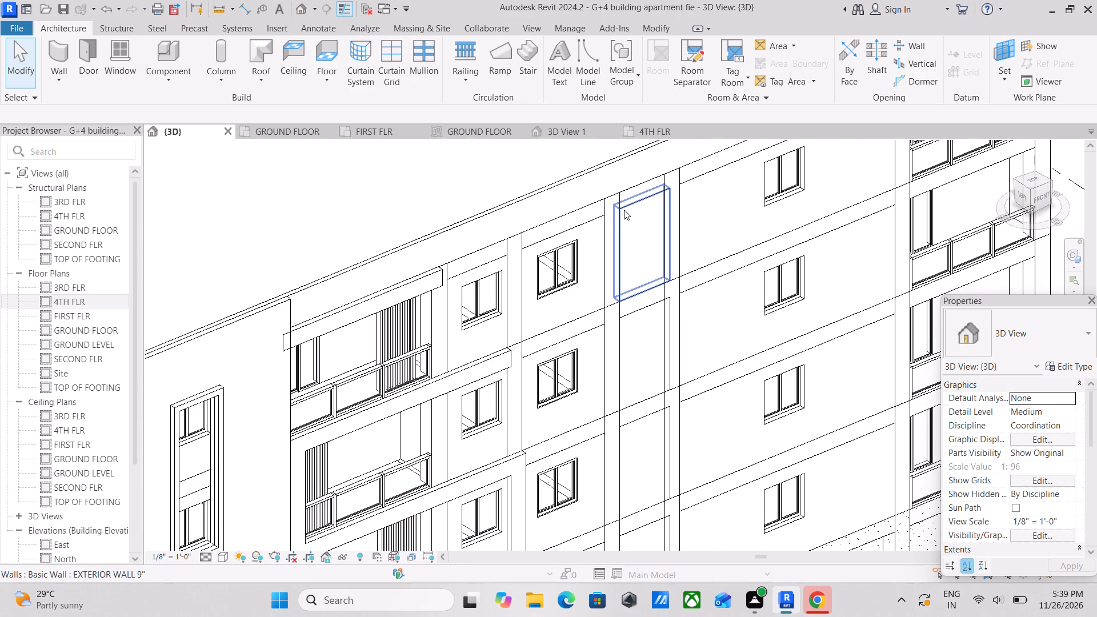
scroll(629, 210, up, 3)
middle_drag(629, 210, 627, 239)
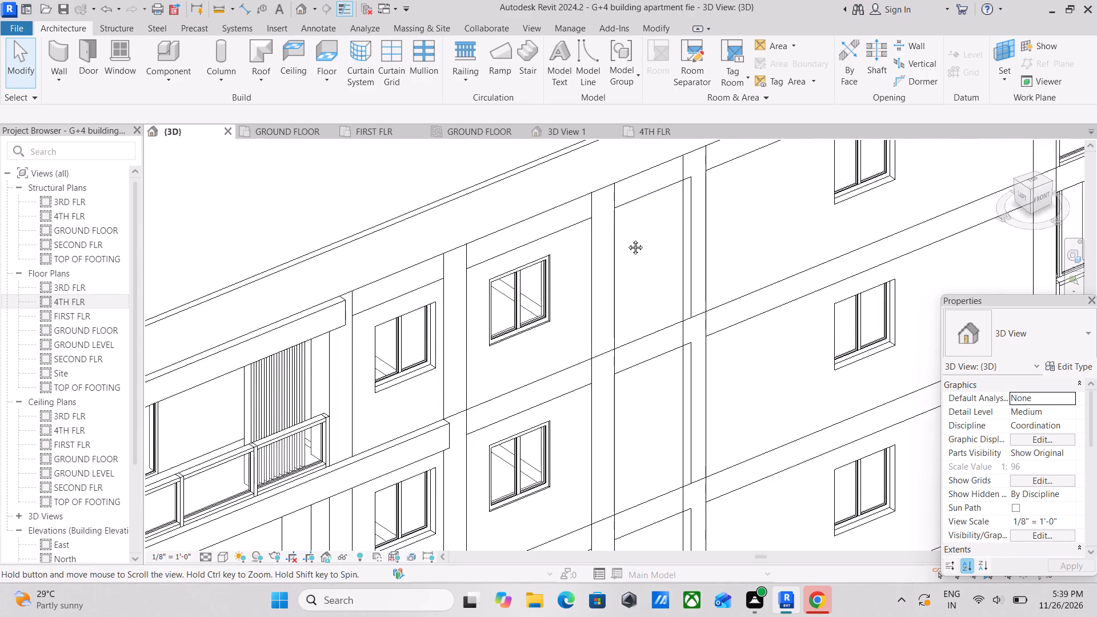
middle_drag(627, 239, 626, 245)
scroll(626, 245, down, 4)
middle_drag(626, 245, 631, 233)
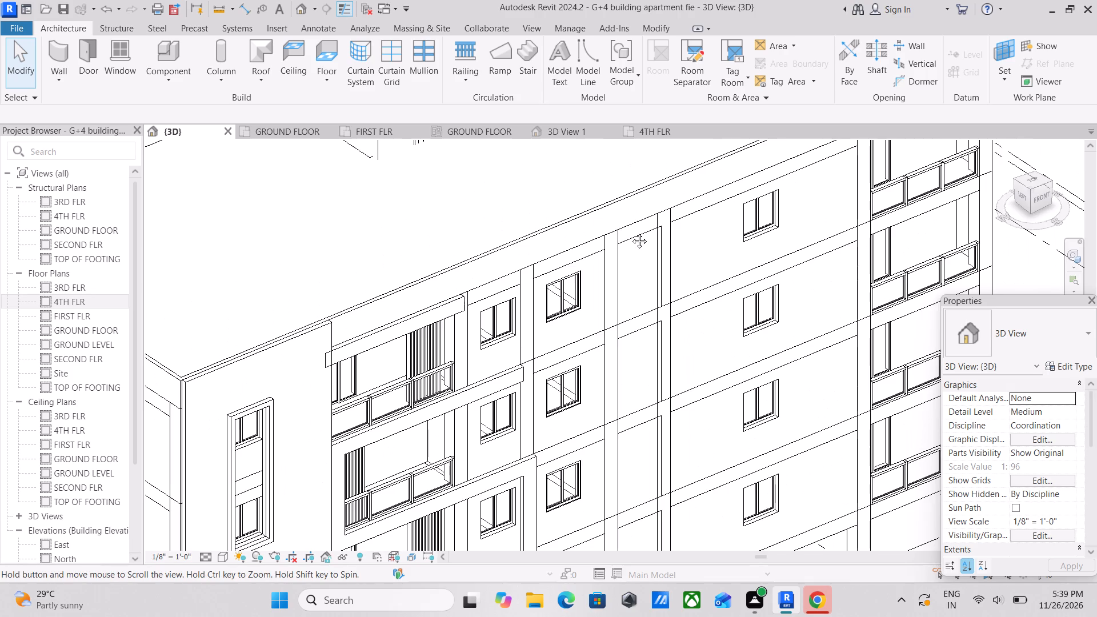
middle_drag(631, 233, 636, 211)
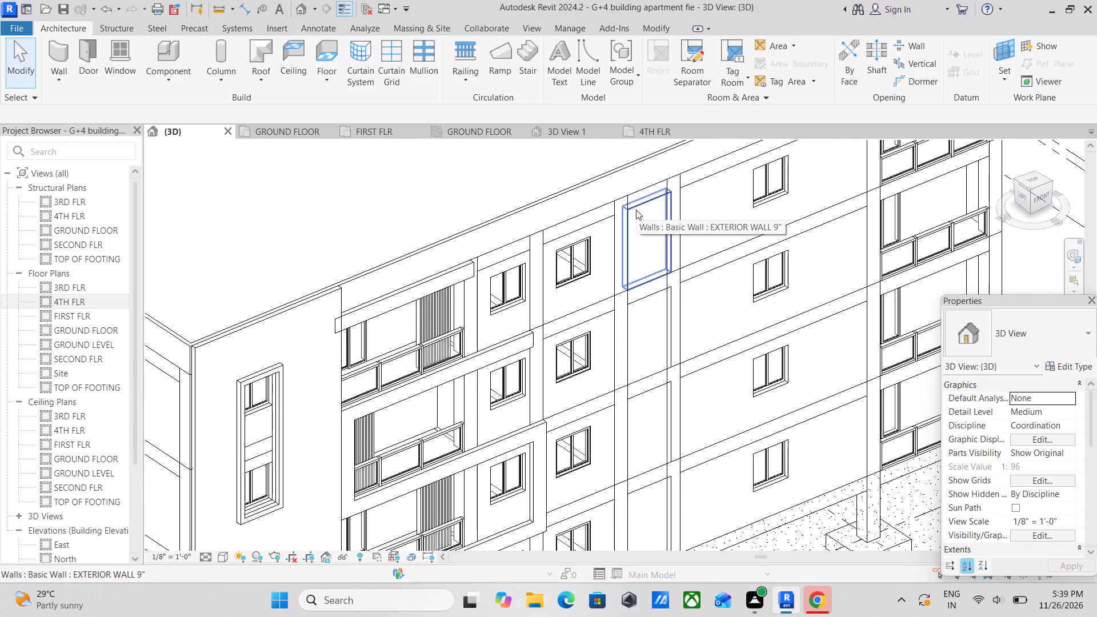
middle_drag(636, 210, 654, 251)
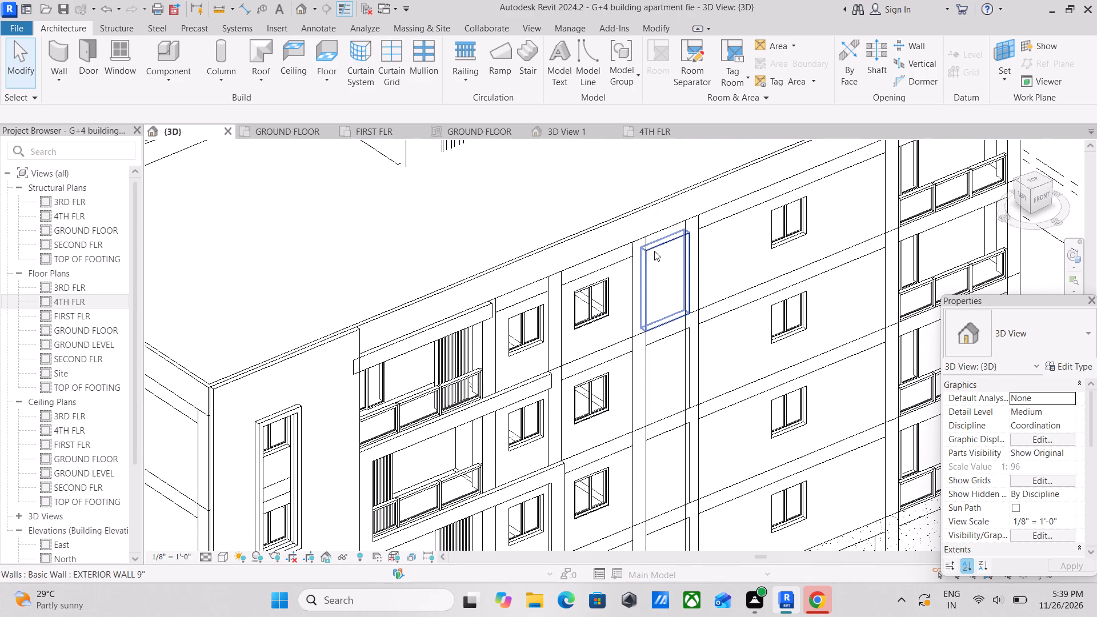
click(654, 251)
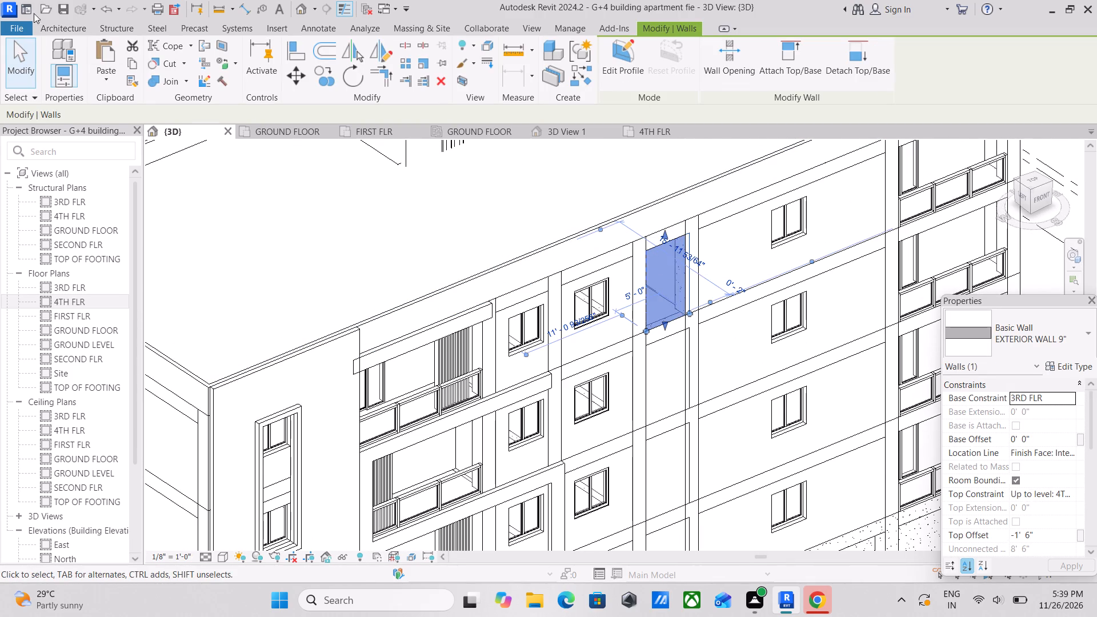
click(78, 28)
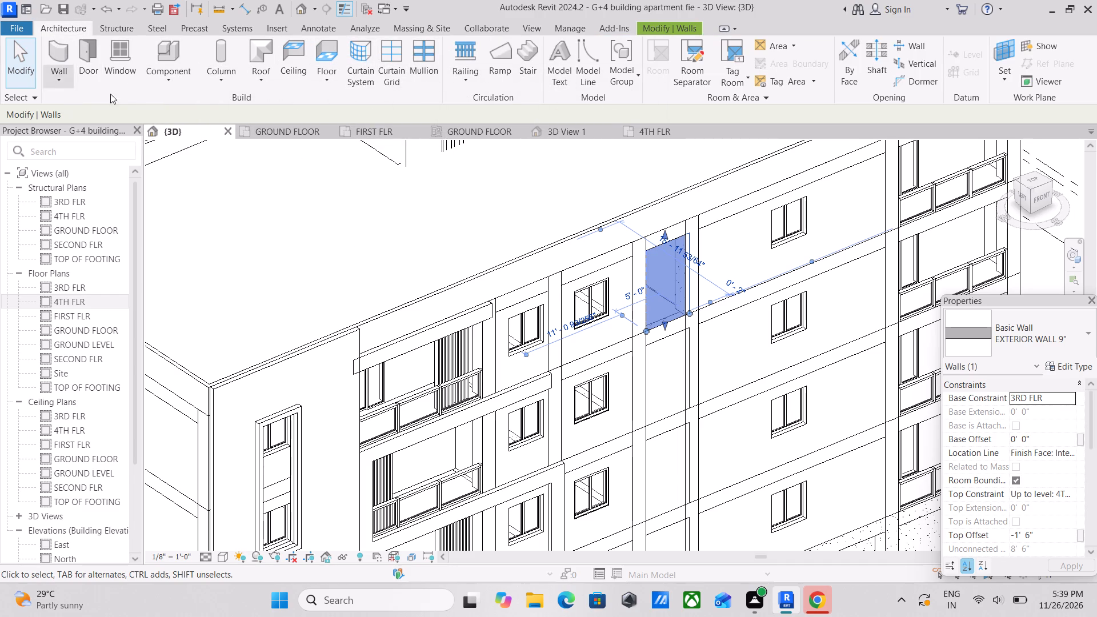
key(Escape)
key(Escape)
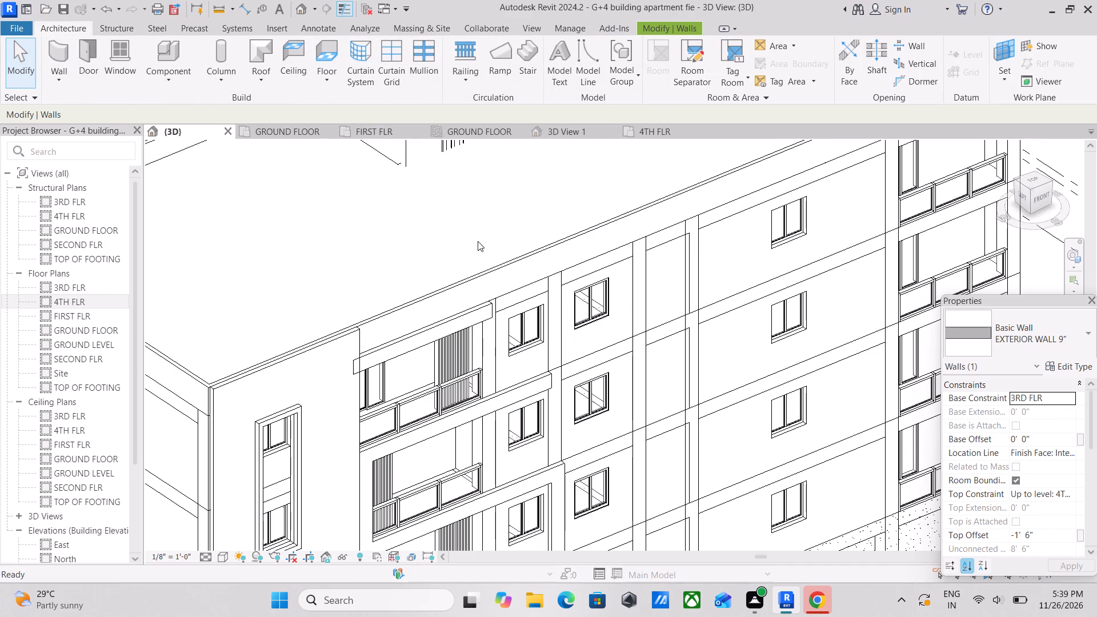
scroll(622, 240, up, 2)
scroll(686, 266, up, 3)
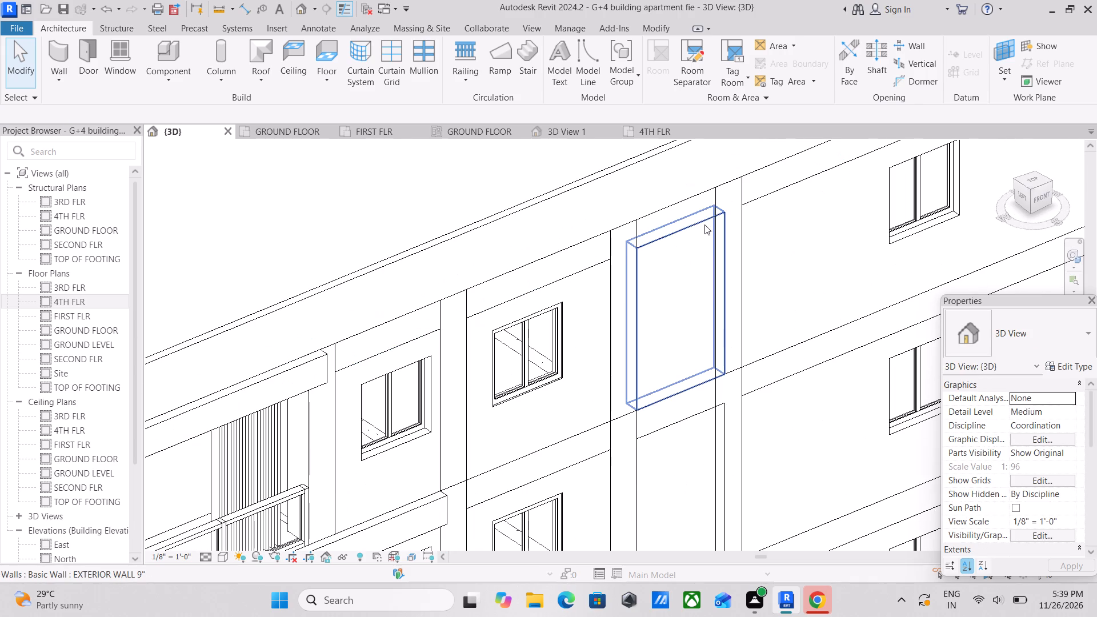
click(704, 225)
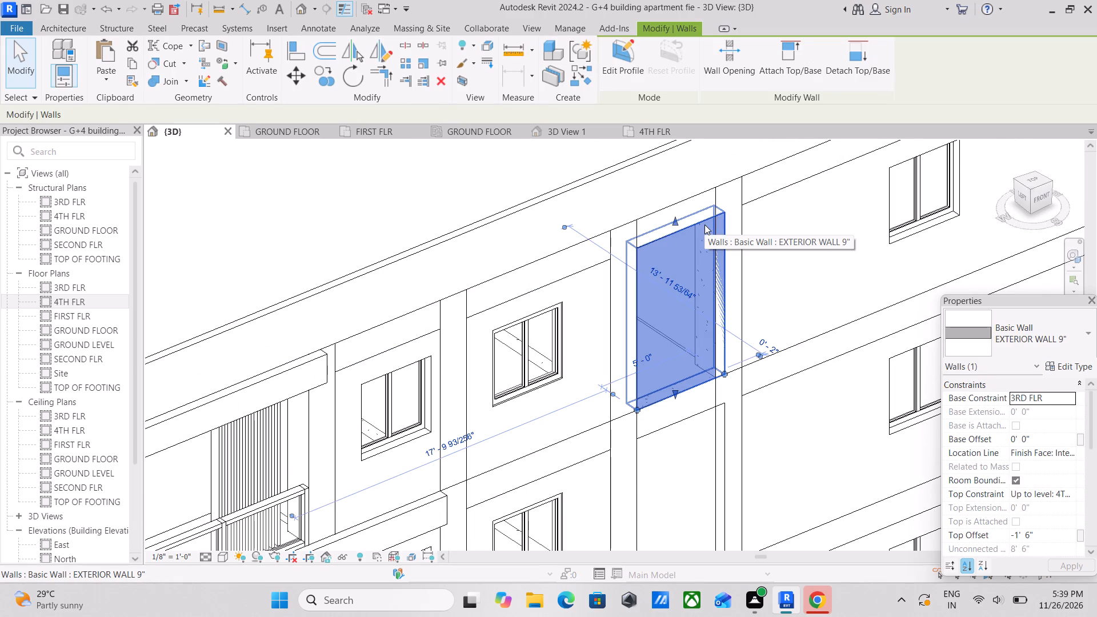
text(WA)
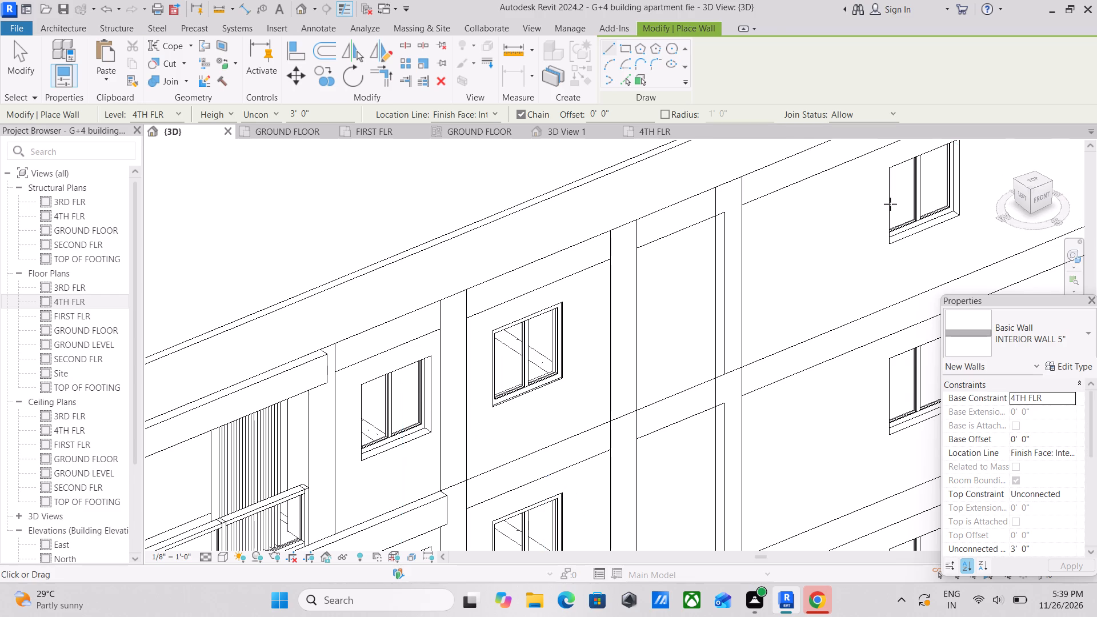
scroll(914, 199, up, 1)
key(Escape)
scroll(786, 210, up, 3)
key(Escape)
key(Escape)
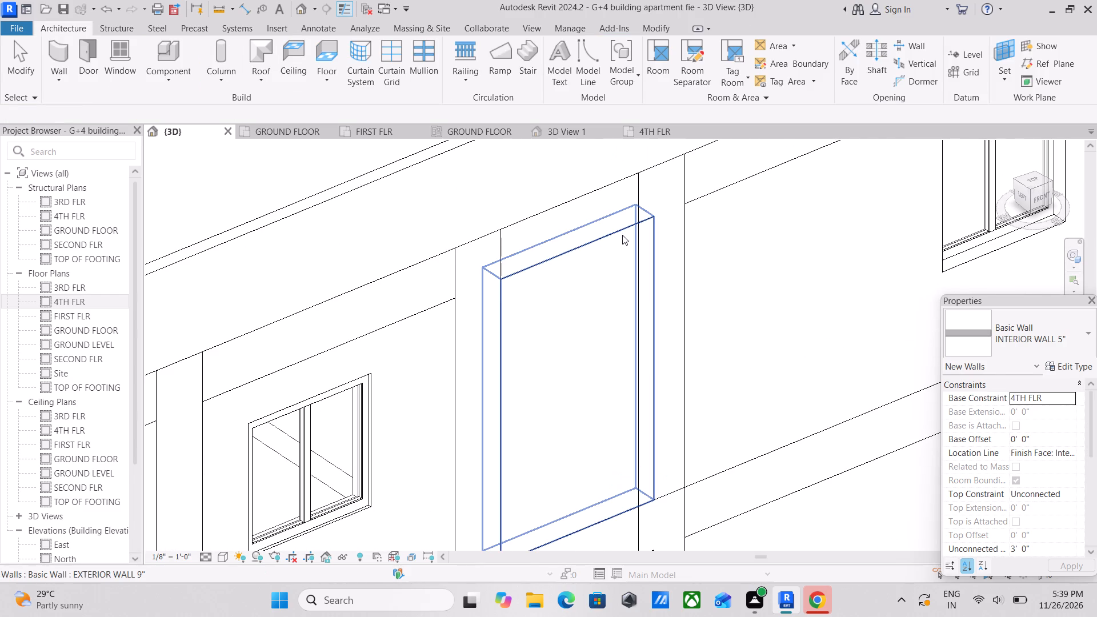
Shorten the windowless 3RD FLR exterior wall between the central columns to 4'-6", ending its overlapping end at the column face.
click(623, 235)
scroll(623, 235, down, 3)
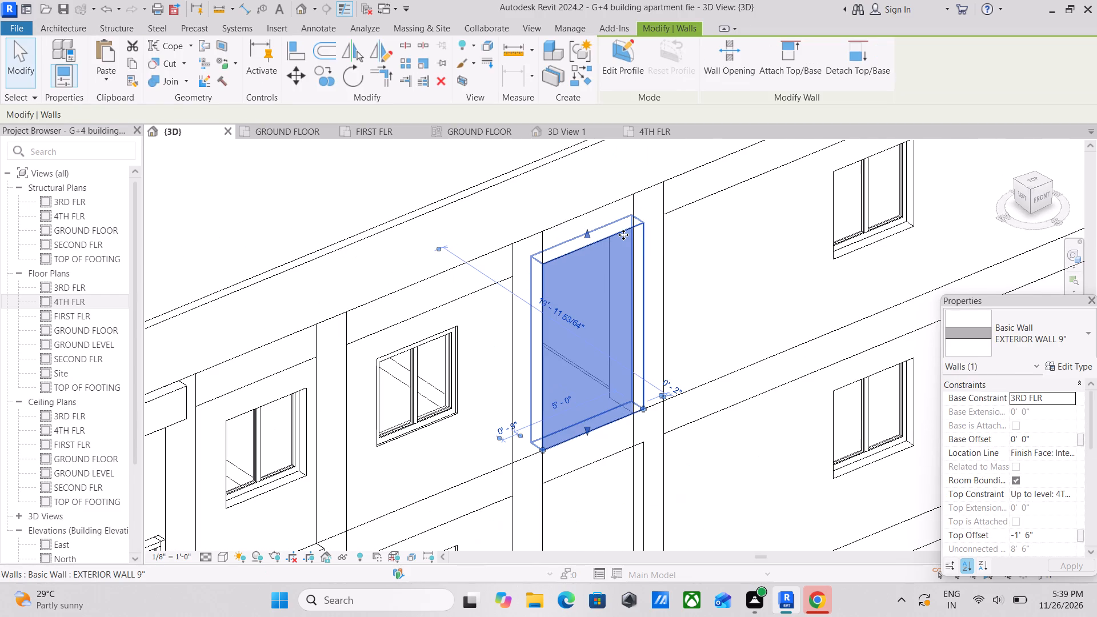
scroll(679, 403, up, 2)
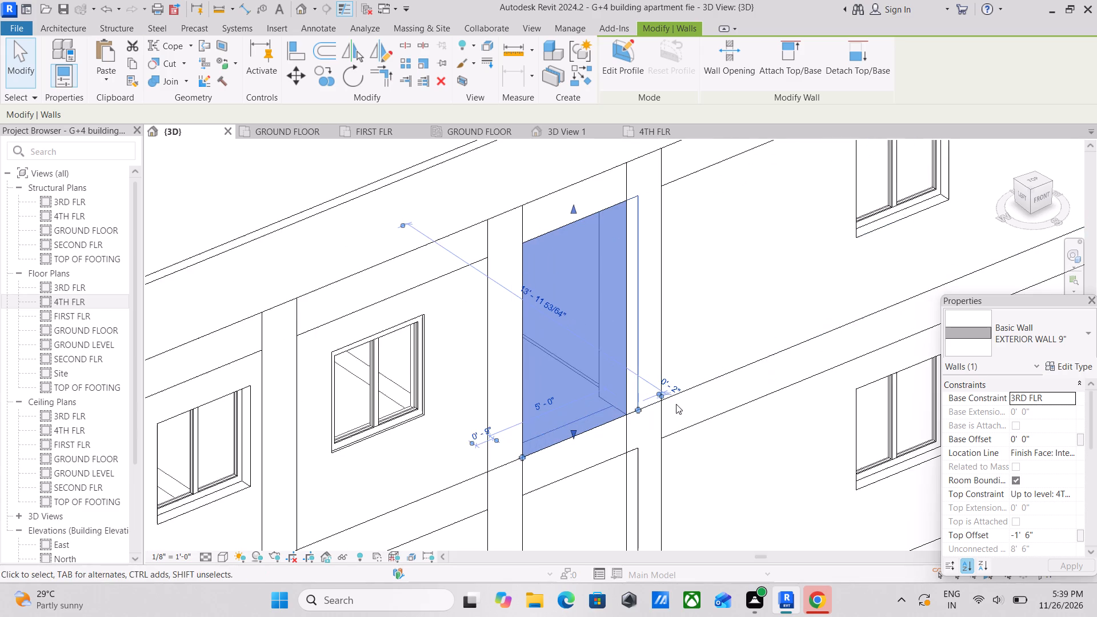
scroll(647, 412, up, 6)
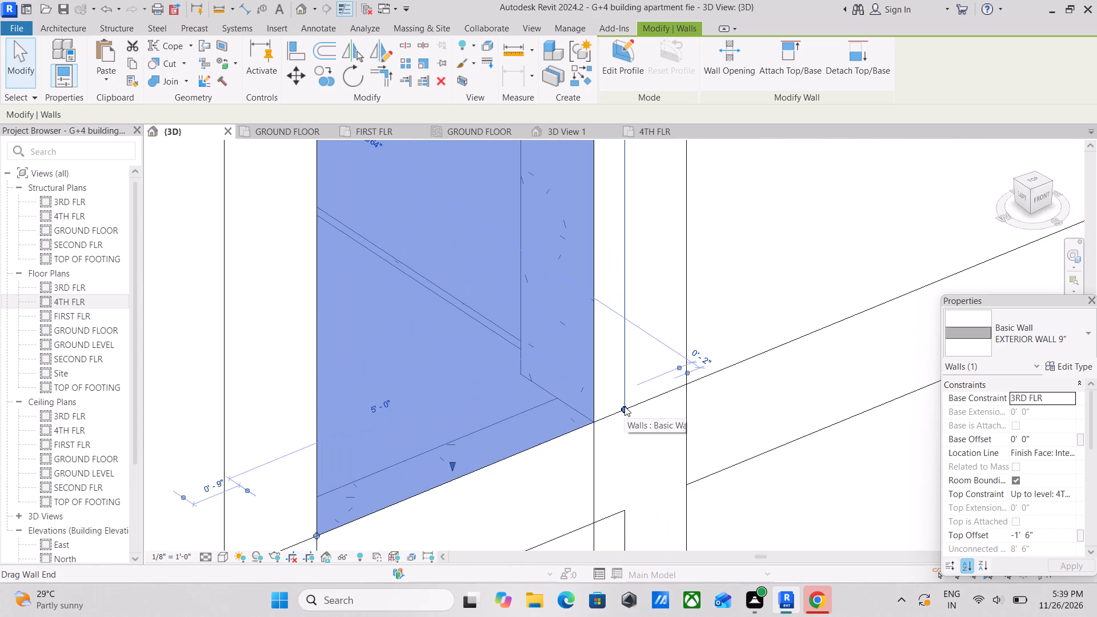
drag(624, 406, 594, 419)
scroll(594, 419, down, 6)
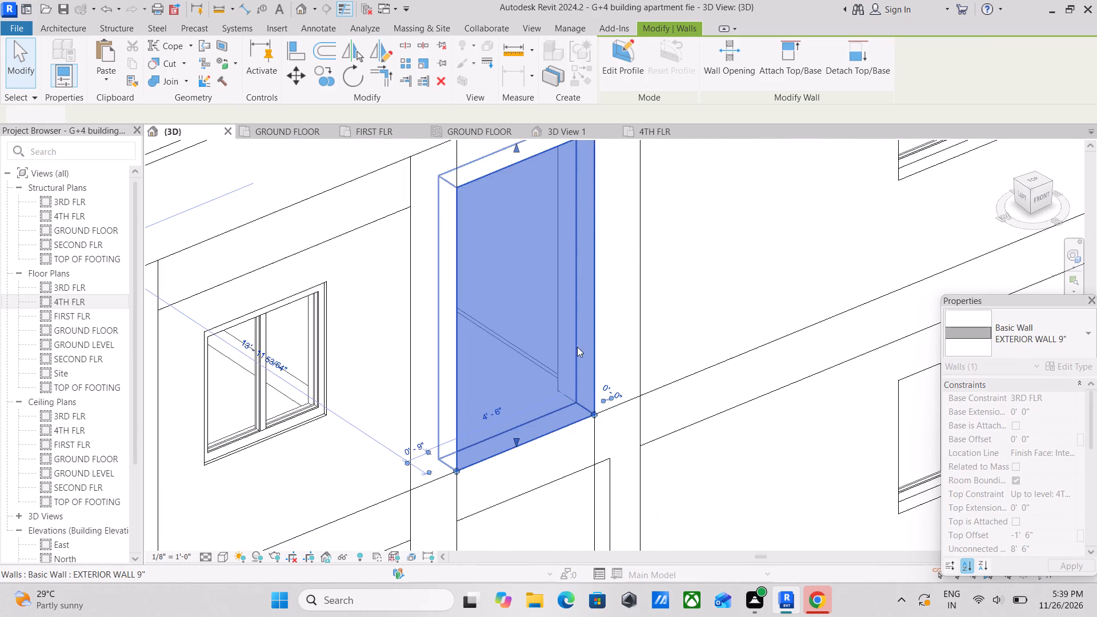
scroll(579, 291, down, 1)
key(Escape)
middle_drag(579, 291, 592, 356)
key(Escape)
scroll(615, 244, up, 3)
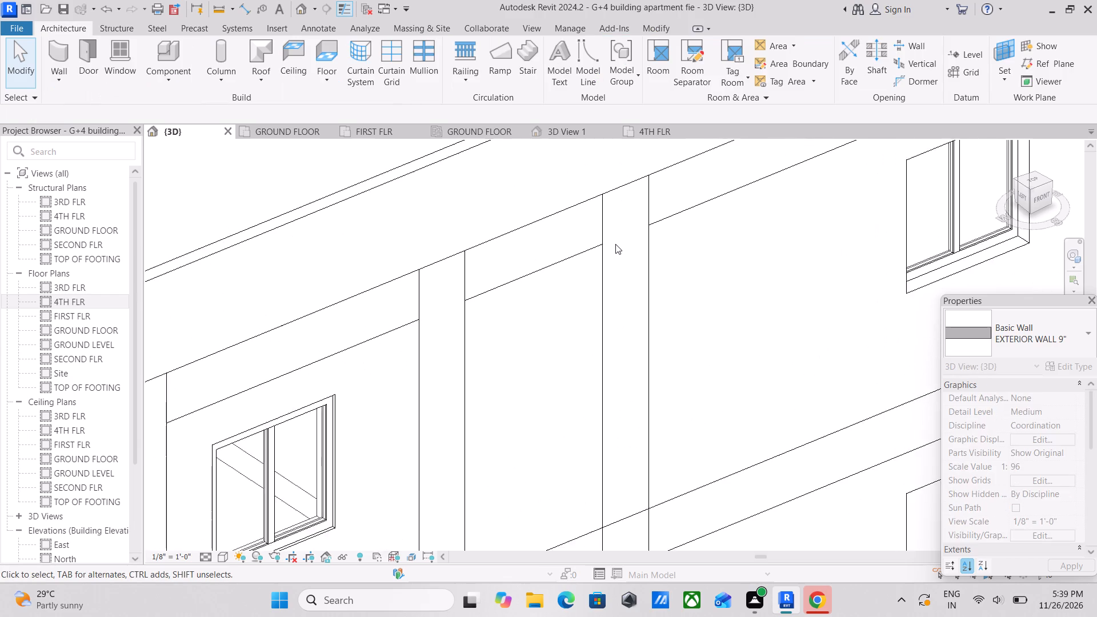
Check the shortened top-storey wall against its columns and compare it with the neighbouring bays and the floors below.
middle_drag(536, 257, 537, 257)
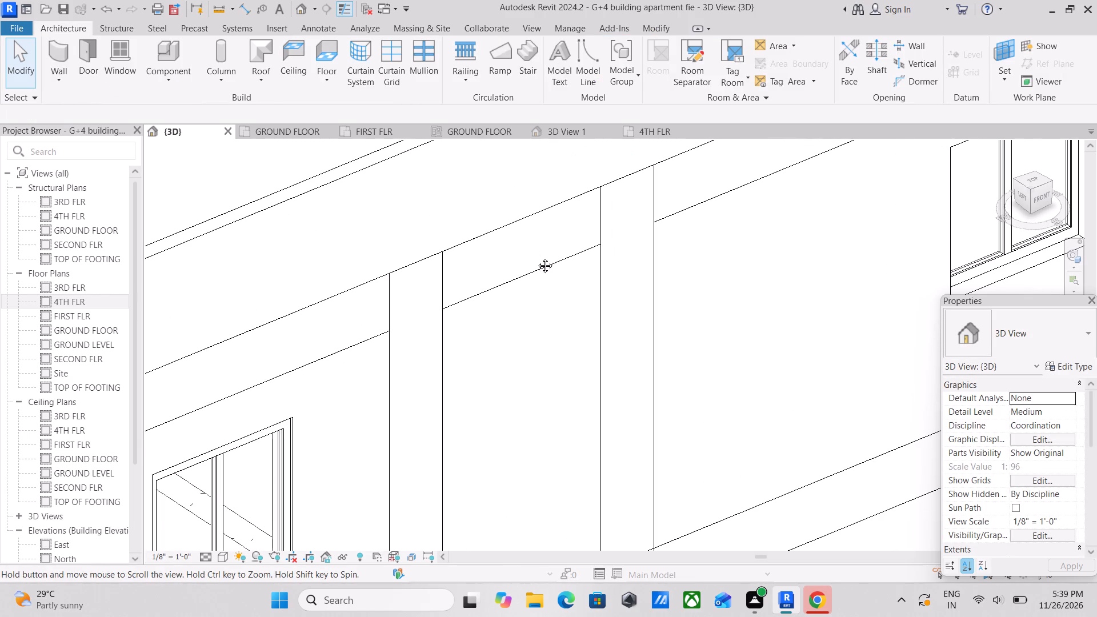
middle_drag(537, 257, 642, 223)
scroll(643, 244, down, 3)
middle_drag(635, 280, 695, 250)
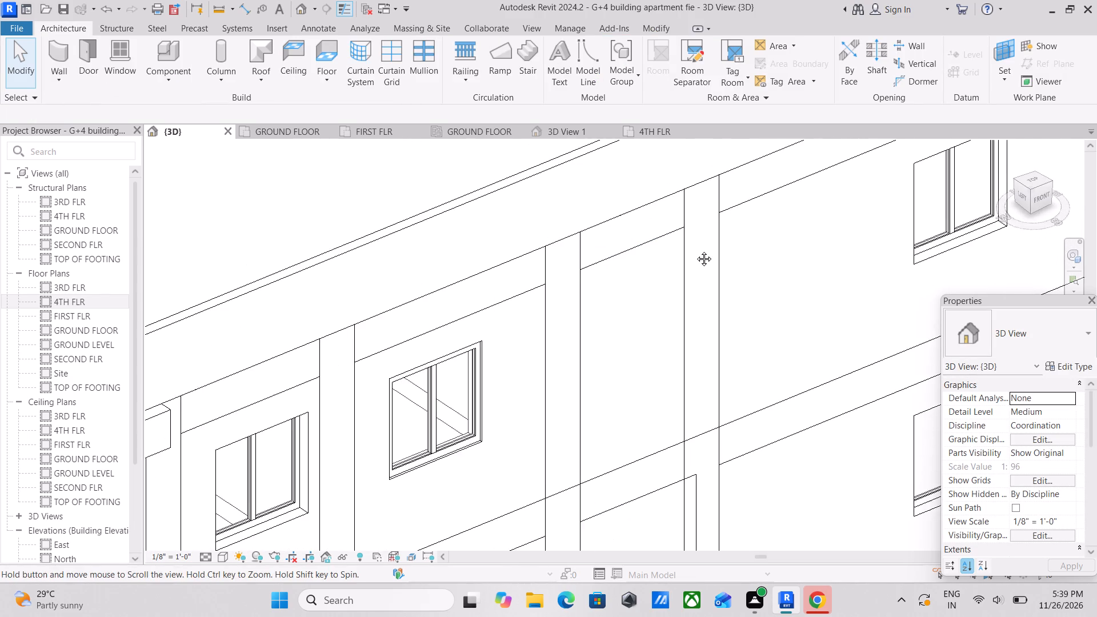
middle_drag(695, 250, 696, 250)
scroll(696, 250, up, 1)
scroll(696, 250, down, 3)
scroll(614, 290, down, 2)
middle_drag(614, 290, 702, 254)
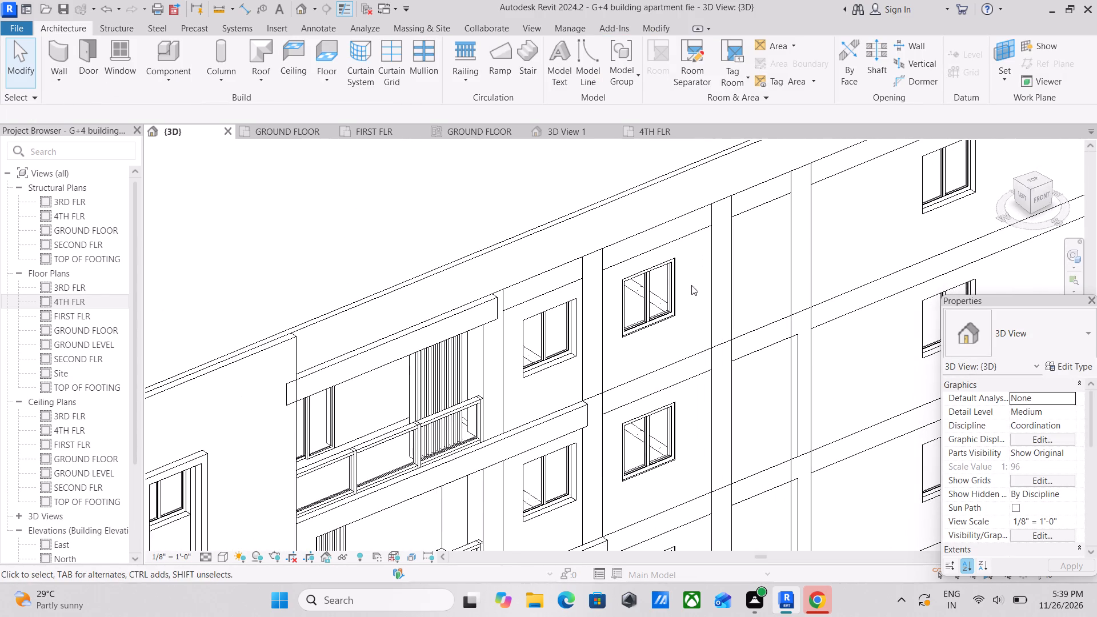
scroll(678, 291, down, 2)
middle_drag(559, 308, 666, 243)
scroll(752, 285, up, 1)
middle_drag(752, 284, 748, 284)
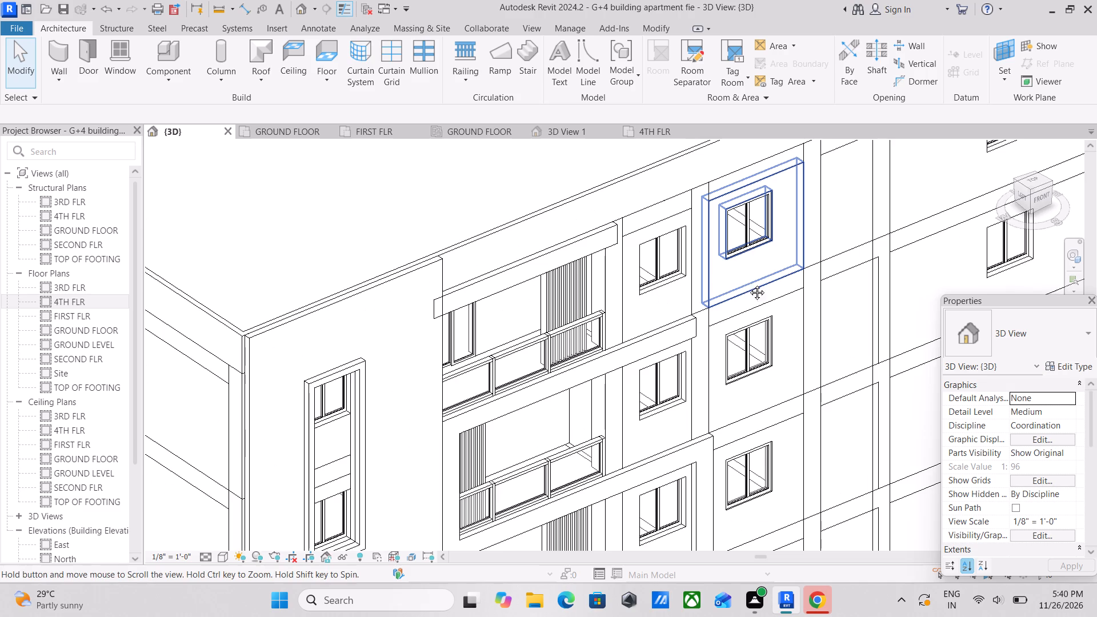
Shorten the windowless SECOND FLR exterior wall between the central columns to 4'-6", ending its overlapping end at the column face.
middle_drag(748, 284, 660, 329)
scroll(784, 237, up, 2)
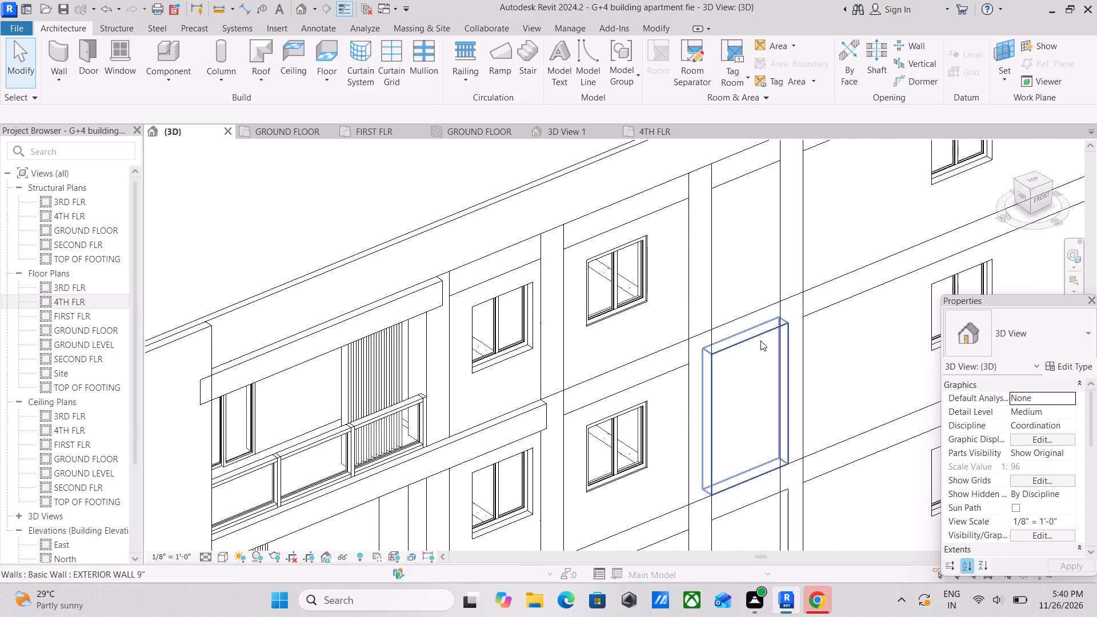
click(750, 341)
middle_drag(760, 374, 762, 282)
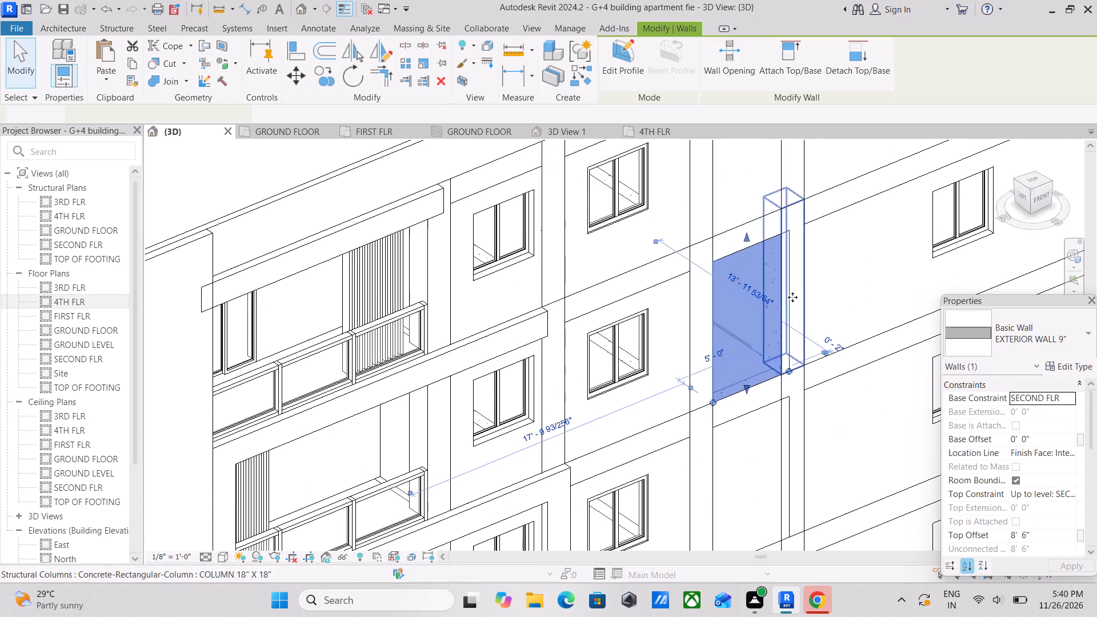
scroll(811, 322, up, 3)
scroll(788, 385, up, 6)
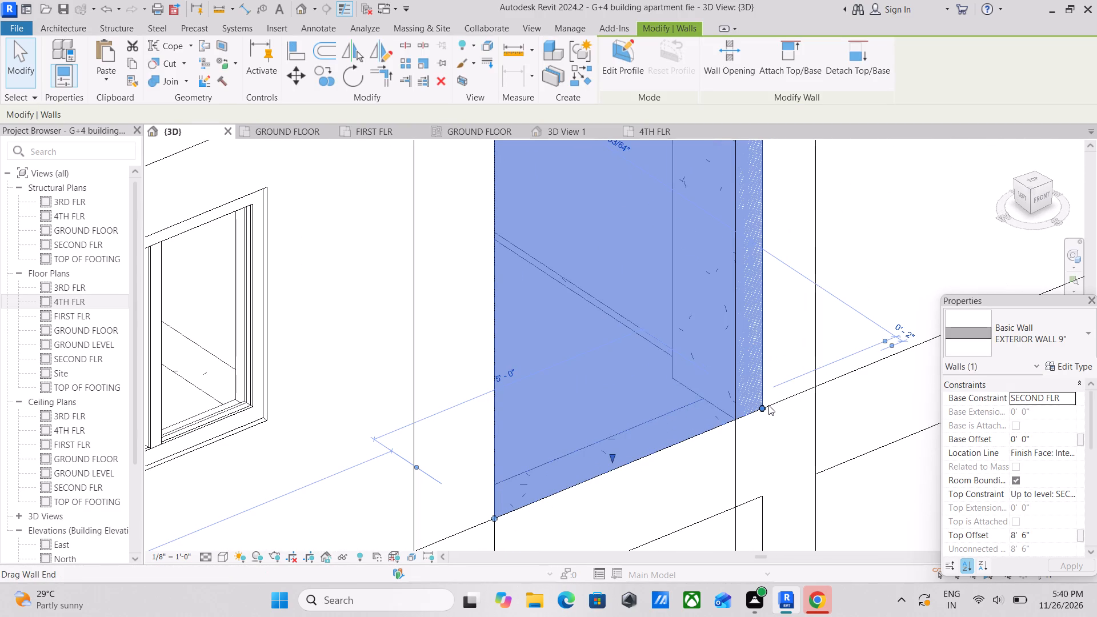
drag(762, 407, 746, 415)
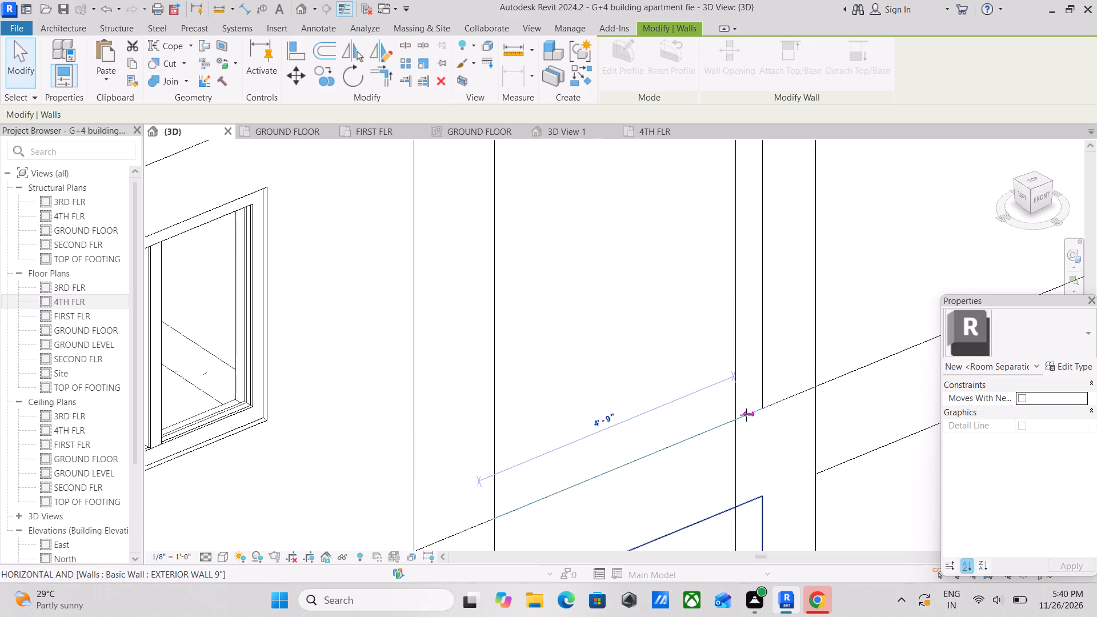
drag(746, 415, 736, 420)
scroll(754, 407, down, 2)
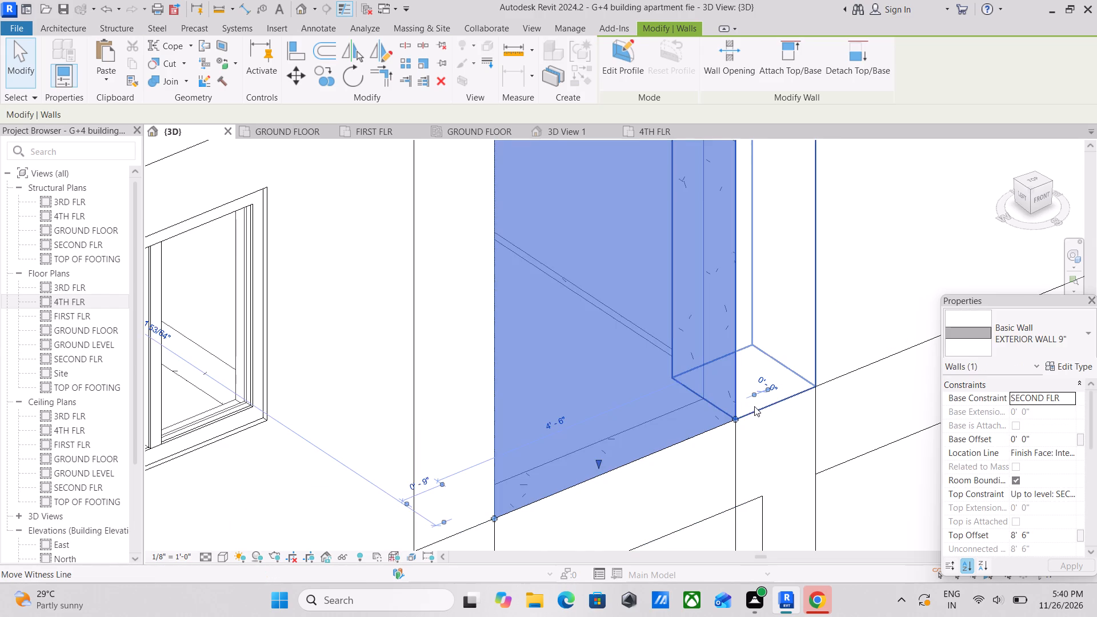
scroll(754, 406, down, 8)
middle_drag(750, 398, 700, 336)
key(Escape)
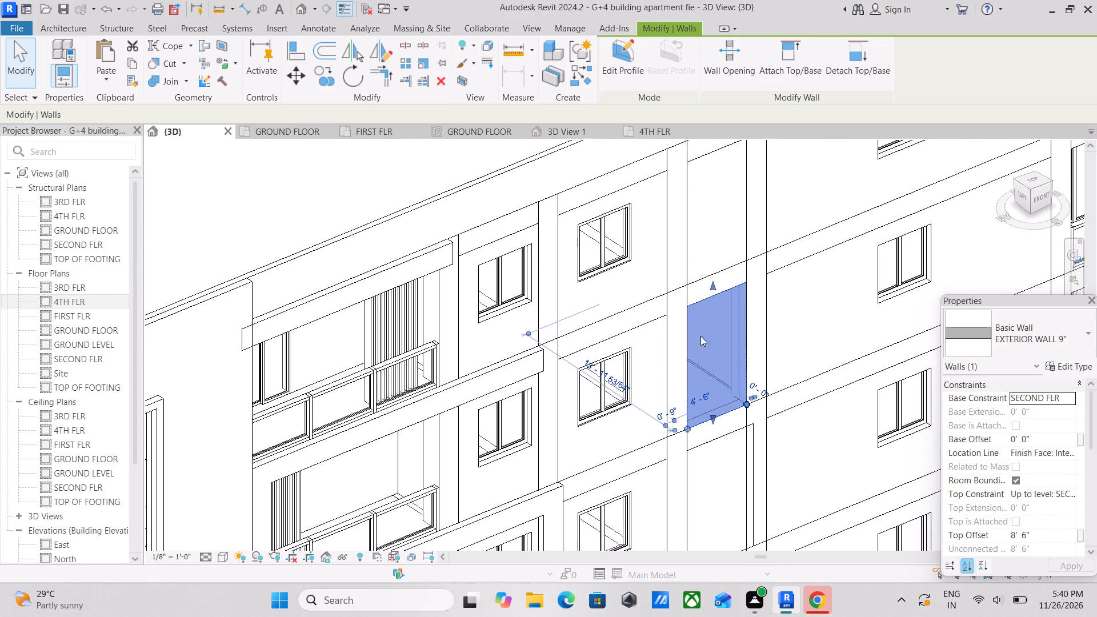
middle_drag(700, 336, 691, 301)
key(Escape)
middle_drag(706, 351, 687, 278)
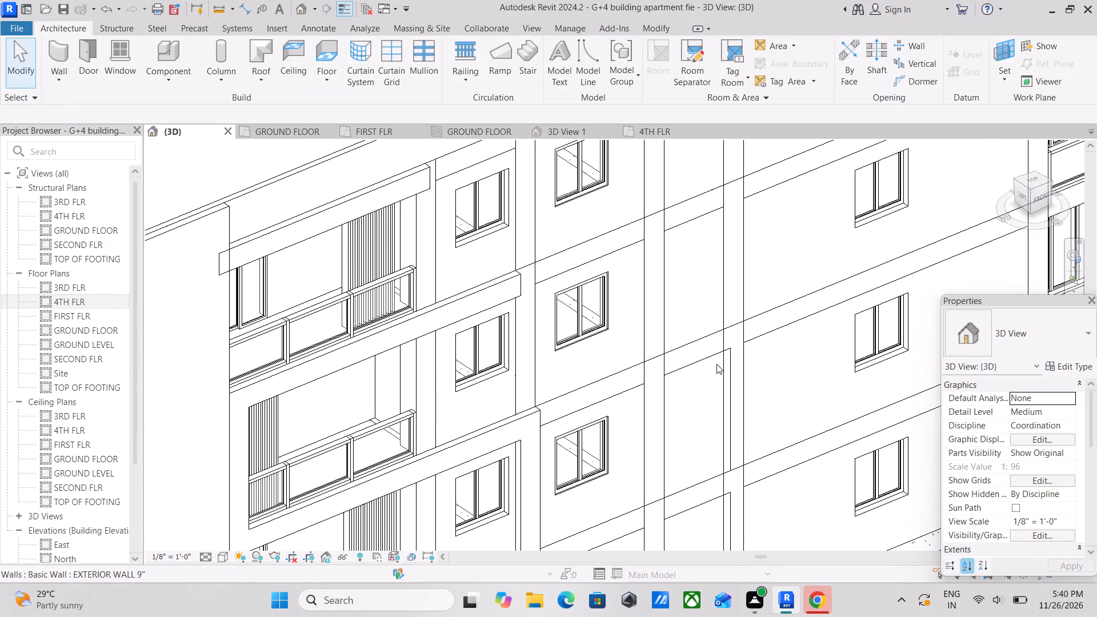
Shorten the windowless FIRST FLR exterior wall between the central columns to 4'-6", ending its overlapping end at the column face.
click(730, 382)
scroll(752, 498, up, 2)
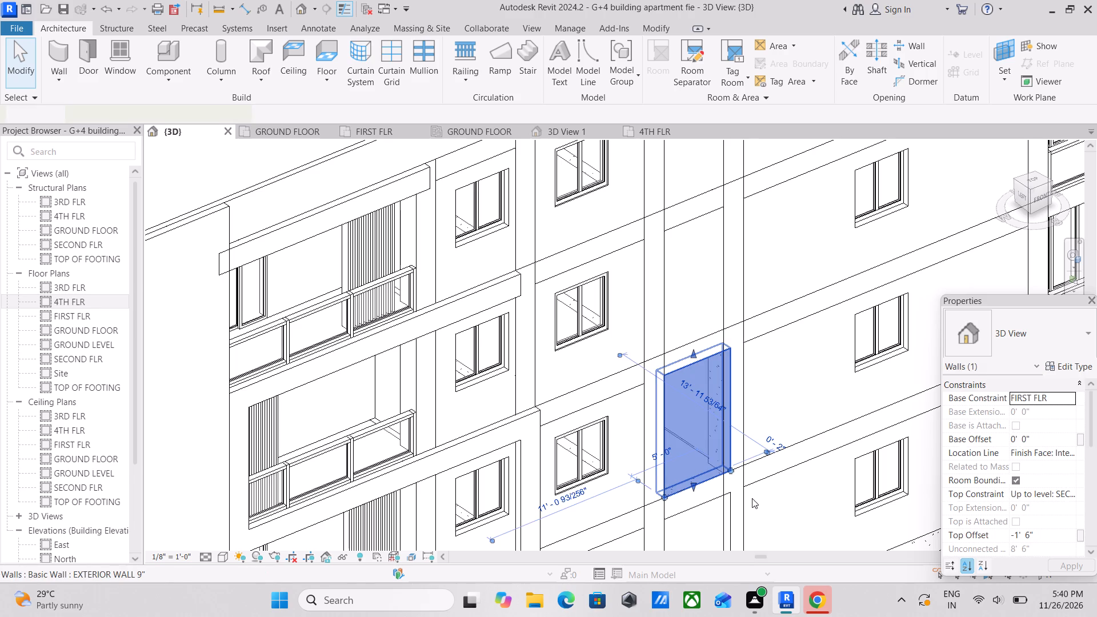
scroll(752, 498, up, 7)
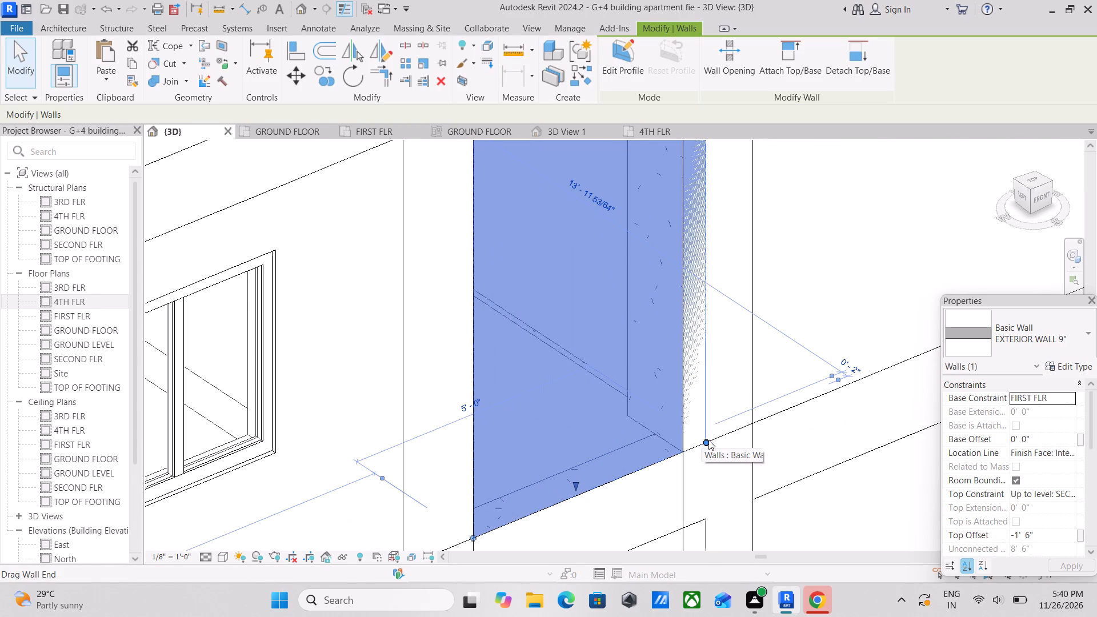
drag(707, 440, 686, 452)
scroll(687, 452, down, 4)
key(Escape)
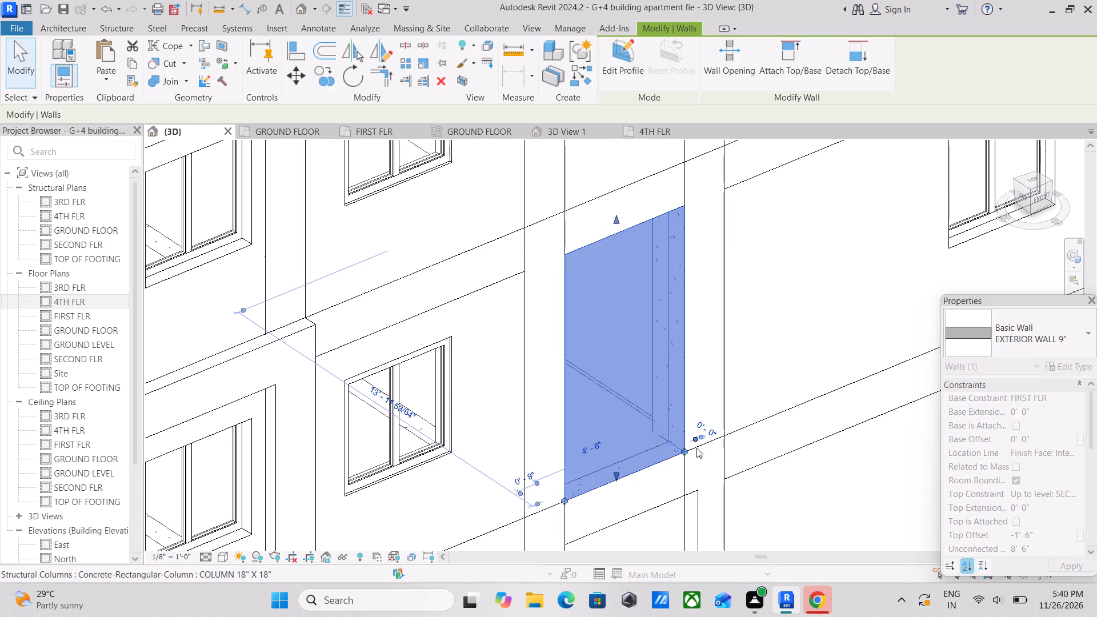
scroll(694, 443, down, 5)
key(Escape)
Shorten the windowless GROUND FLOOR exterior wall between the central columns to 4'-6", ending its overlapping end at the column face.
scroll(675, 412, down, 1)
middle_drag(675, 411, 655, 332)
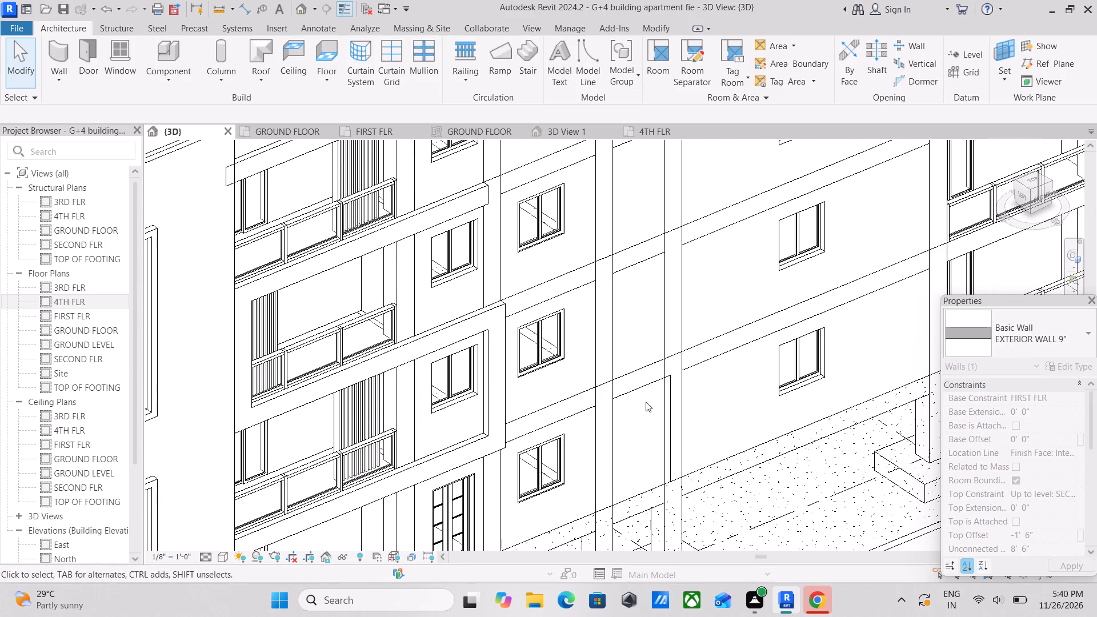
click(650, 388)
scroll(686, 484, up, 7)
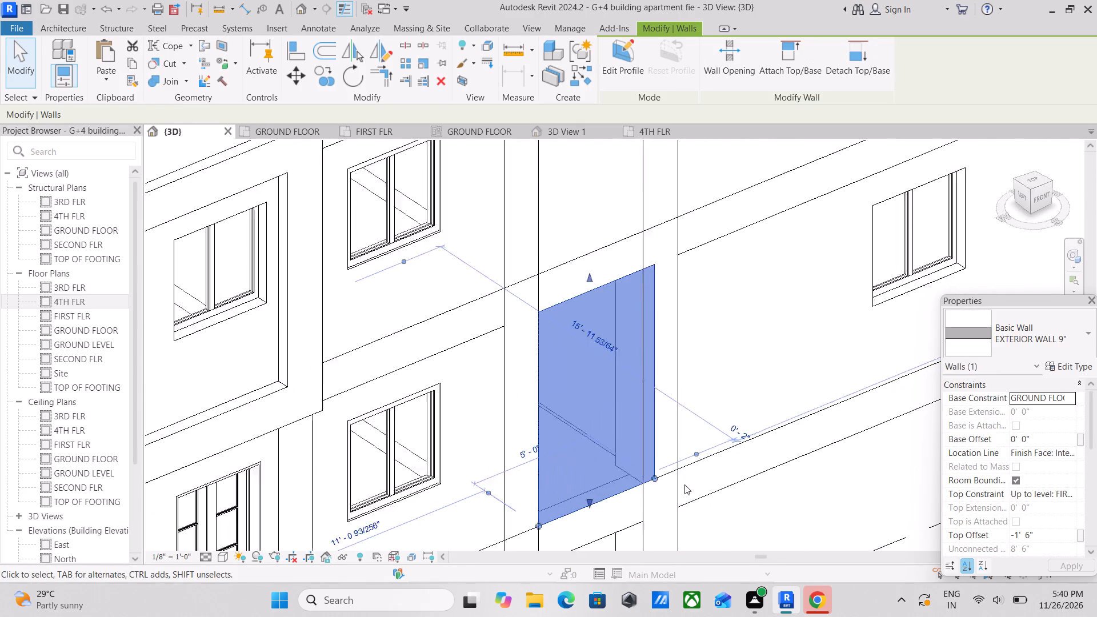
scroll(684, 484, up, 4)
drag(621, 470, 600, 485)
scroll(610, 472, down, 2)
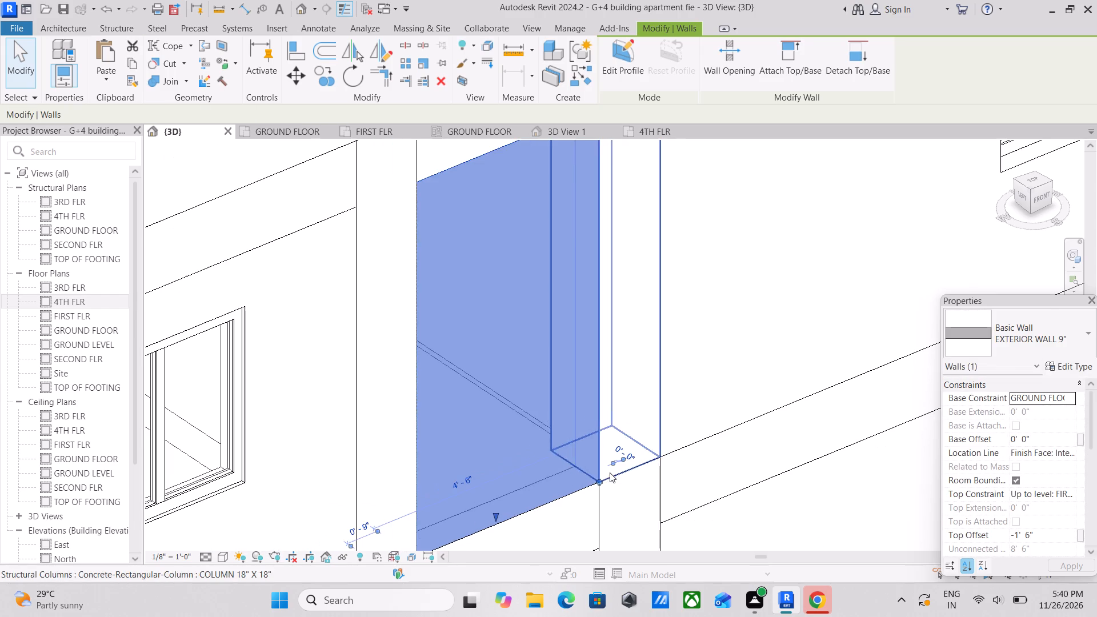
key(Escape)
key(Escape)
scroll(646, 371, down, 7)
middle_drag(644, 312, 628, 424)
key(Escape)
Check the trimmed central wall panels on all storeys against their columns, beams and the neighbouring window bays.
scroll(663, 372, down, 2)
middle_drag(663, 372, 657, 417)
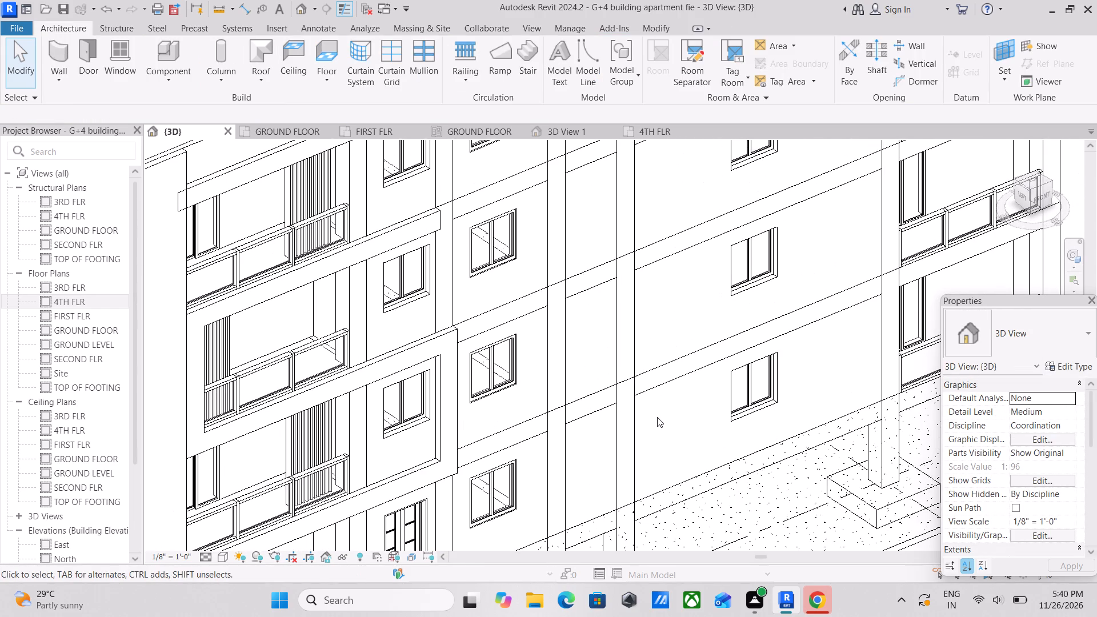
scroll(647, 319, up, 1)
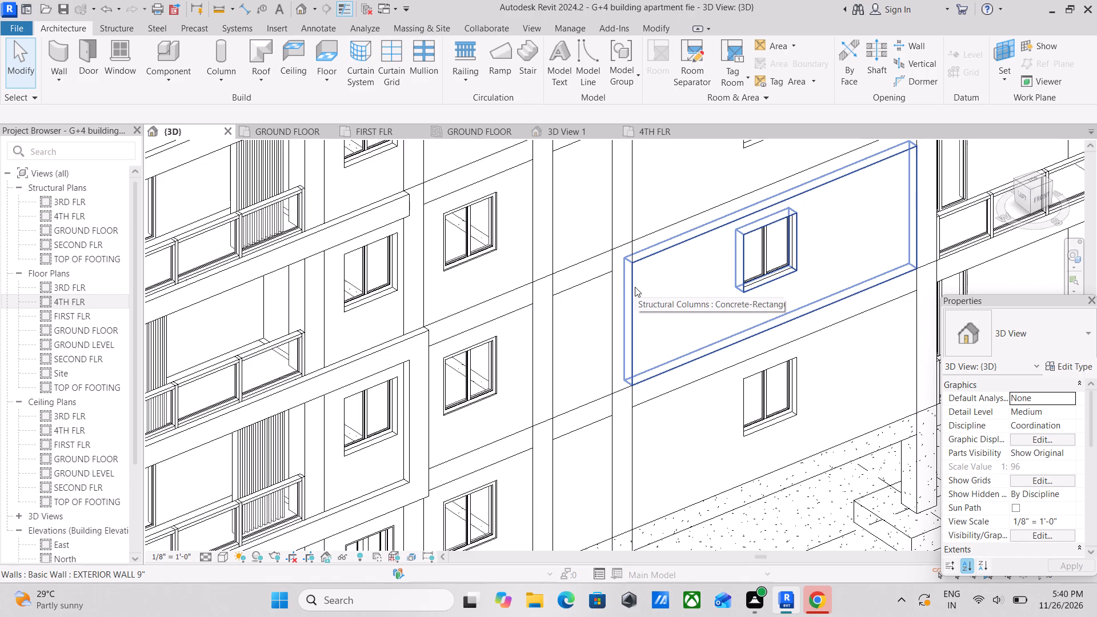
scroll(635, 287, down, 4)
middle_drag(634, 317, 648, 406)
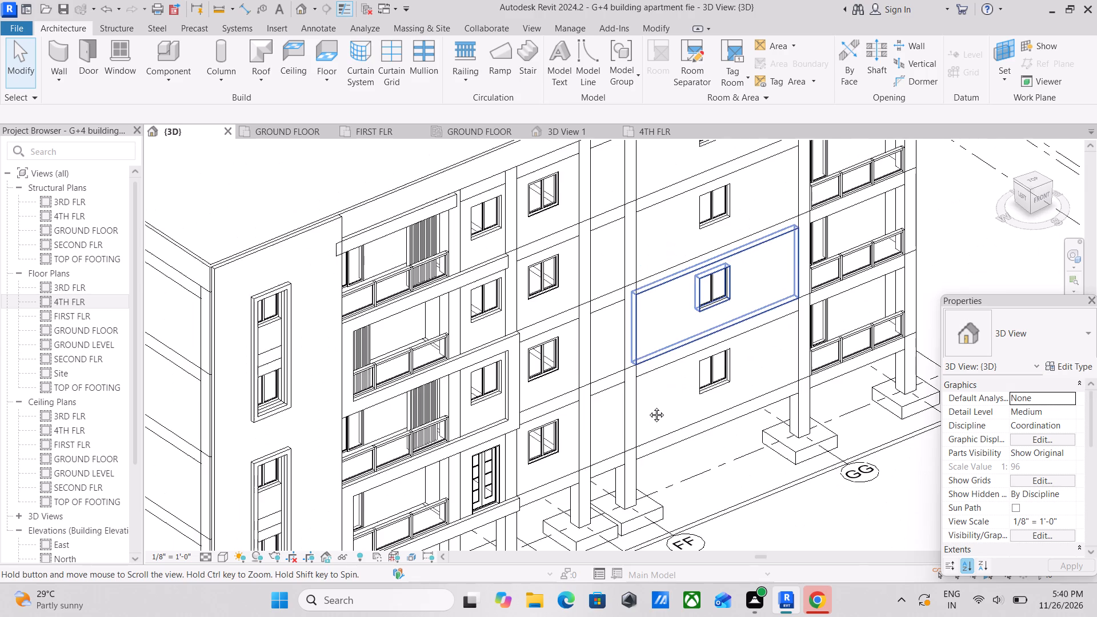
middle_drag(648, 406, 647, 413)
scroll(631, 301, up, 3)
middle_drag(665, 269, 656, 311)
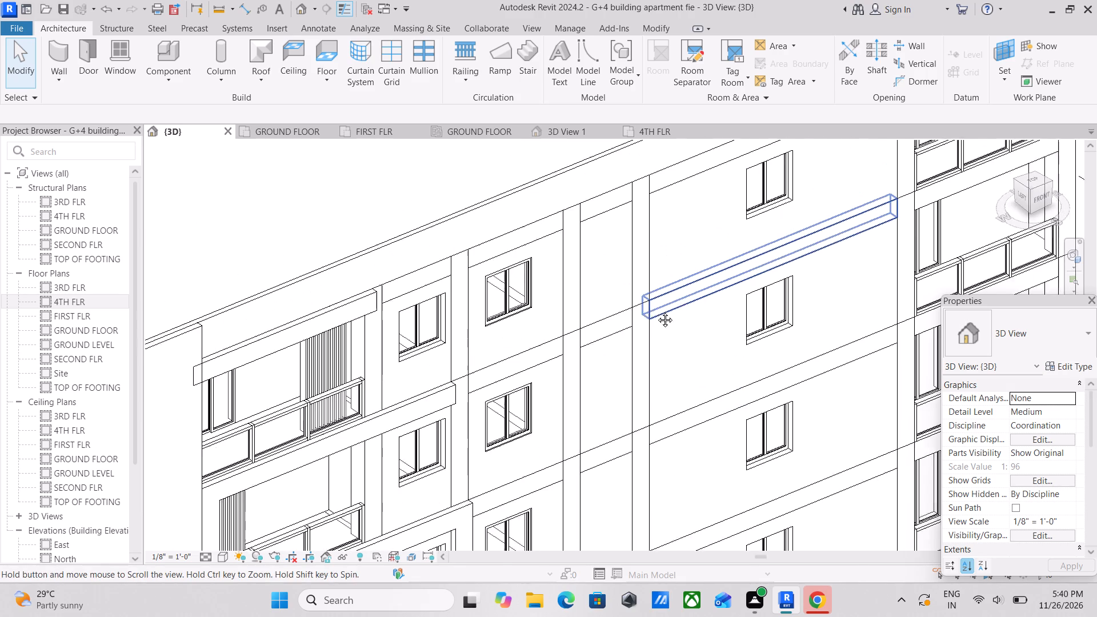
scroll(613, 274, down, 2)
middle_drag(613, 274, 580, 218)
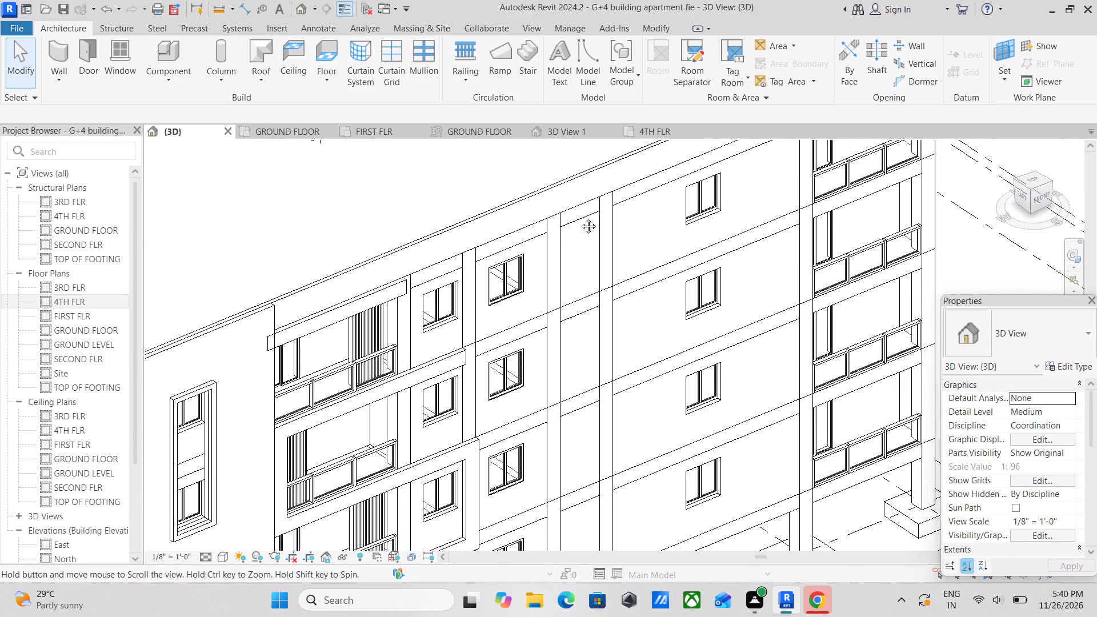
middle_drag(580, 218, 580, 207)
middle_drag(718, 397, 679, 369)
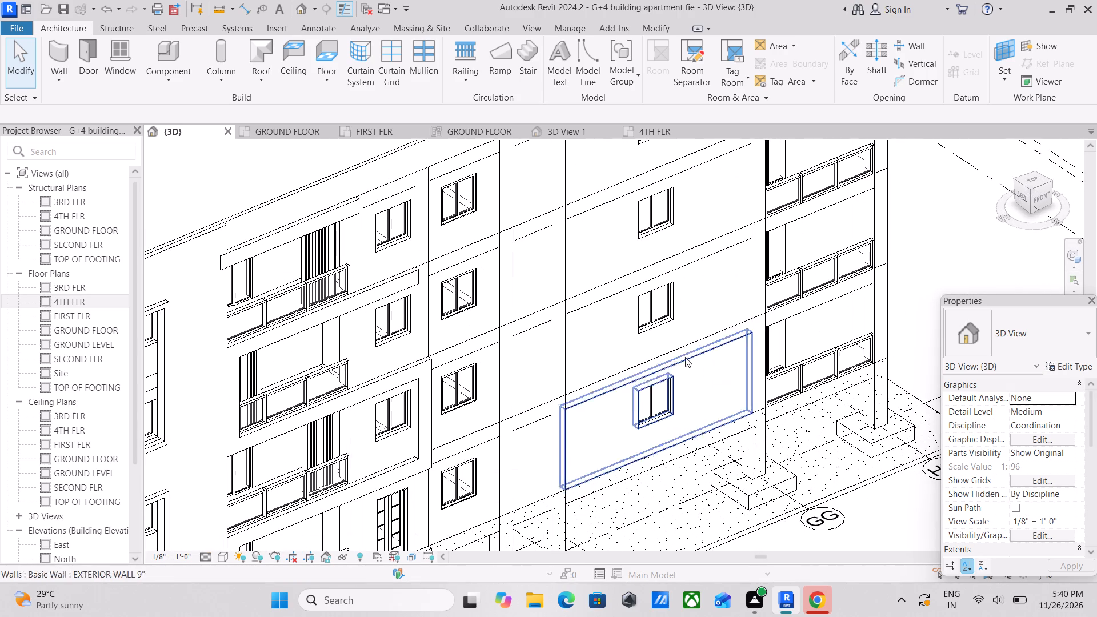
scroll(746, 291, down, 2)
scroll(674, 170, down, 3)
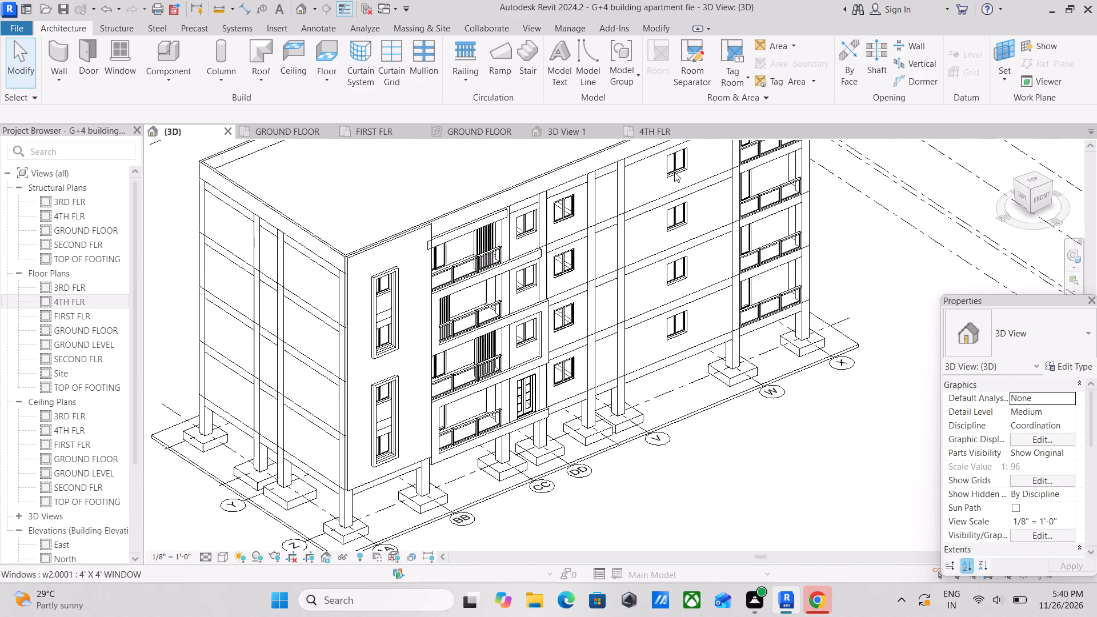
View the facade nearly head-on and examine the central column bay from the lower storeys up to the roof beam.
shift+middle_drag(674, 173, 600, 171)
scroll(688, 280, up, 2)
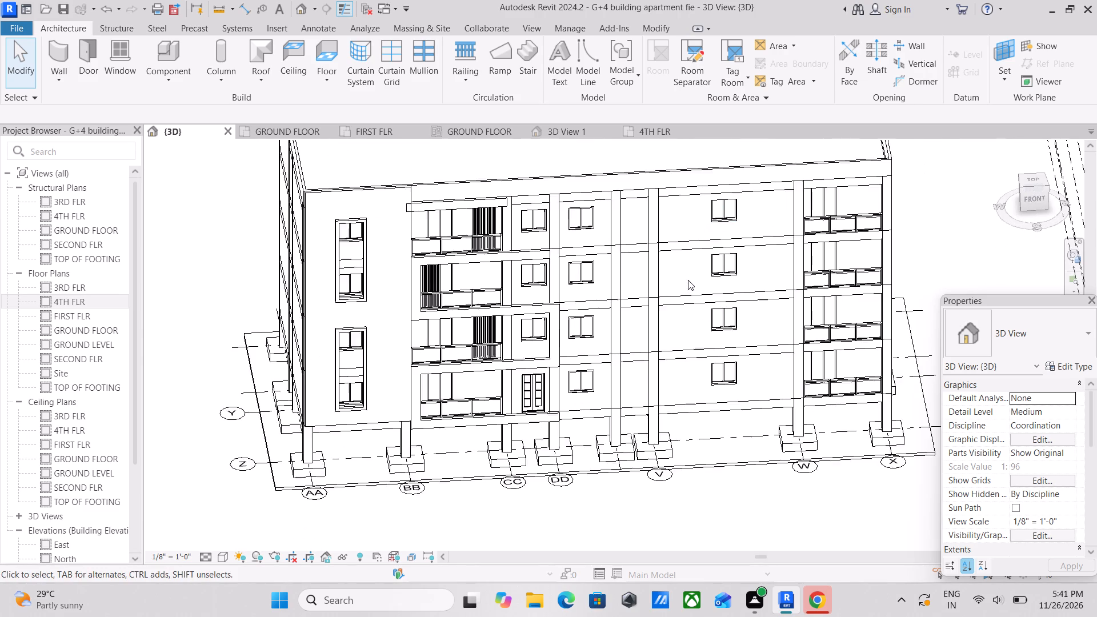
scroll(688, 280, up, 1)
scroll(647, 310, up, 3)
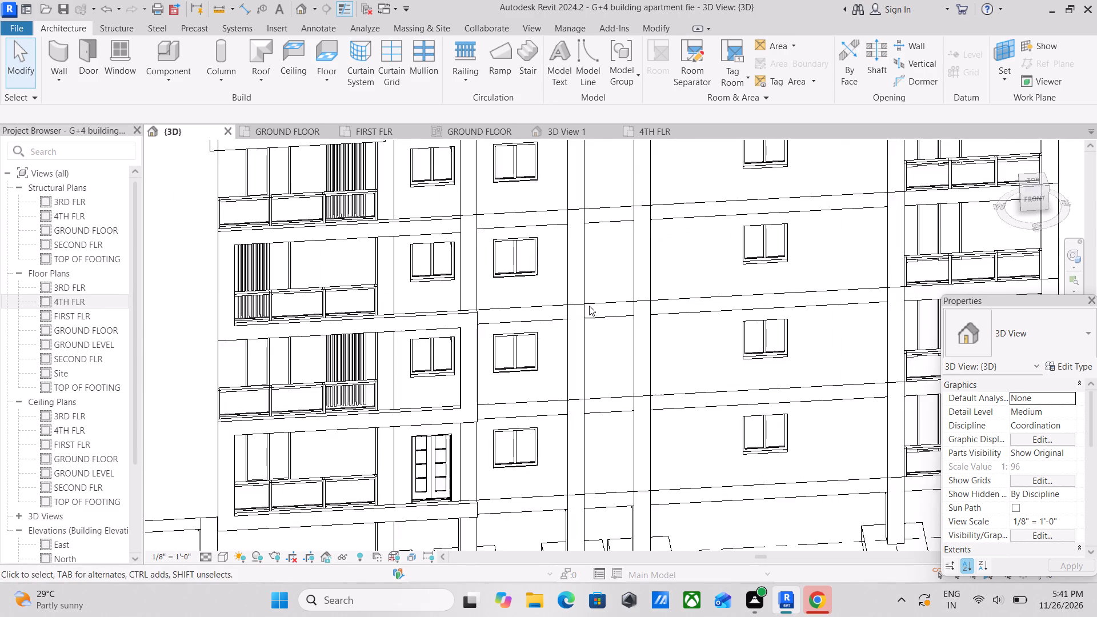
scroll(580, 302, up, 1)
middle_drag(580, 302, 580, 332)
middle_drag(580, 332, 599, 358)
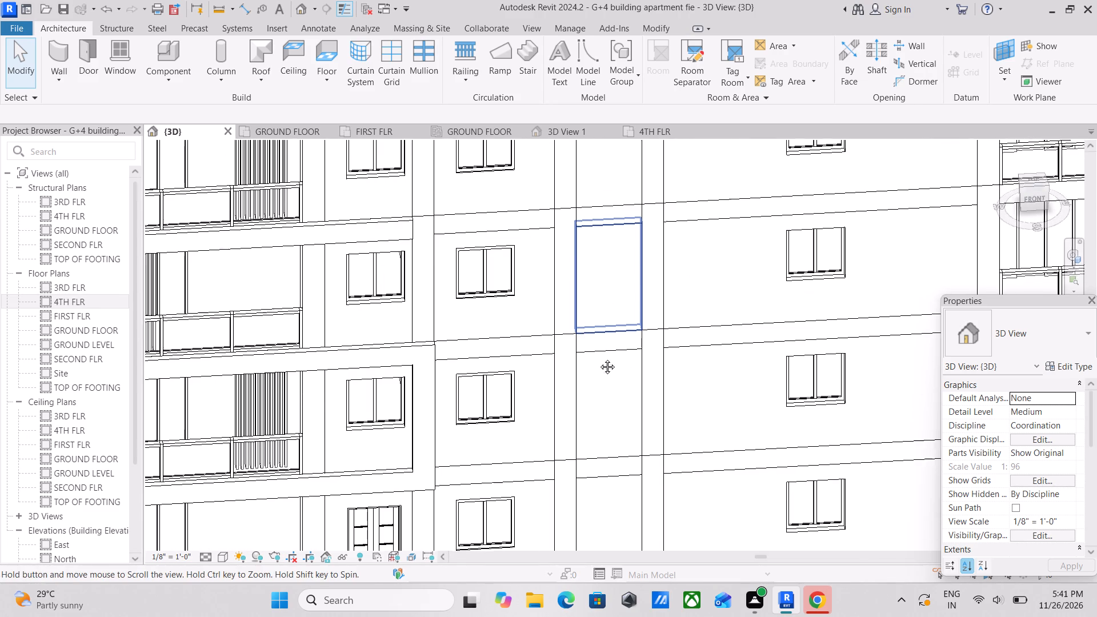
middle_drag(599, 358, 599, 404)
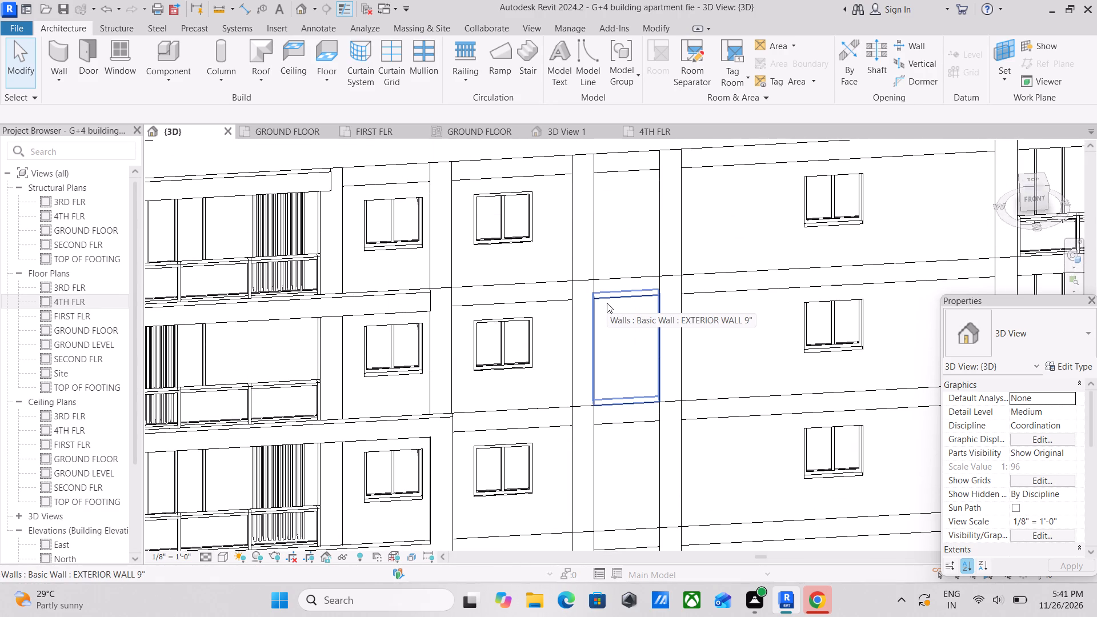
scroll(607, 303, up, 1)
middle_drag(607, 303, 604, 431)
scroll(604, 431, up, 1)
scroll(613, 305, up, 2)
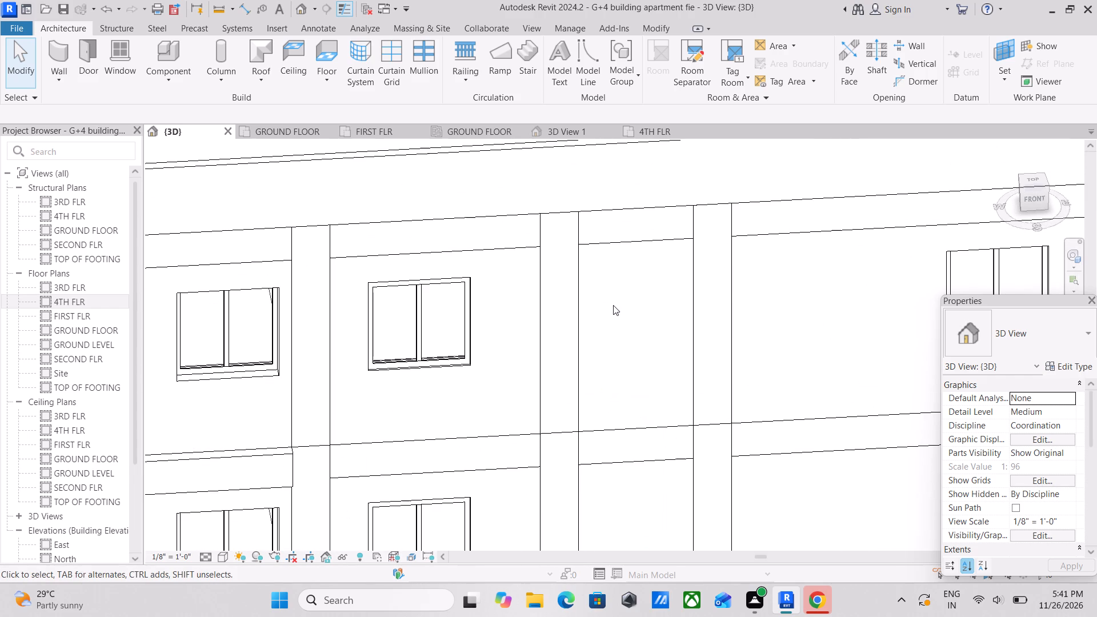
scroll(613, 305, down, 2)
middle_drag(613, 305, 636, 321)
scroll(664, 306, down, 3)
scroll(664, 306, up, 1)
scroll(664, 306, down, 3)
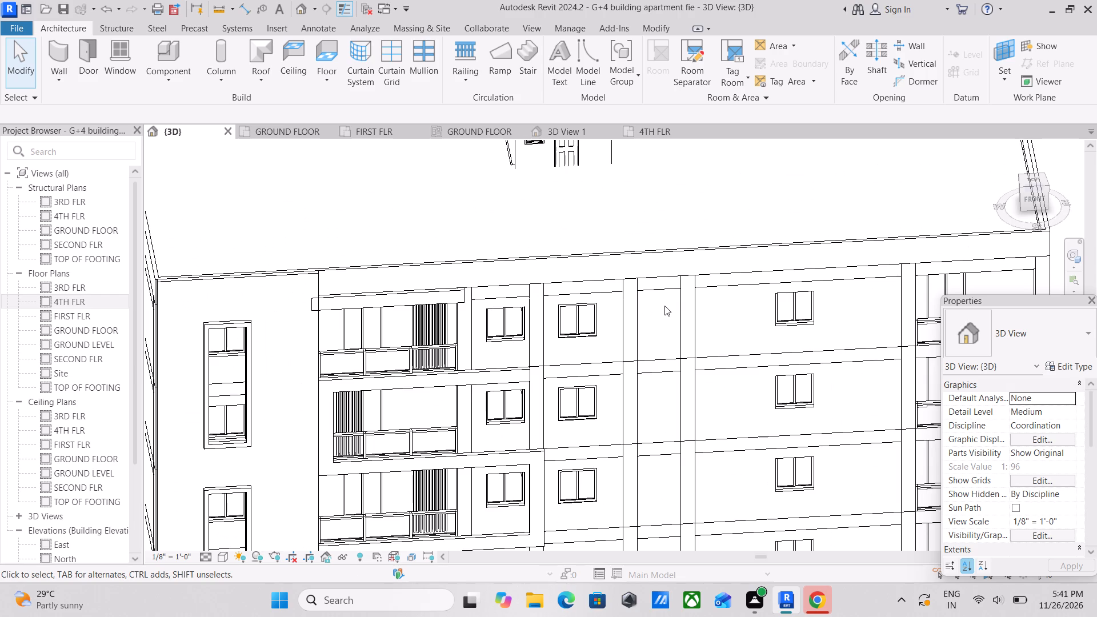
scroll(664, 306, down, 4)
scroll(601, 321, up, 1)
middle_drag(601, 321, 616, 339)
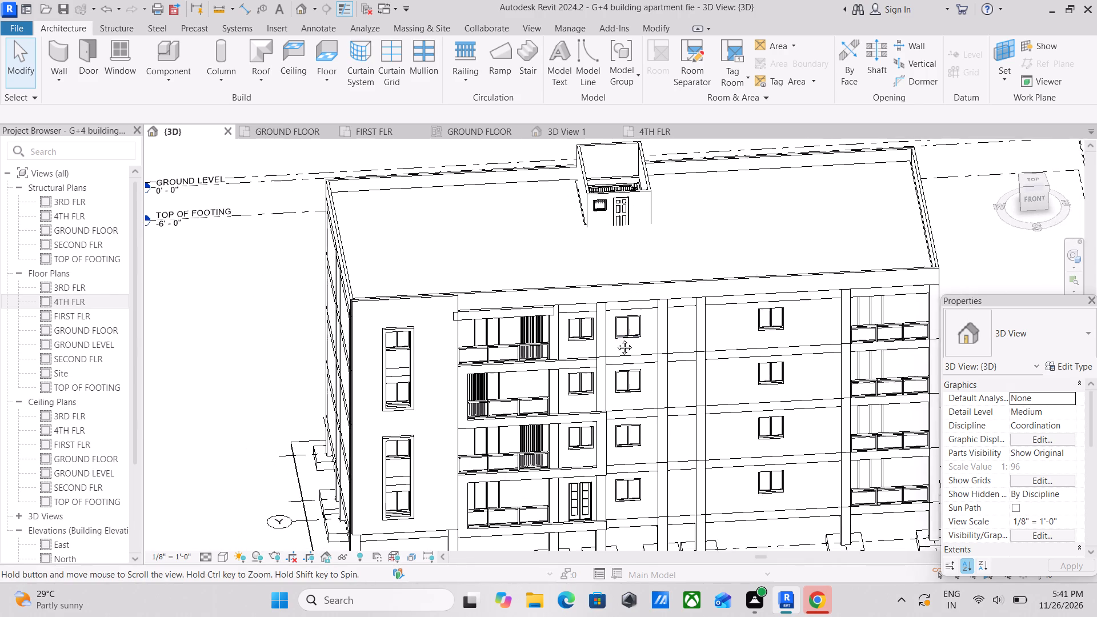
middle_drag(616, 339, 617, 340)
scroll(702, 336, up, 1)
middle_drag(702, 336, 659, 324)
scroll(659, 324, up, 2)
middle_drag(695, 326, 668, 326)
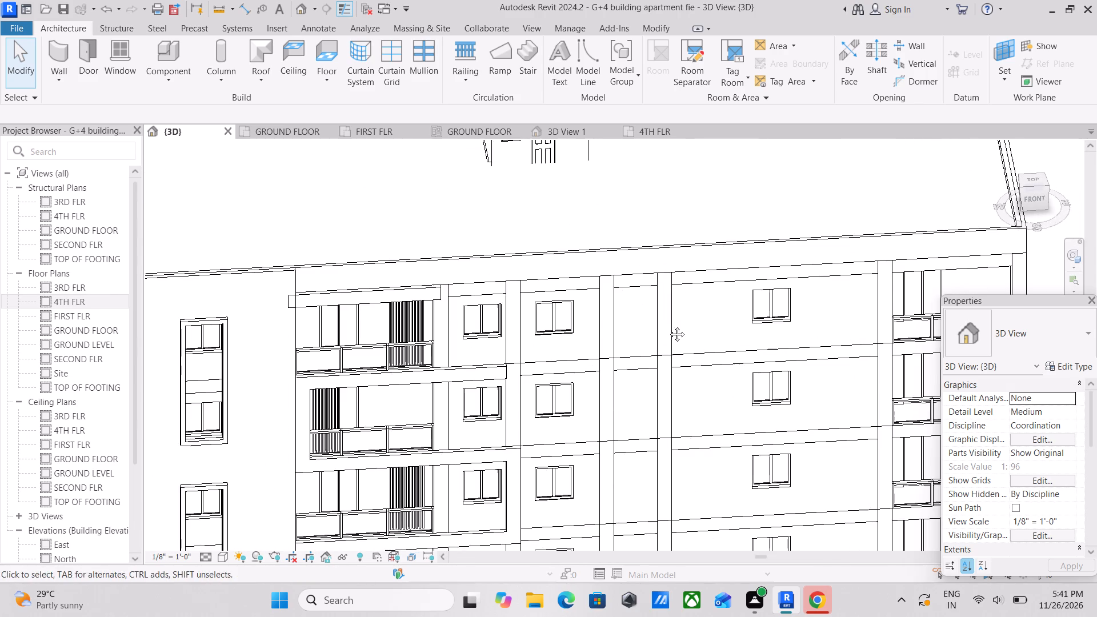
middle_drag(668, 326, 618, 322)
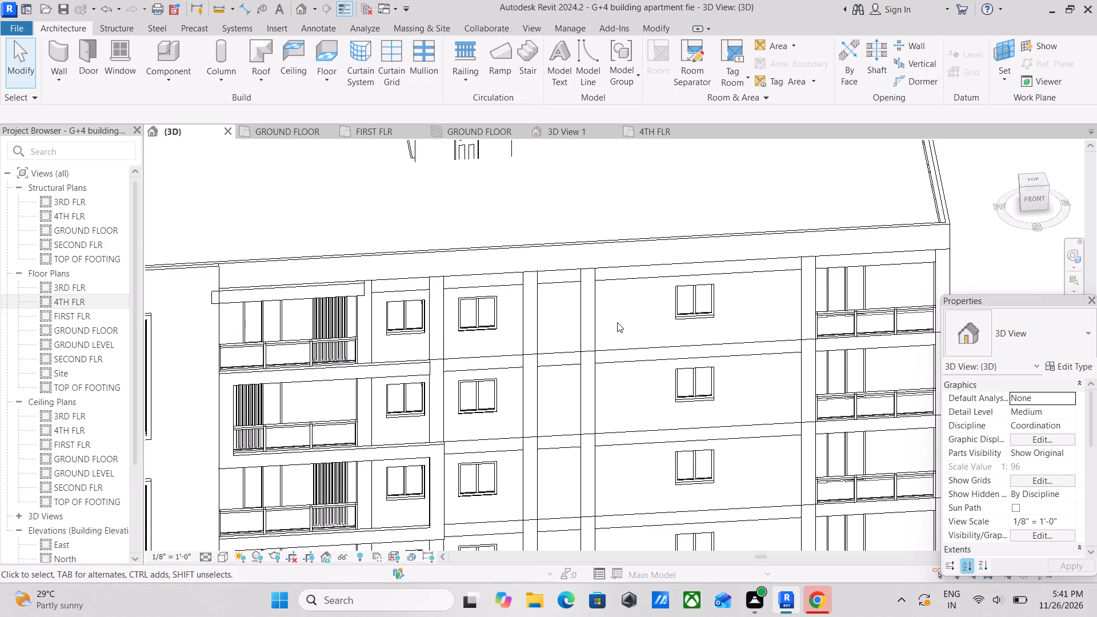
Compare the central bay with the window and balcony bays across the whole front facade, focusing on the upper storeys.
scroll(673, 311, down, 2)
middle_drag(672, 311, 668, 267)
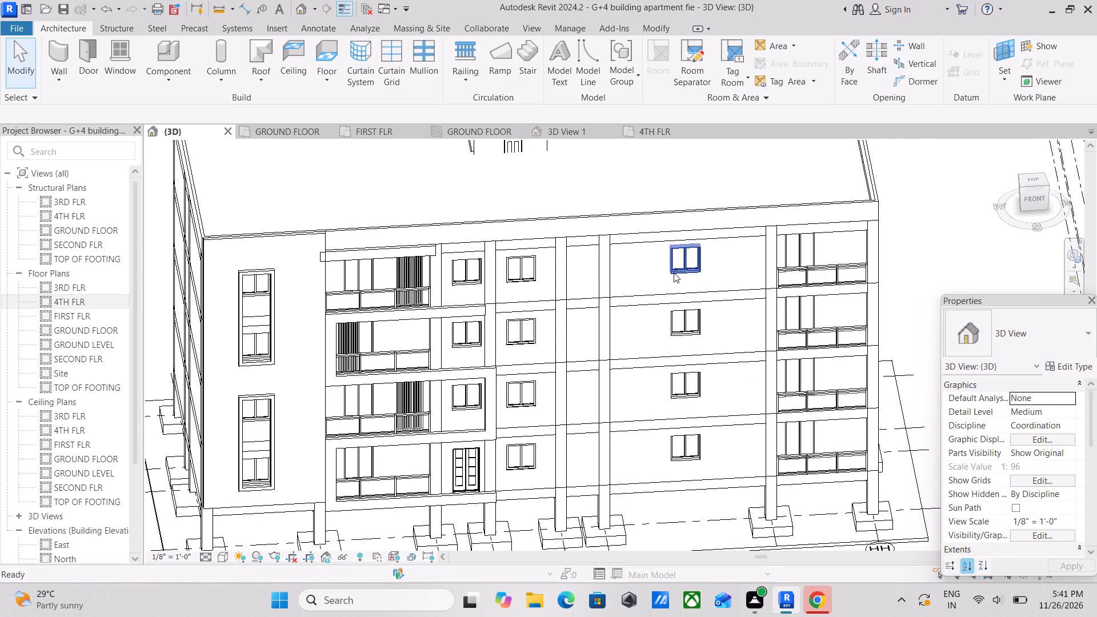
scroll(734, 275, up, 3)
middle_drag(724, 274, 729, 307)
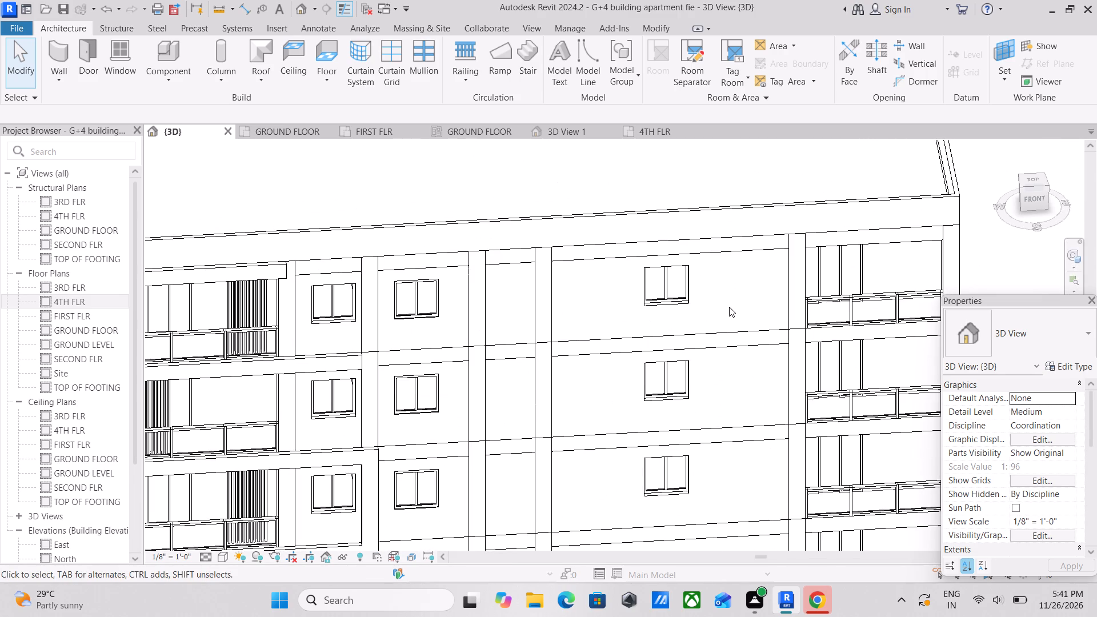
scroll(729, 307, down, 2)
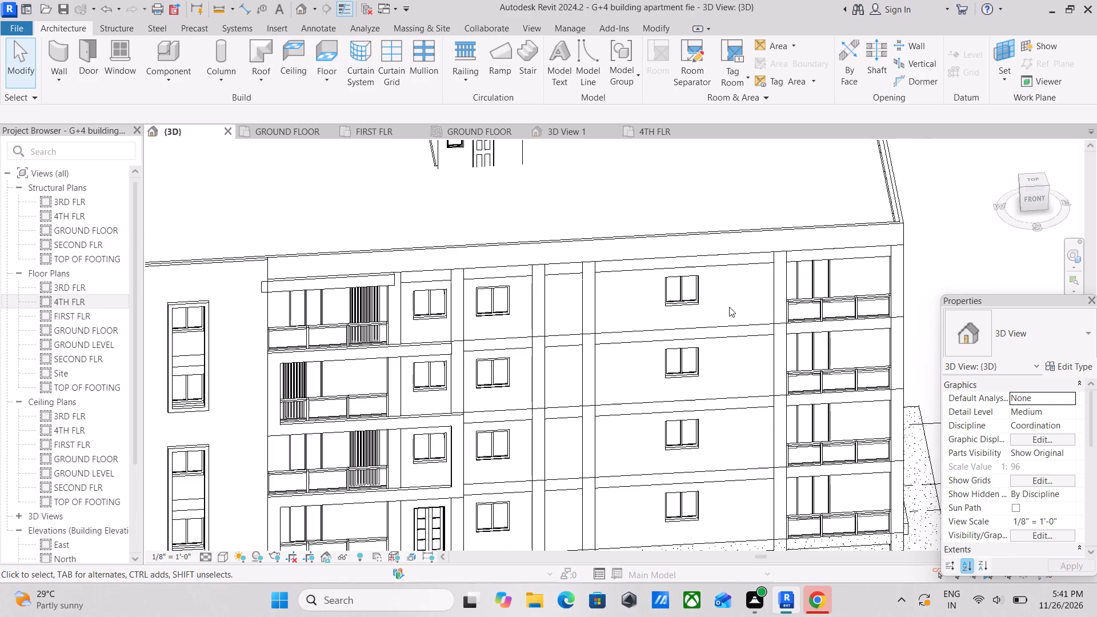
scroll(642, 308, down, 1)
middle_drag(561, 323, 686, 298)
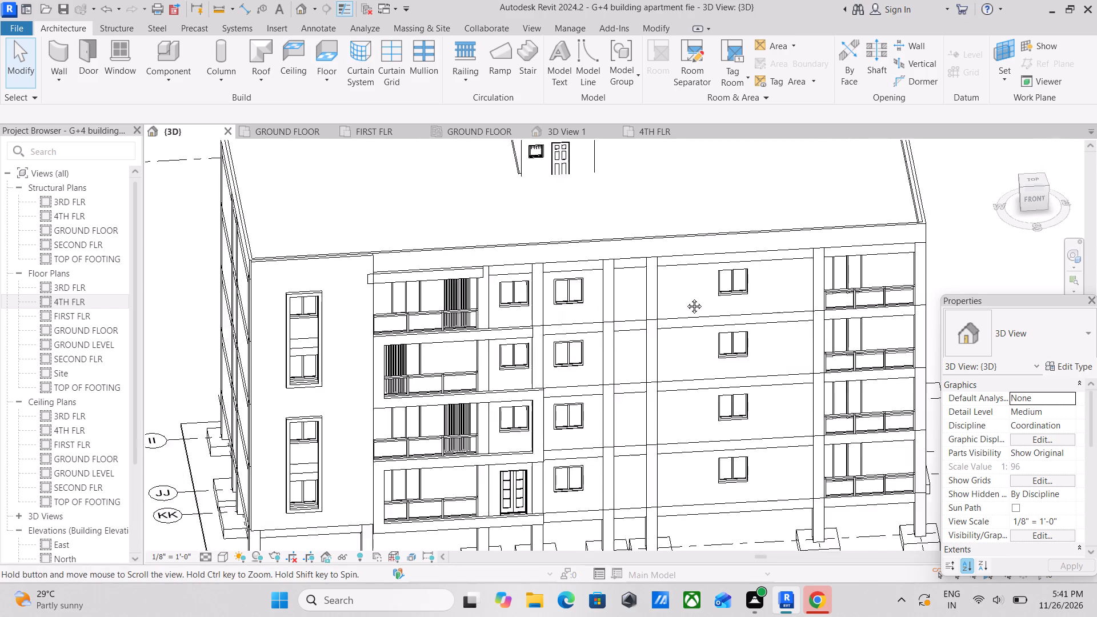
middle_drag(686, 298, 688, 296)
scroll(688, 266, up, 3)
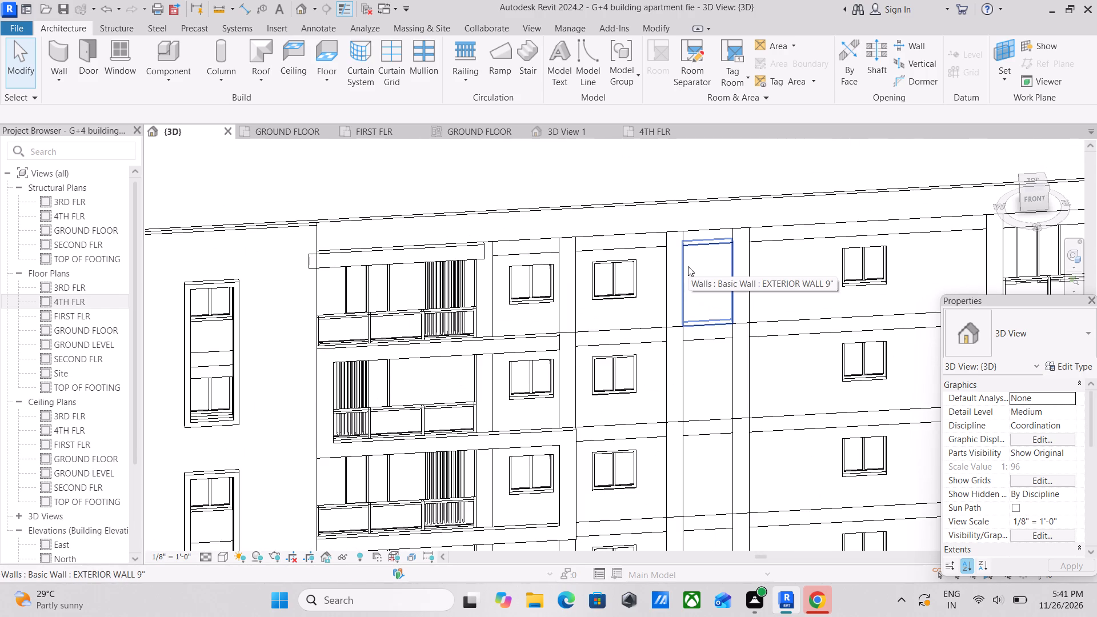
scroll(688, 266, up, 2)
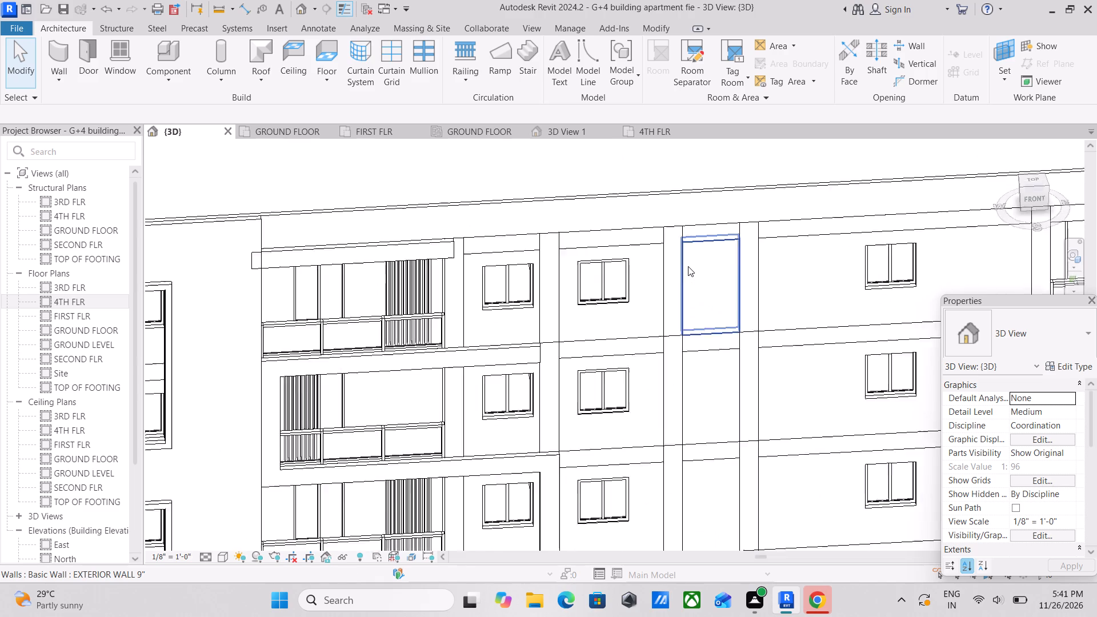
scroll(688, 266, up, 2)
middle_drag(688, 266, 650, 267)
scroll(650, 267, up, 1)
scroll(650, 267, down, 4)
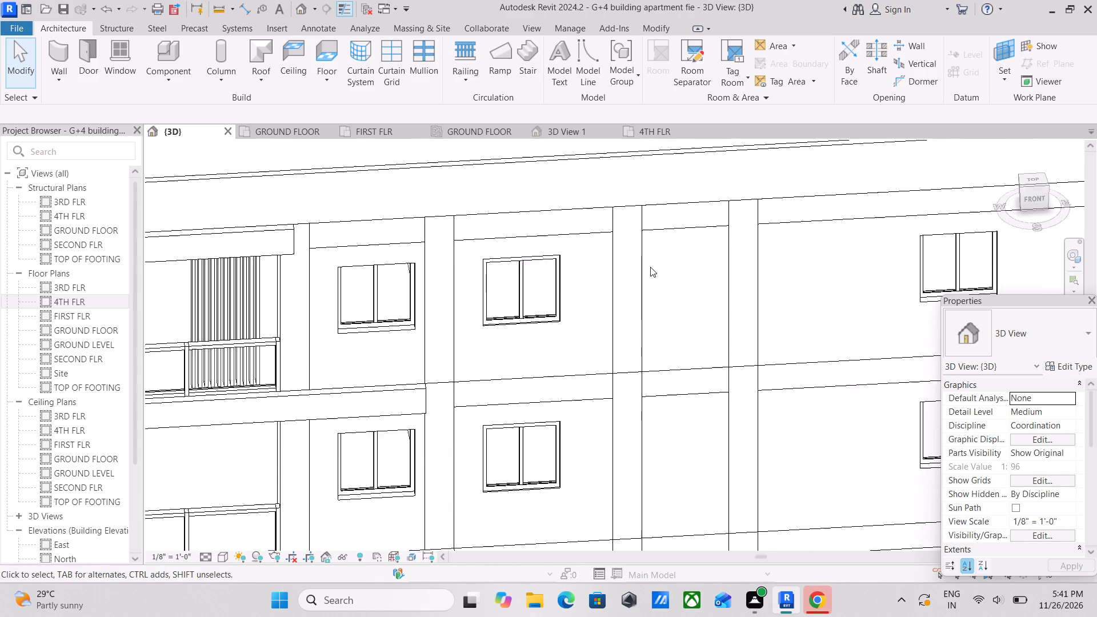
scroll(650, 267, down, 3)
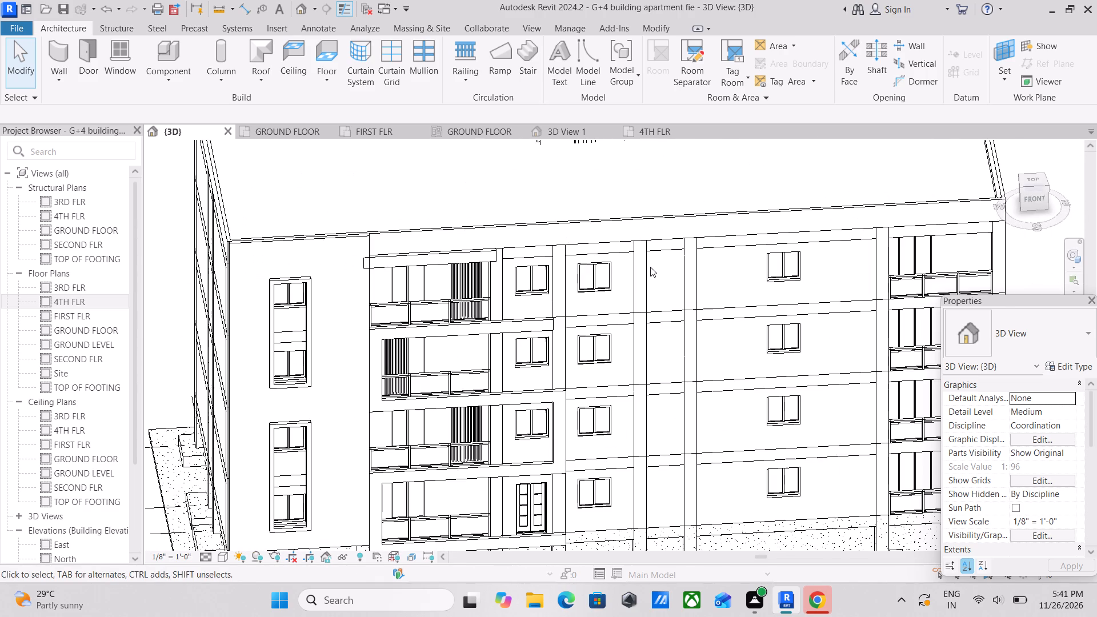
scroll(650, 267, up, 2)
scroll(650, 267, down, 3)
middle_drag(650, 267, 669, 217)
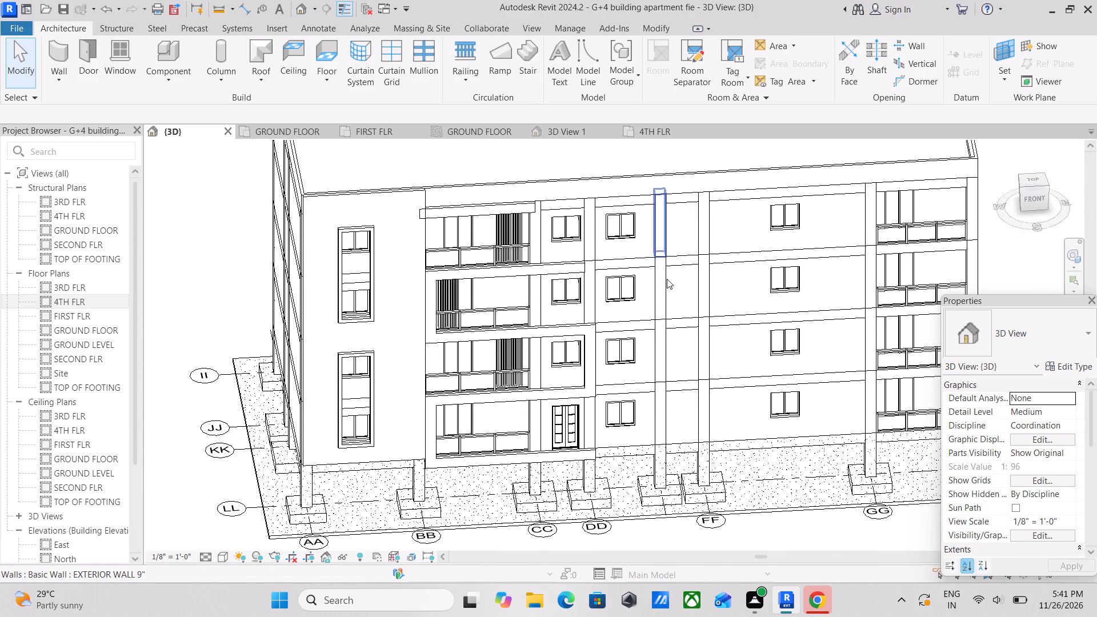
scroll(670, 294, up, 1)
scroll(670, 294, down, 2)
middle_drag(663, 293, 654, 291)
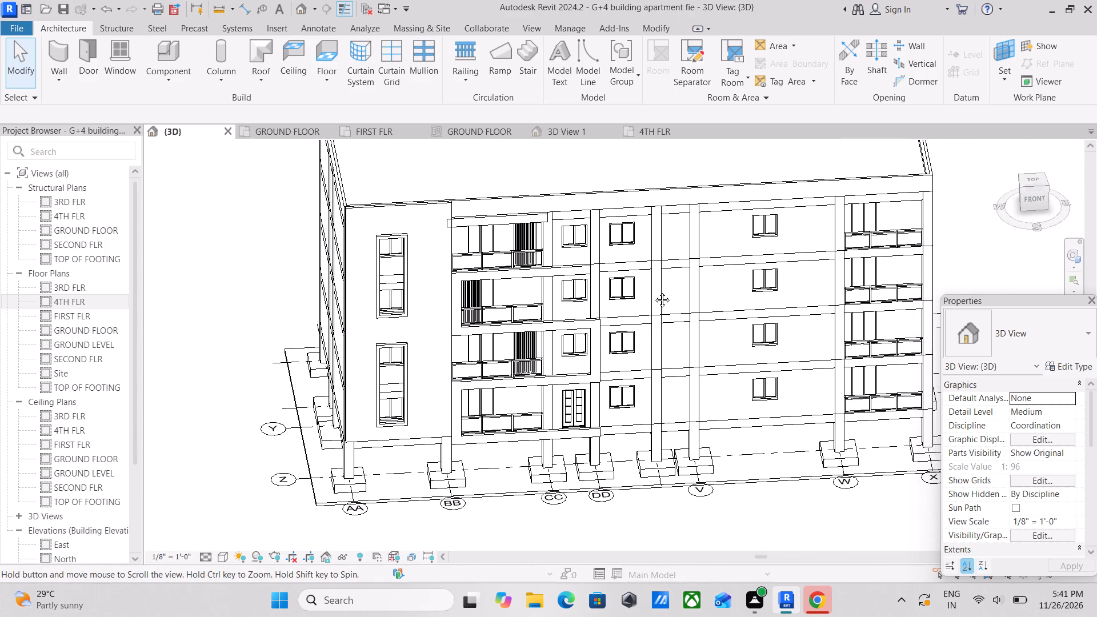
scroll(654, 291, up, 1)
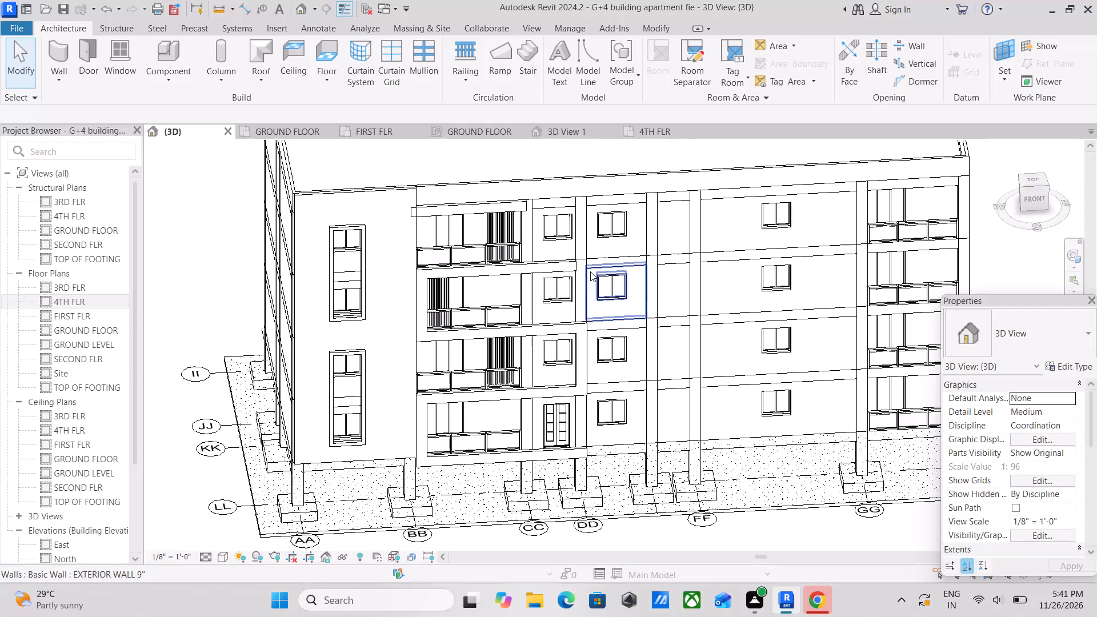
scroll(568, 271, up, 2)
middle_drag(560, 261, 571, 314)
scroll(571, 314, up, 2)
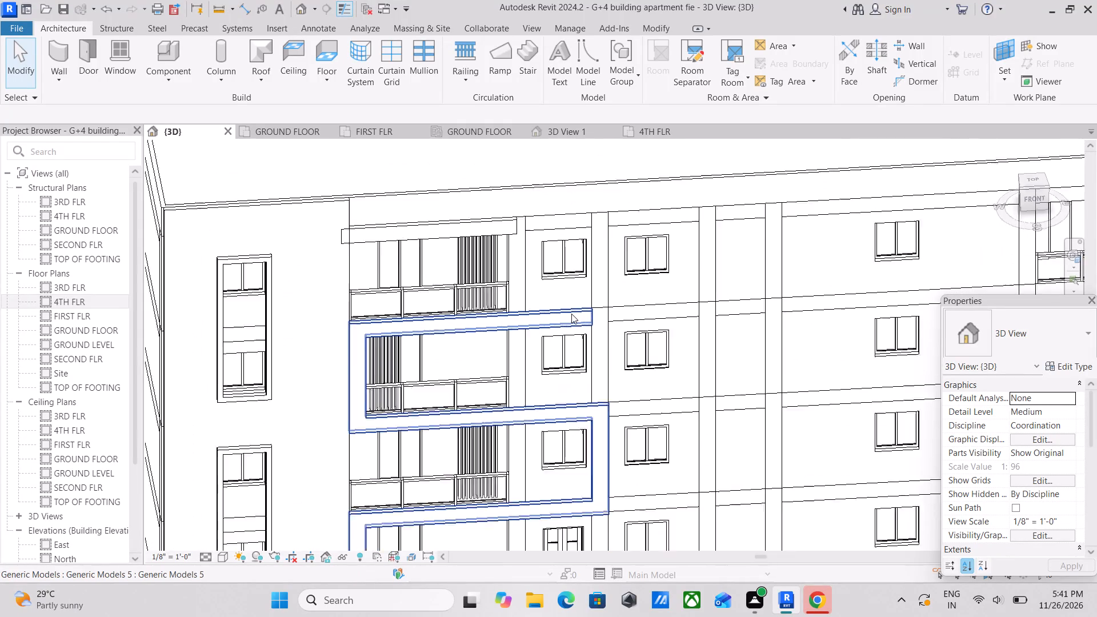
middle_drag(557, 261, 571, 320)
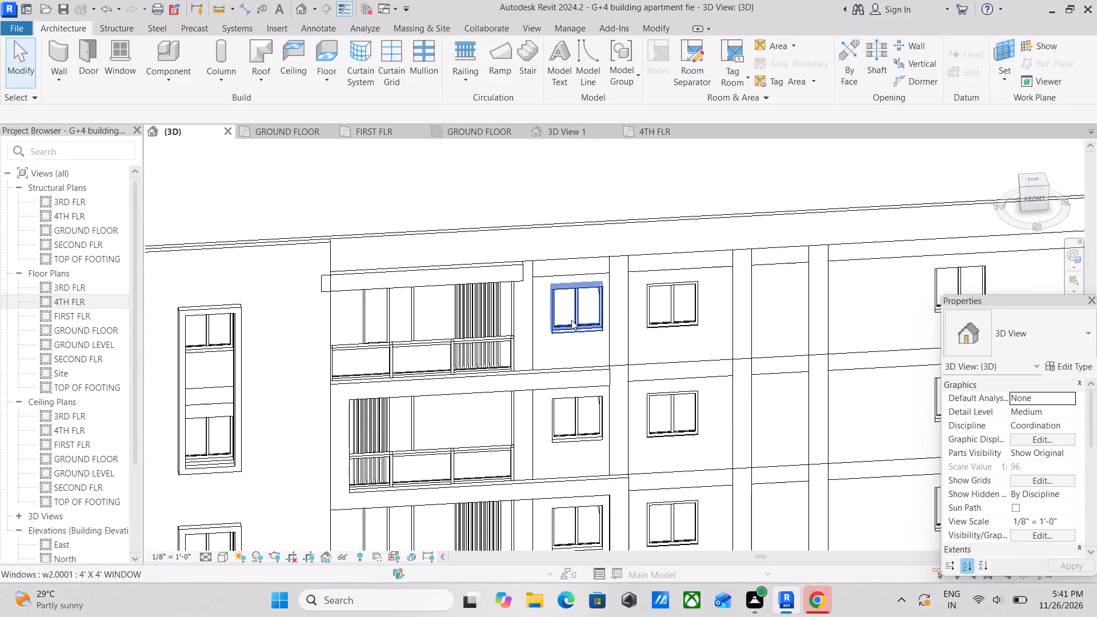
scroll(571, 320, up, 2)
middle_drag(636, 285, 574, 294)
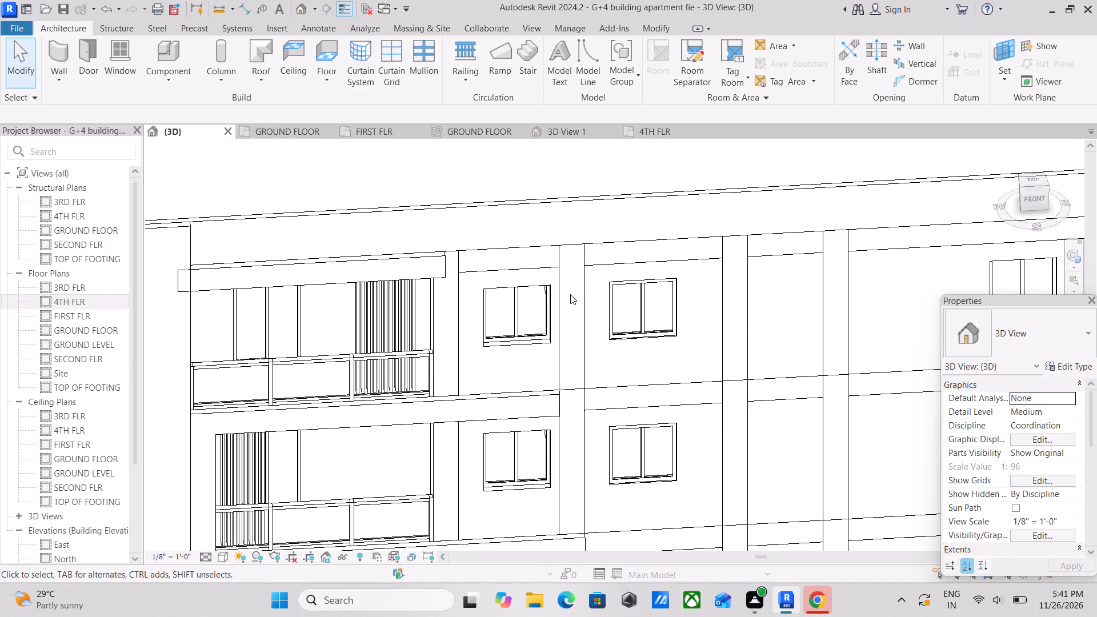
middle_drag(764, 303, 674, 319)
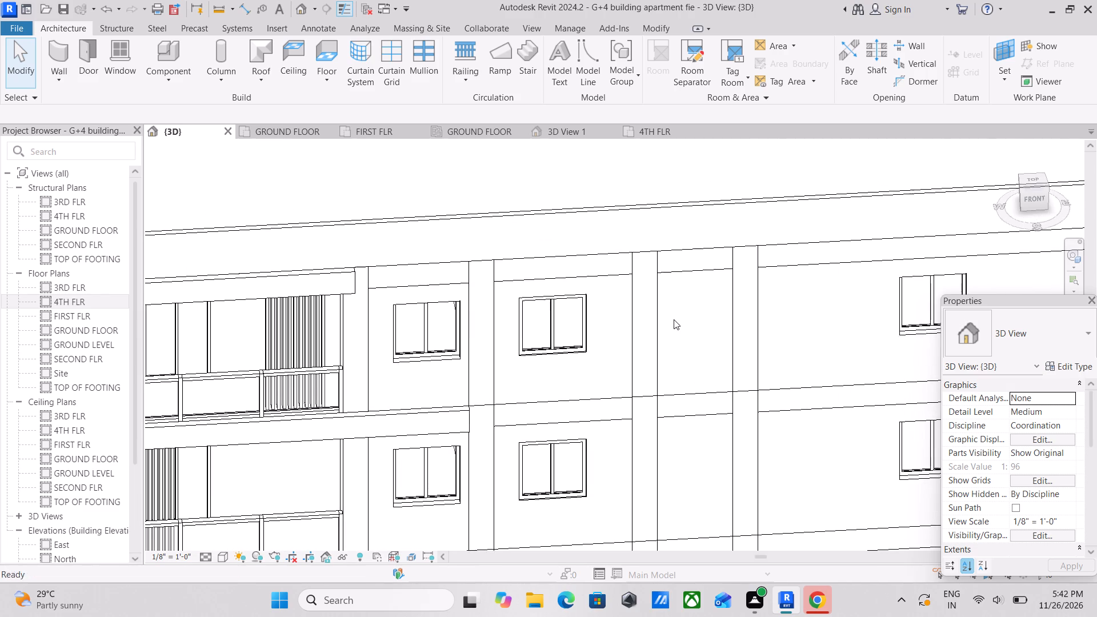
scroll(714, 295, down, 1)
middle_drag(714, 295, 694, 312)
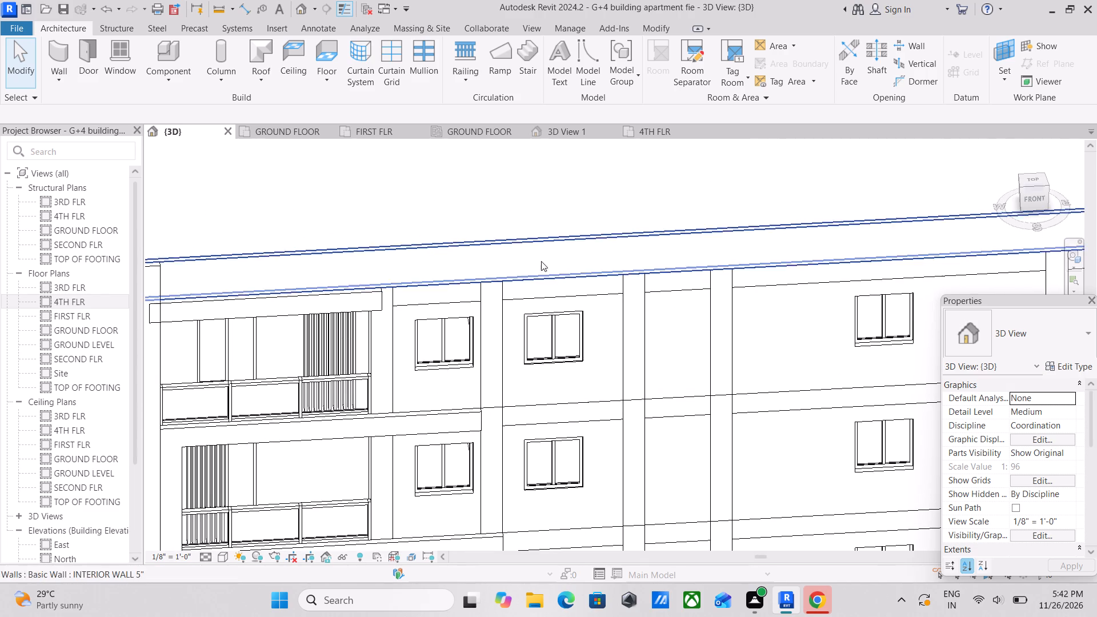
In the GROUND FLOOR plan, change the windowless exterior wall between the central columns to the Storefront curtain wall type.
click(291, 130)
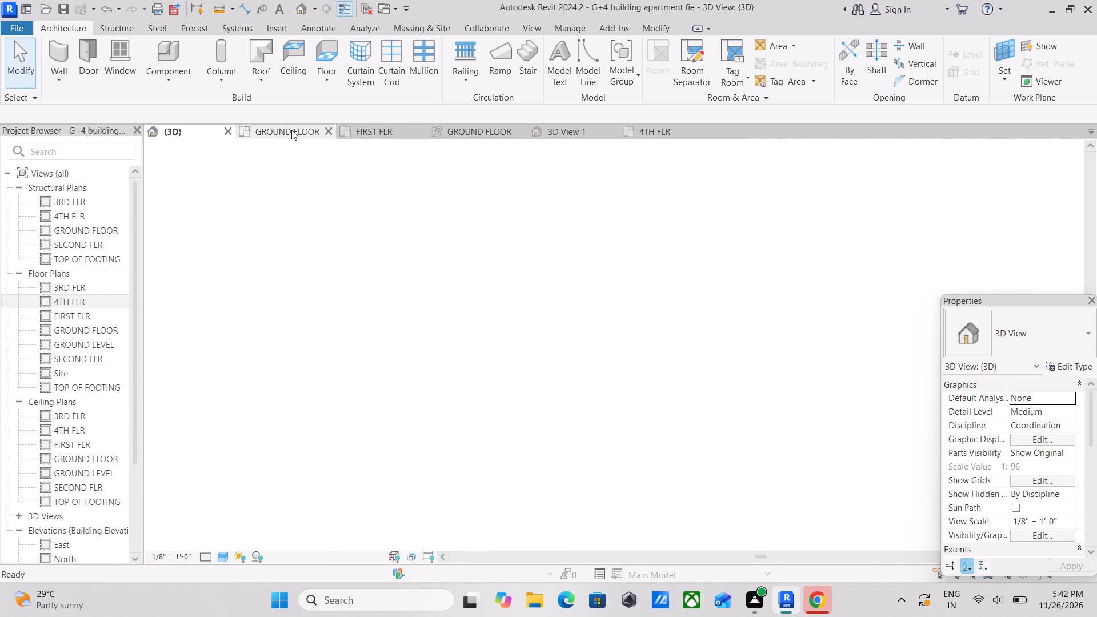
scroll(497, 234, down, 4)
scroll(552, 235, down, 2)
middle_drag(554, 236, 553, 209)
scroll(734, 468, up, 1)
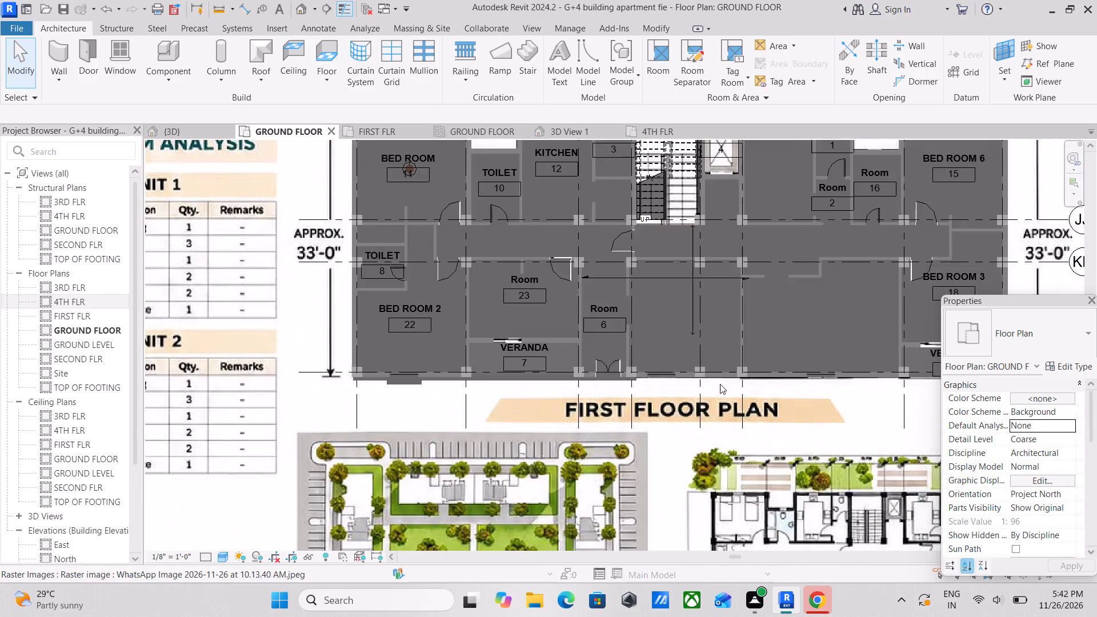
scroll(720, 384, up, 10)
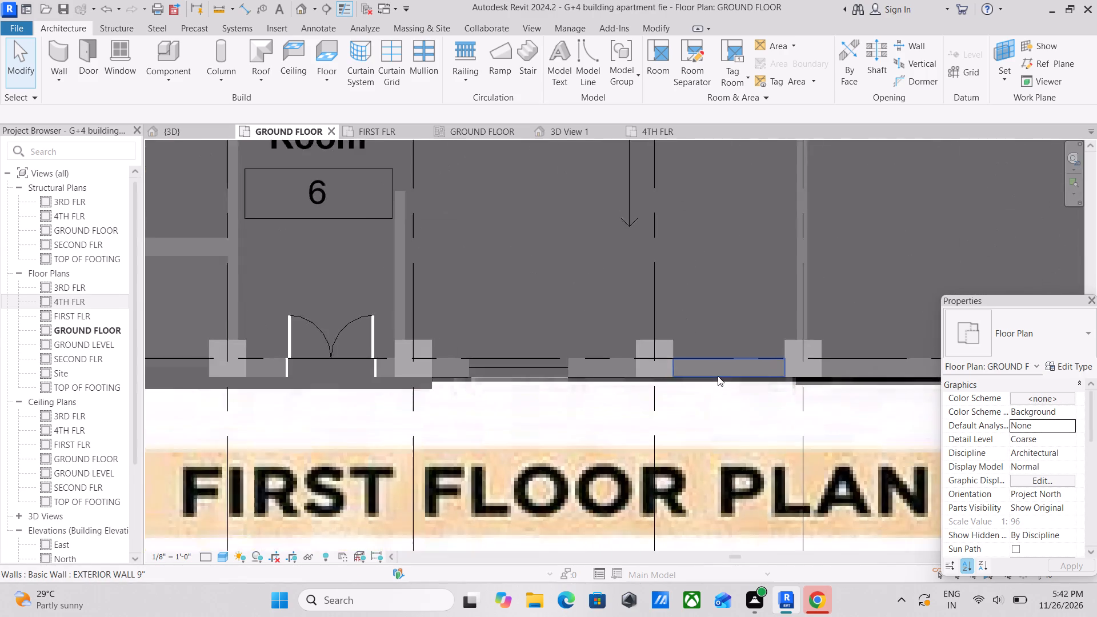
scroll(718, 376, up, 1)
middle_drag(718, 374, 678, 372)
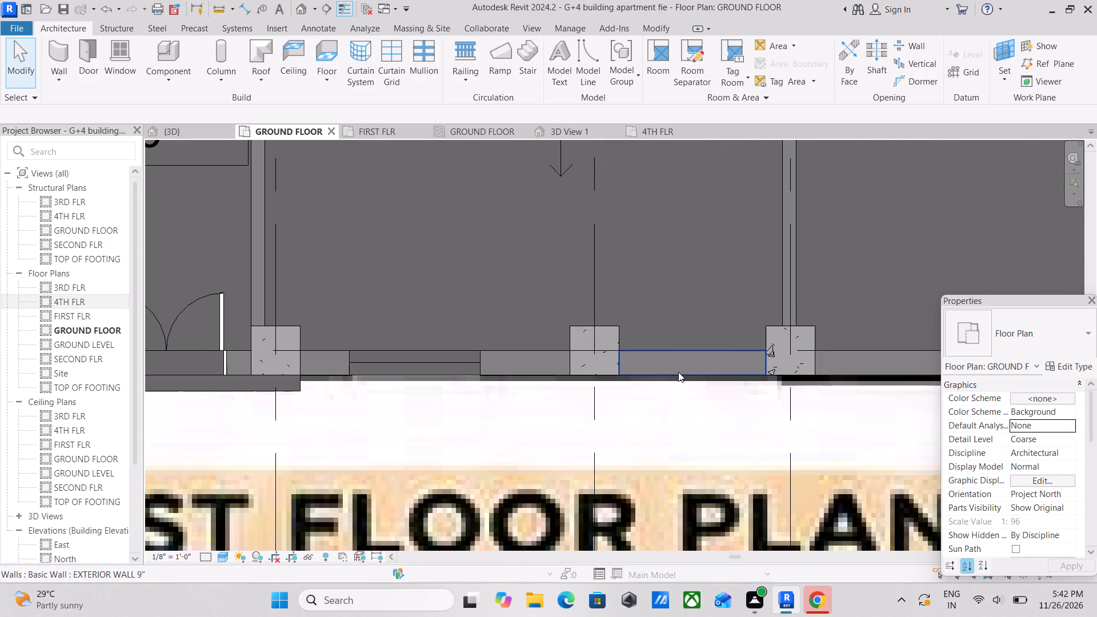
click(678, 372)
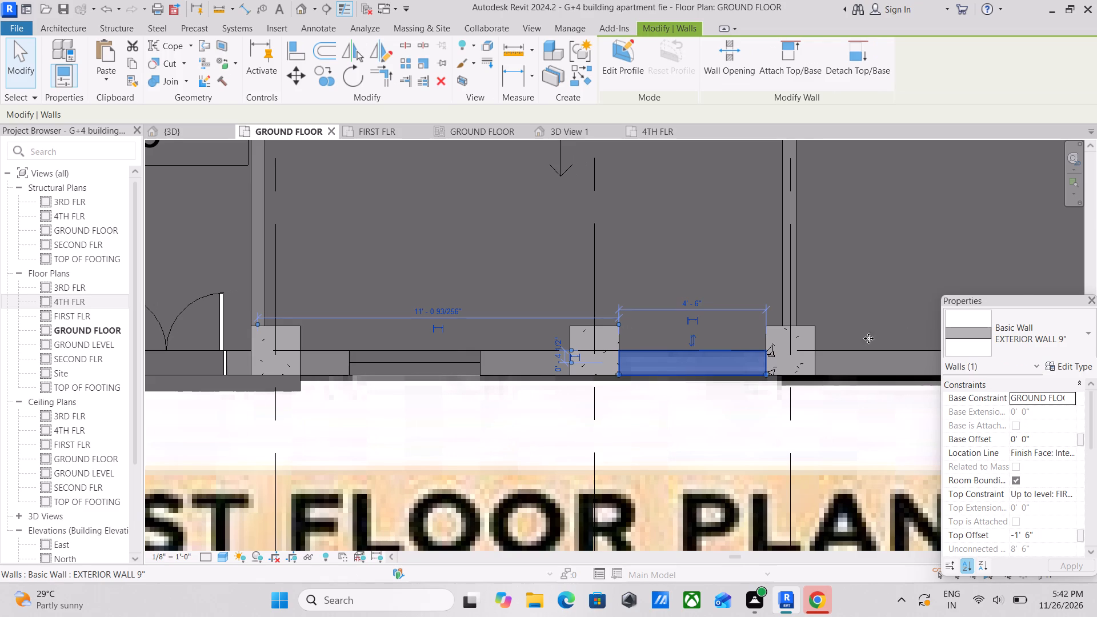
click(1070, 346)
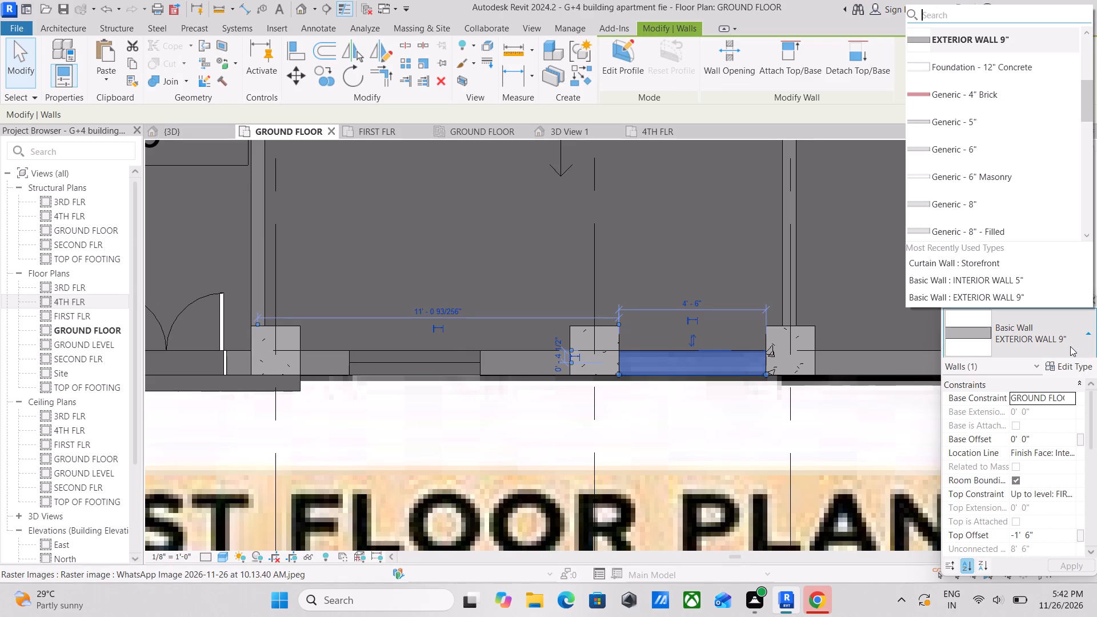
scroll(976, 125, down, 2)
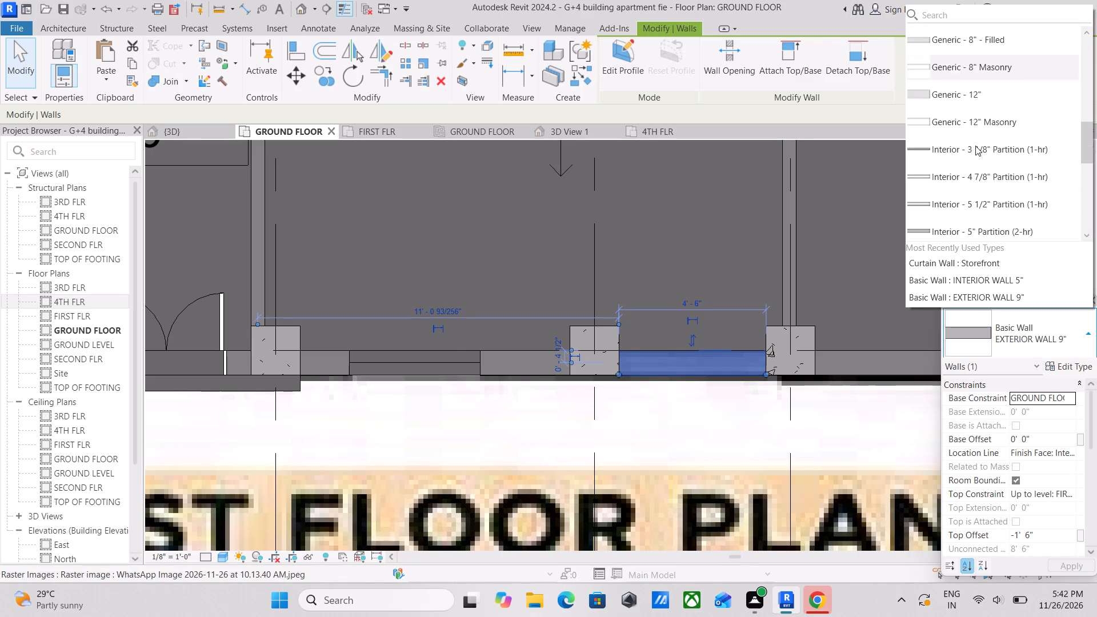
scroll(992, 235, down, 4)
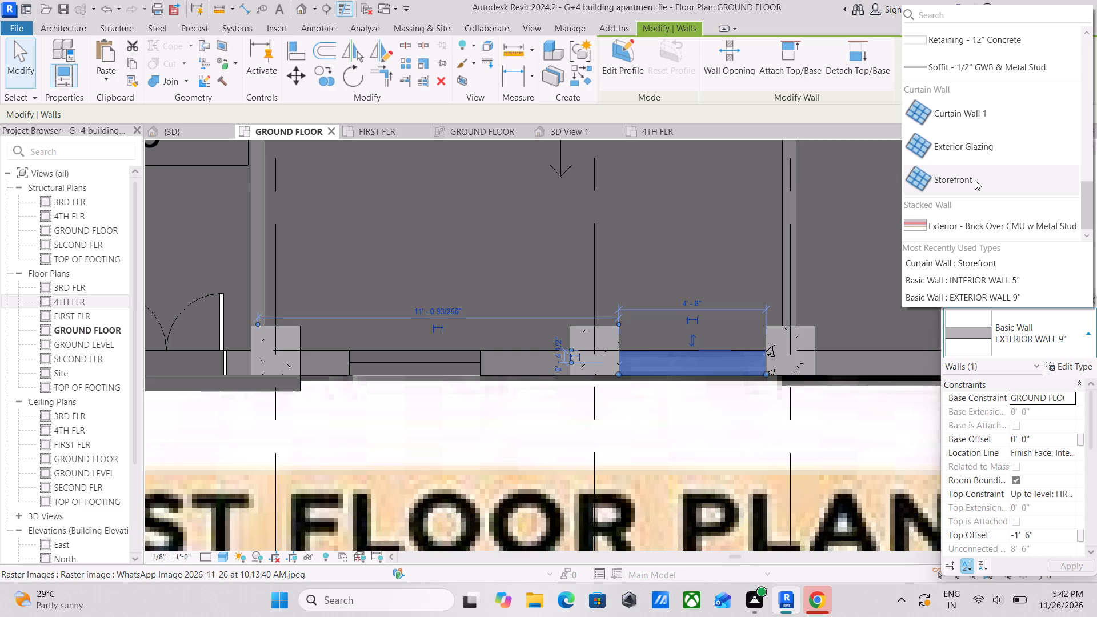
click(984, 182)
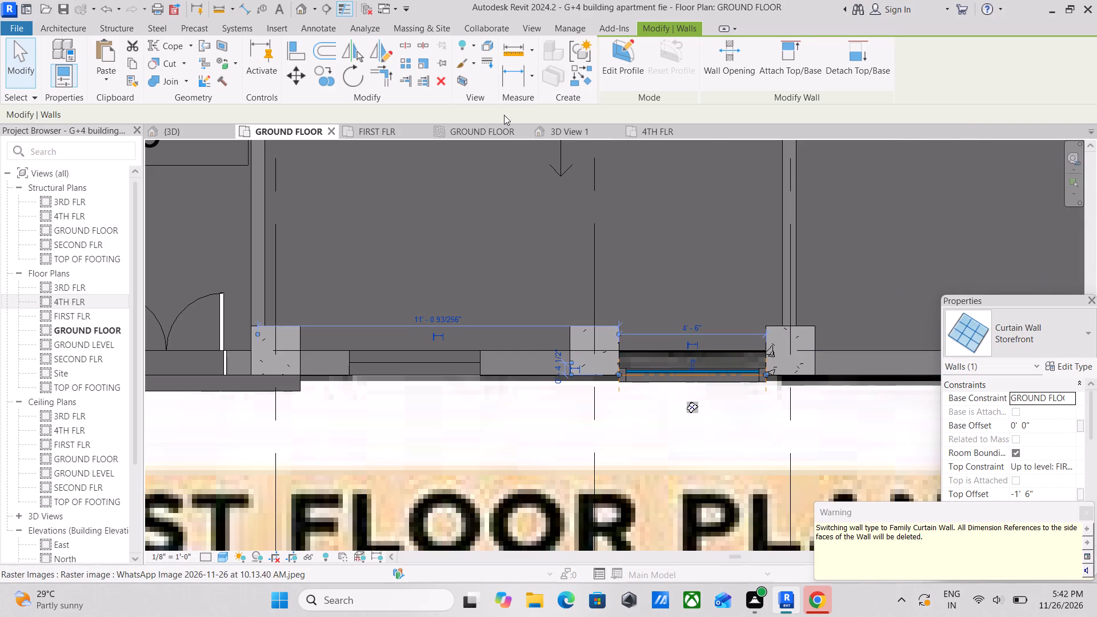
Find the ground-floor storefront panel in the 3D view and examine its frame up close, dismissing the save reminder without saving.
click(173, 127)
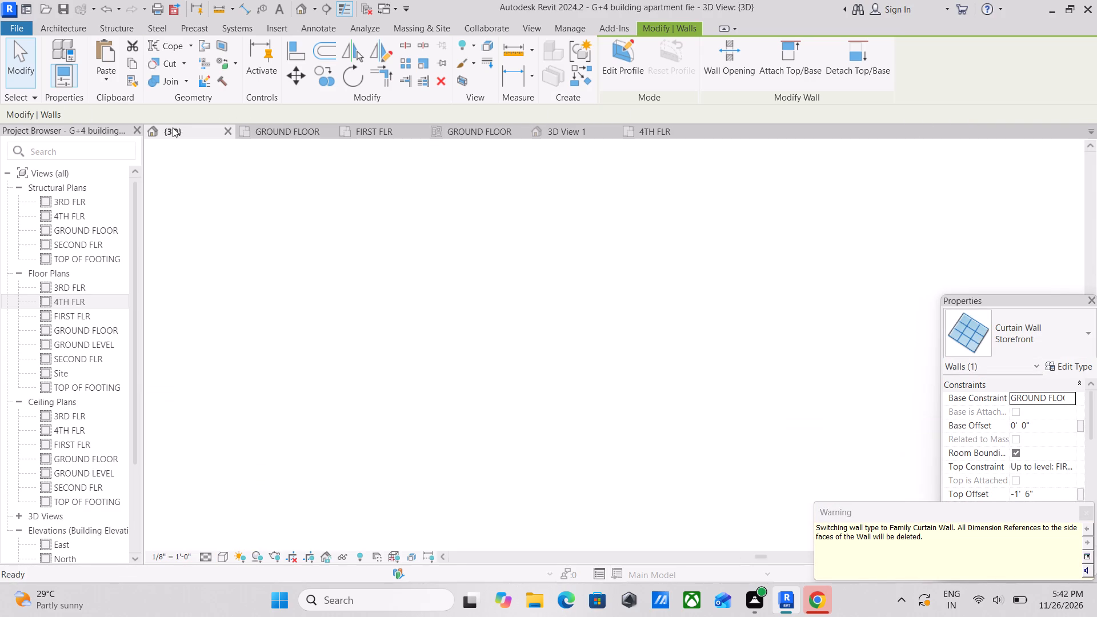
middle_drag(624, 308, 595, 211)
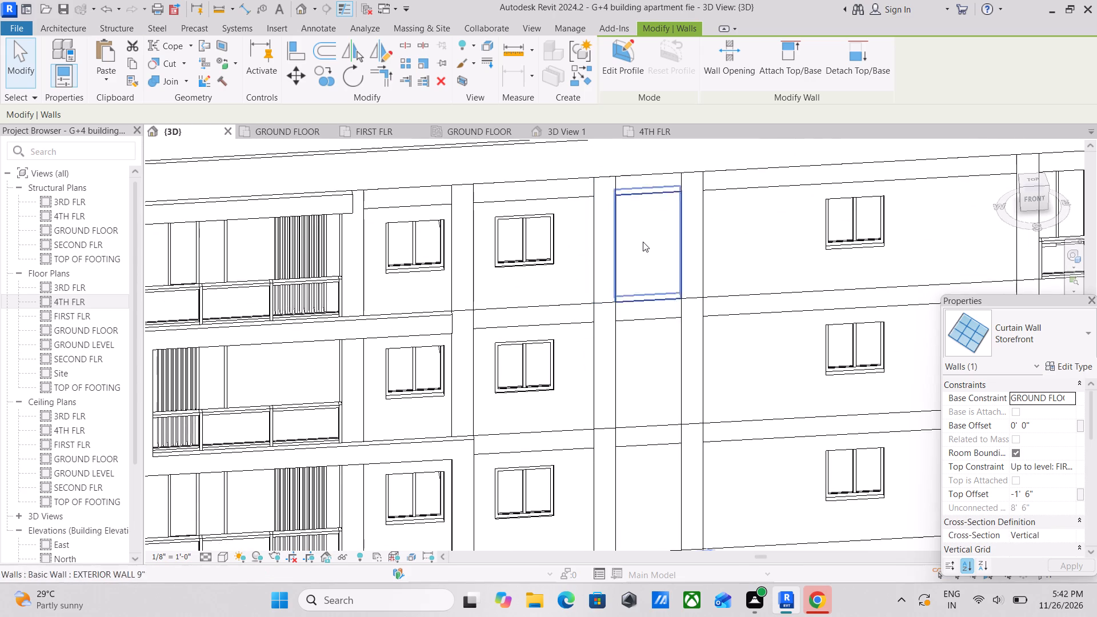
scroll(652, 238, down, 4)
scroll(654, 310, down, 1)
middle_drag(654, 310, 651, 262)
scroll(663, 367, up, 3)
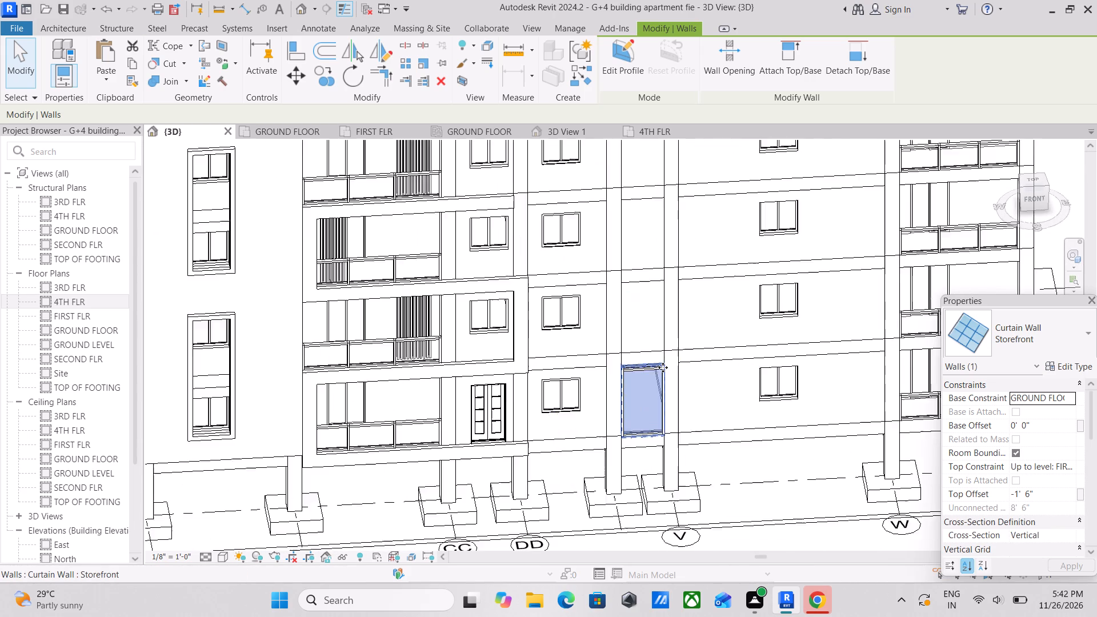
key(Escape)
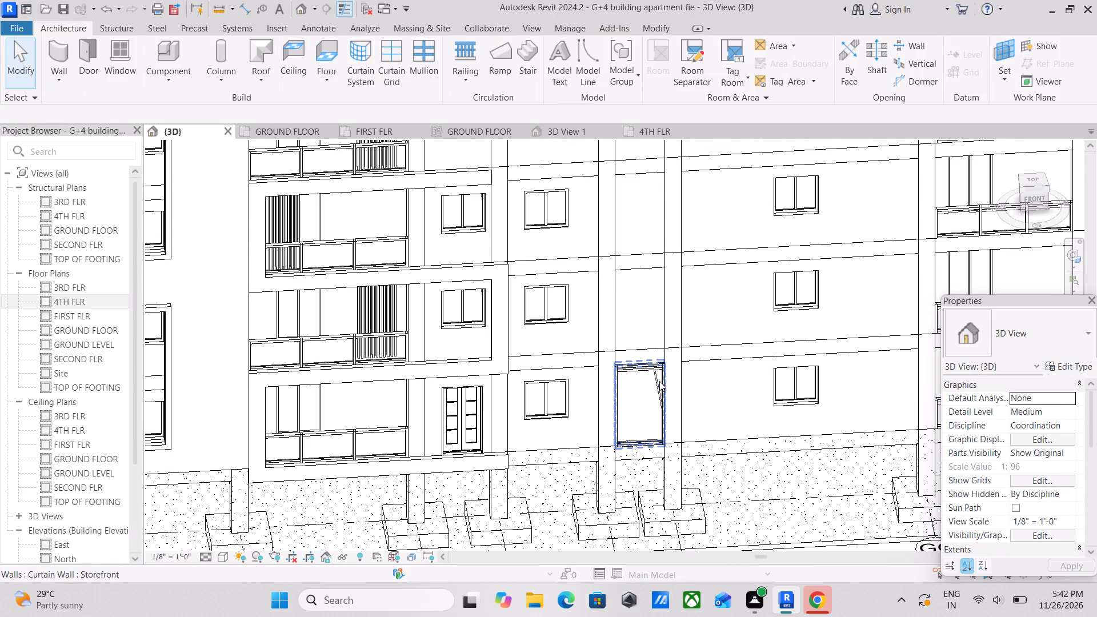
key(Escape)
scroll(659, 382, up, 8)
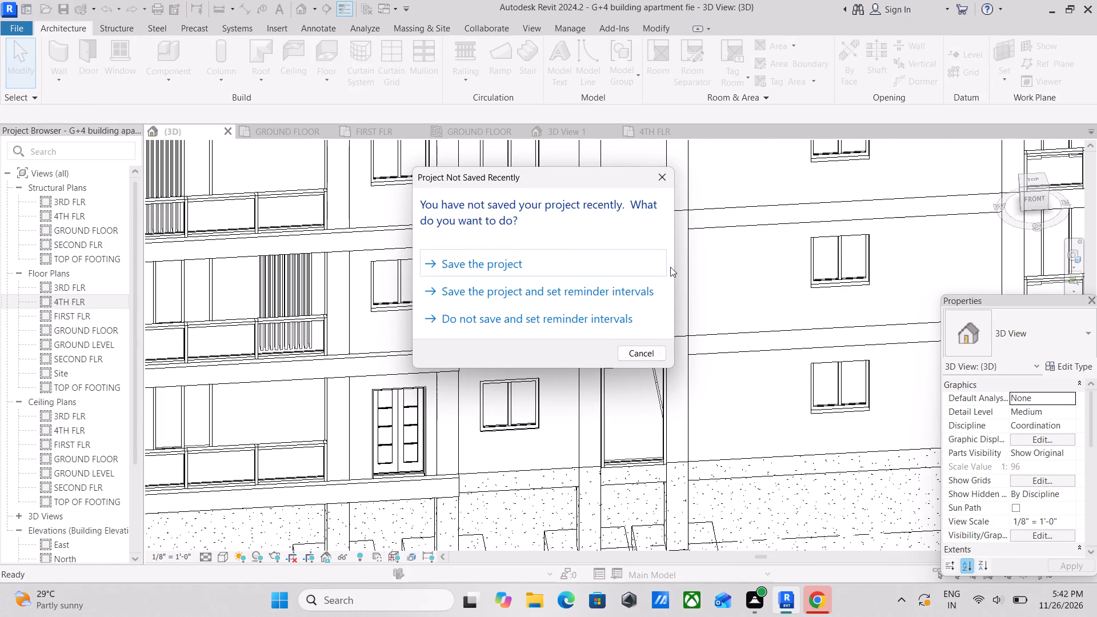
click(670, 174)
scroll(667, 392, up, 6)
scroll(584, 327, up, 3)
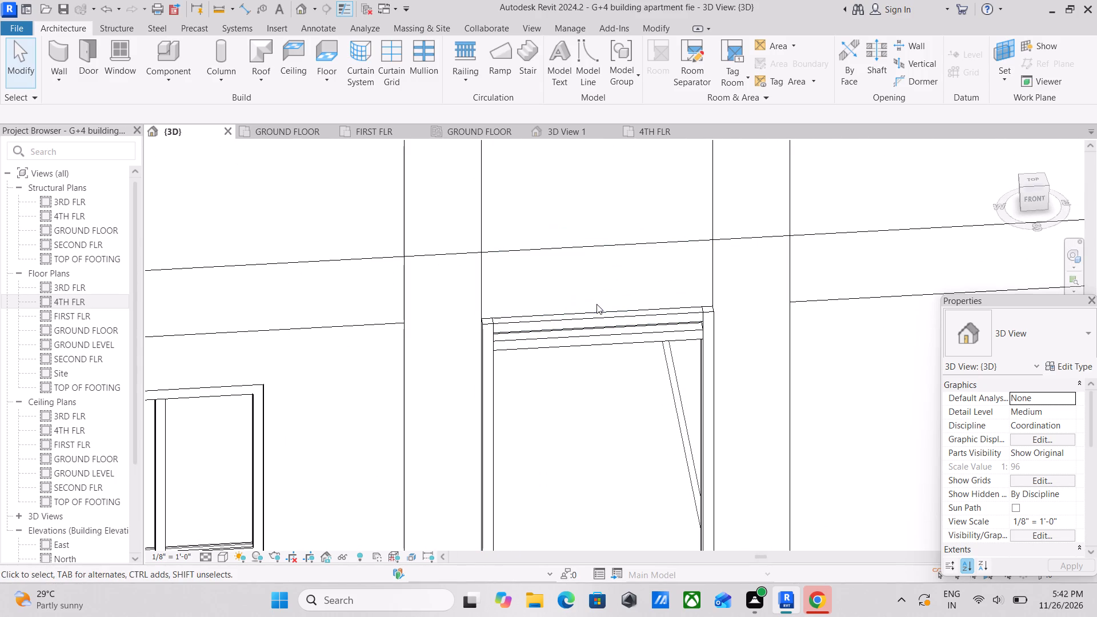
Select the ground-floor storefront panel and check its base and head against the adjoining columns and the beam above.
click(706, 314)
middle_drag(647, 380, 676, 284)
scroll(676, 284, down, 4)
middle_drag(671, 366, 668, 348)
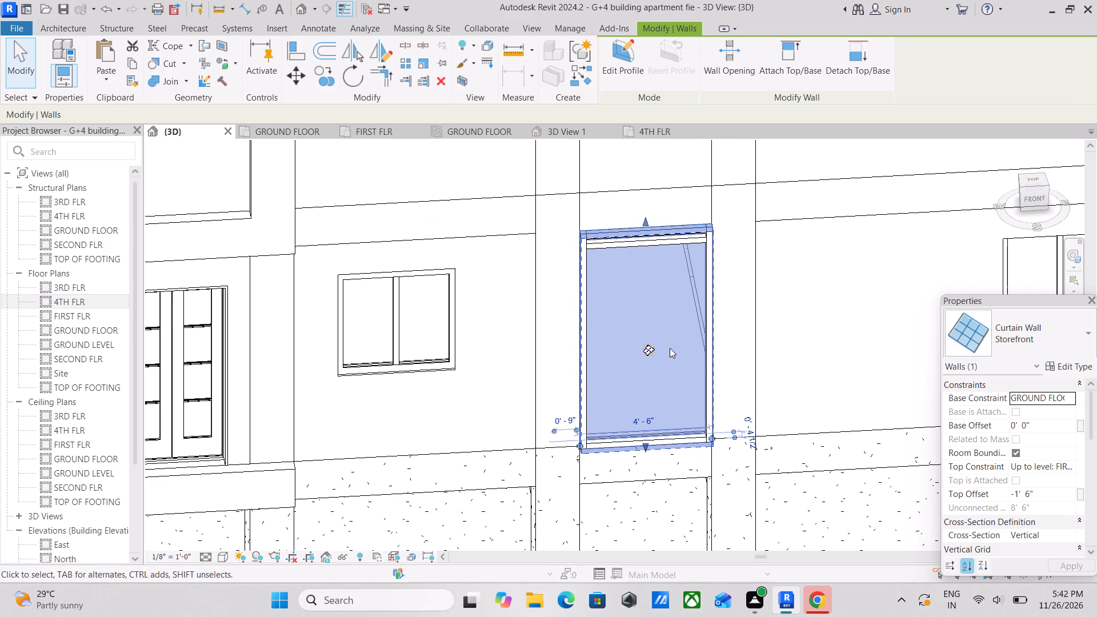
scroll(632, 380, up, 2)
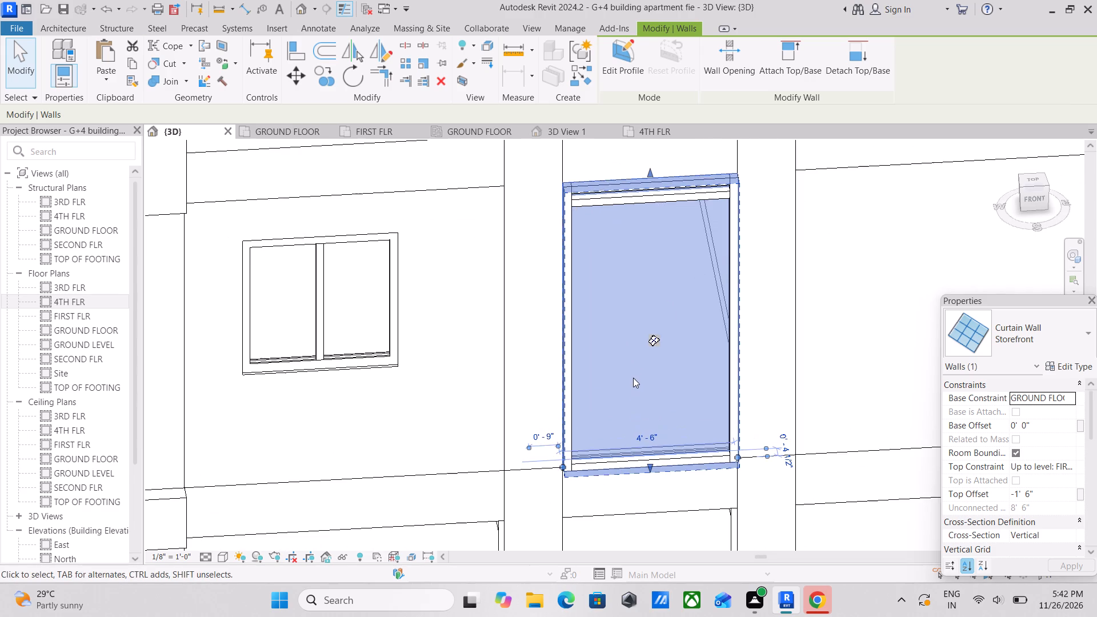
middle_drag(633, 378, 648, 470)
scroll(679, 356, down, 1)
middle_drag(679, 356, 675, 468)
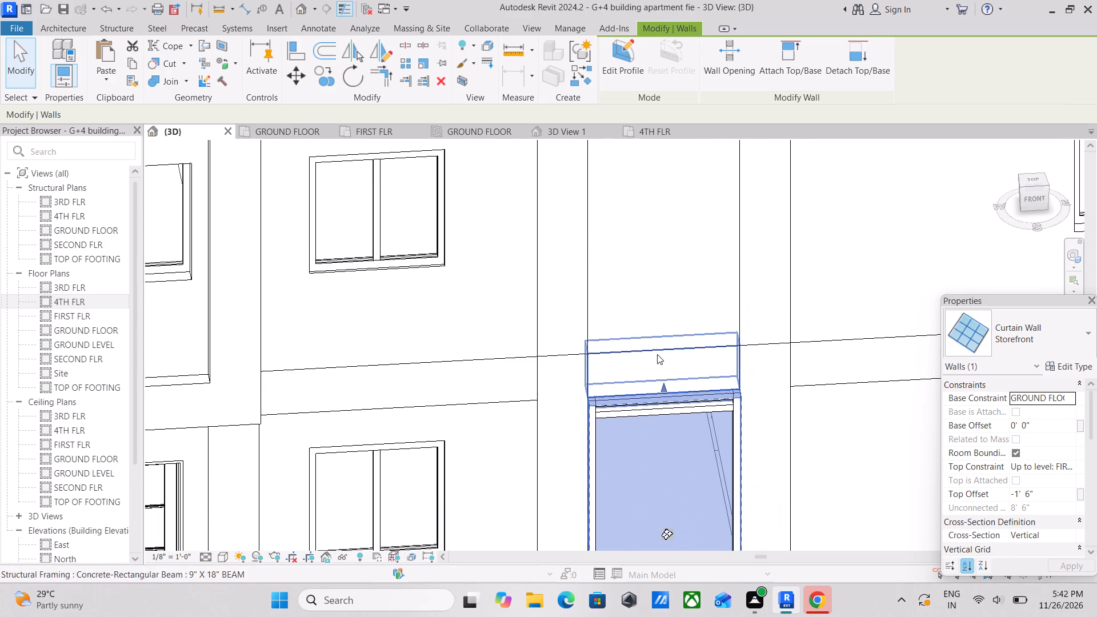
key(Escape)
Change the windowless FIRST FLR wall panel directly above the ground-floor storefront to the Storefront curtain wall type.
middle_drag(647, 340, 656, 382)
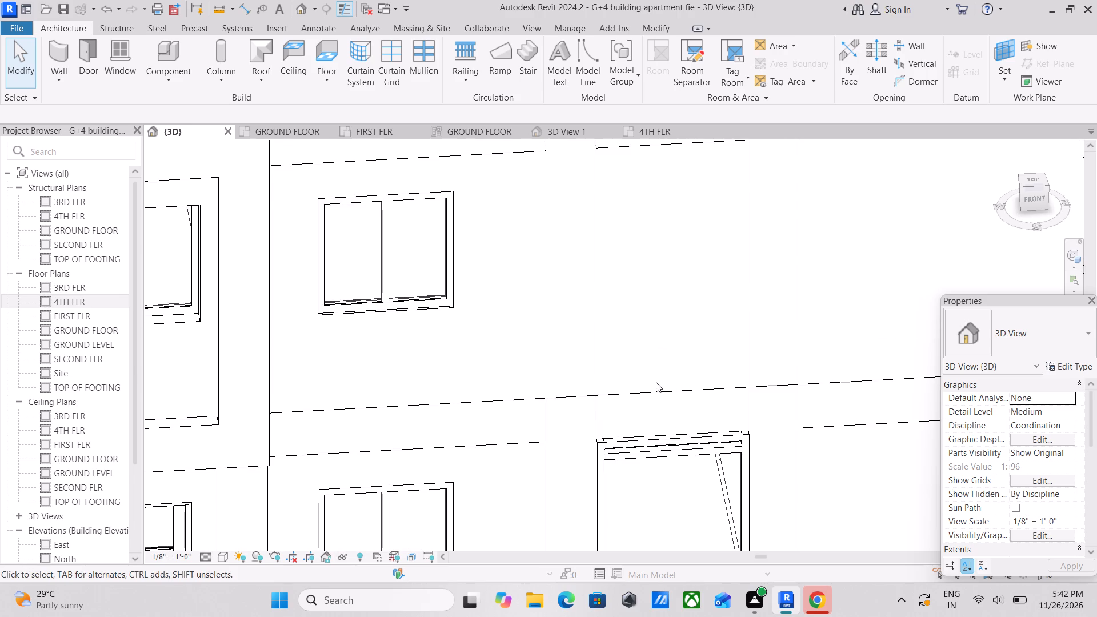
scroll(656, 382, down, 5)
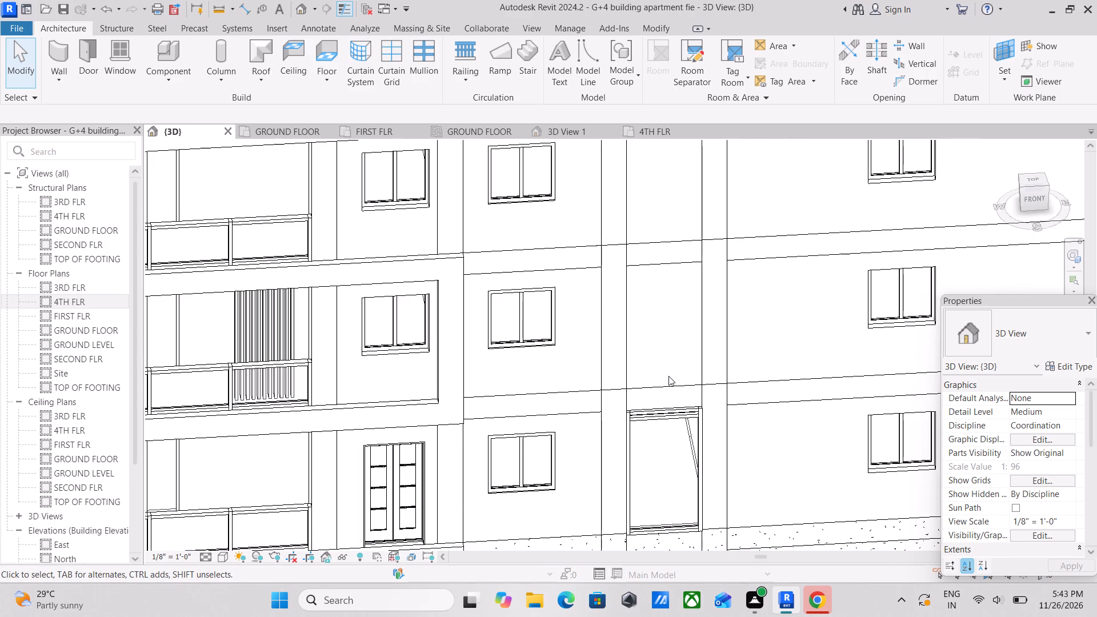
click(632, 270)
click(1049, 330)
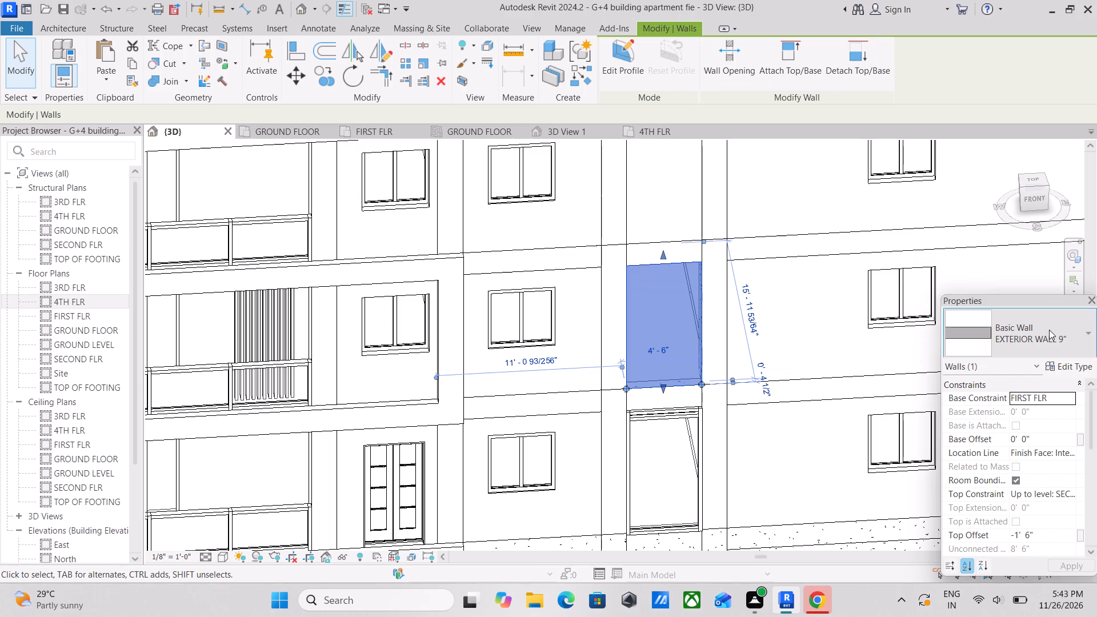
scroll(1020, 230, down, 4)
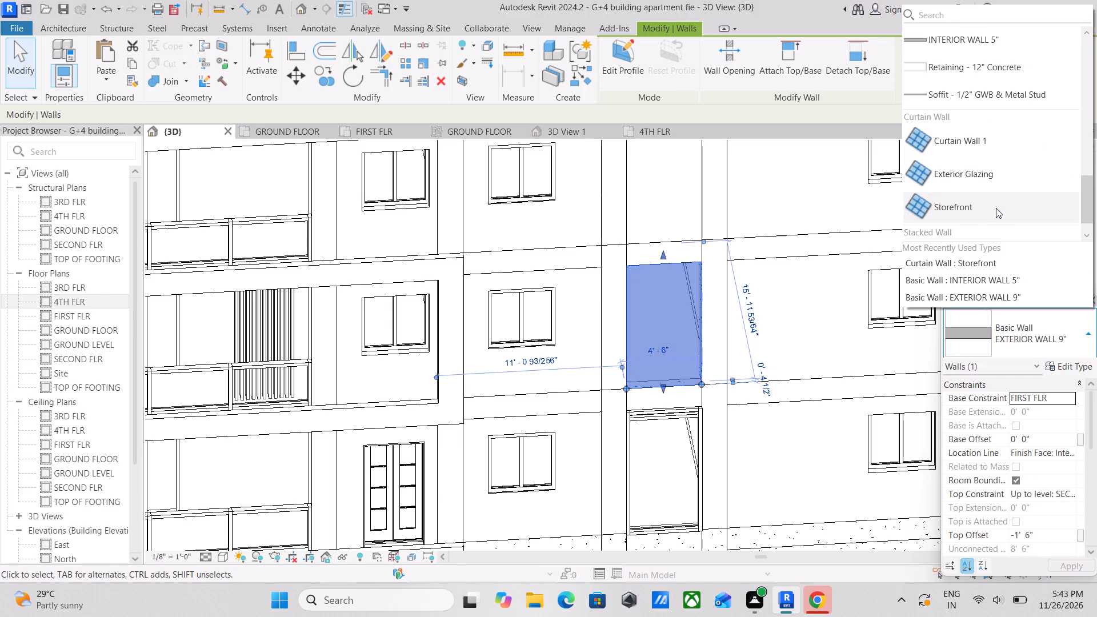
click(994, 206)
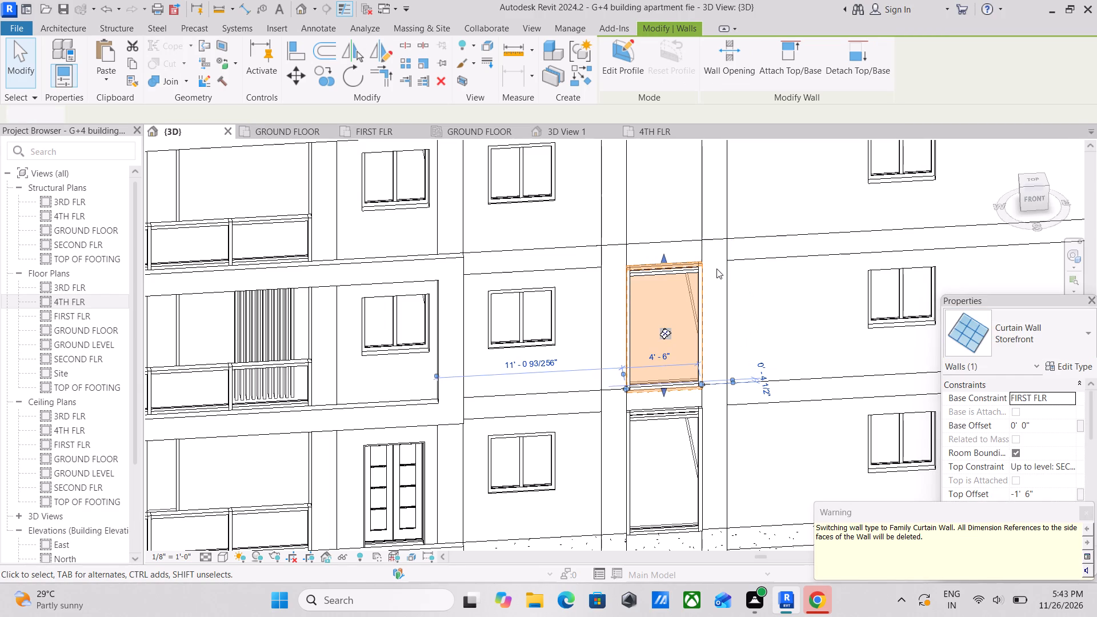
Lower the head of the first-floor storefront panel below the beam, to a top offset of about -2'-6".
middle_drag(716, 269, 738, 326)
scroll(695, 336, up, 1)
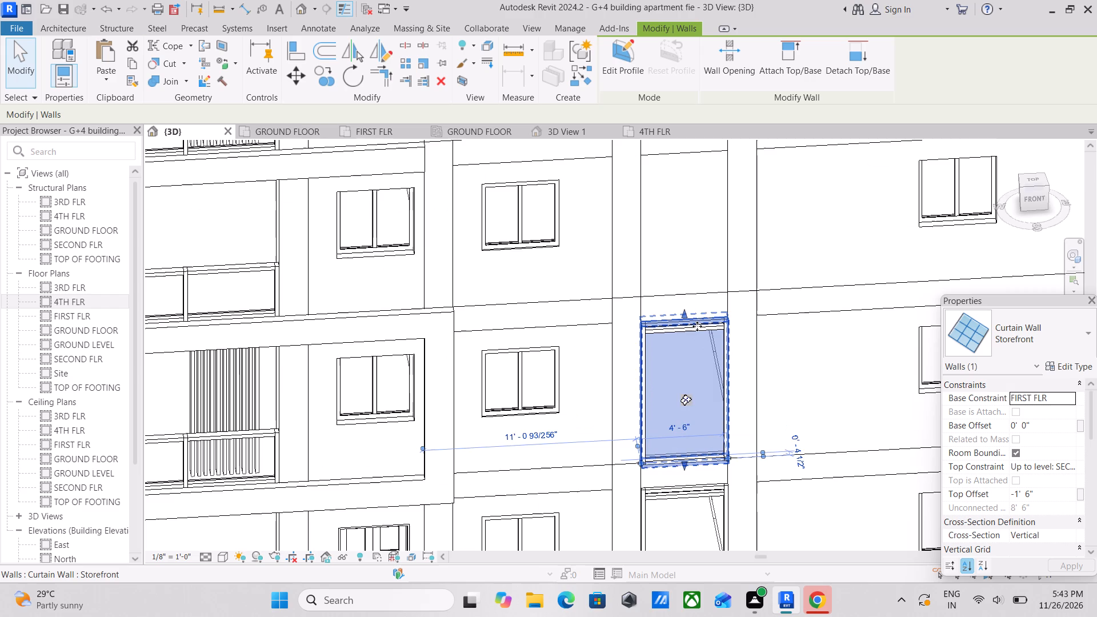
scroll(695, 326, up, 3)
drag(678, 310, 680, 327)
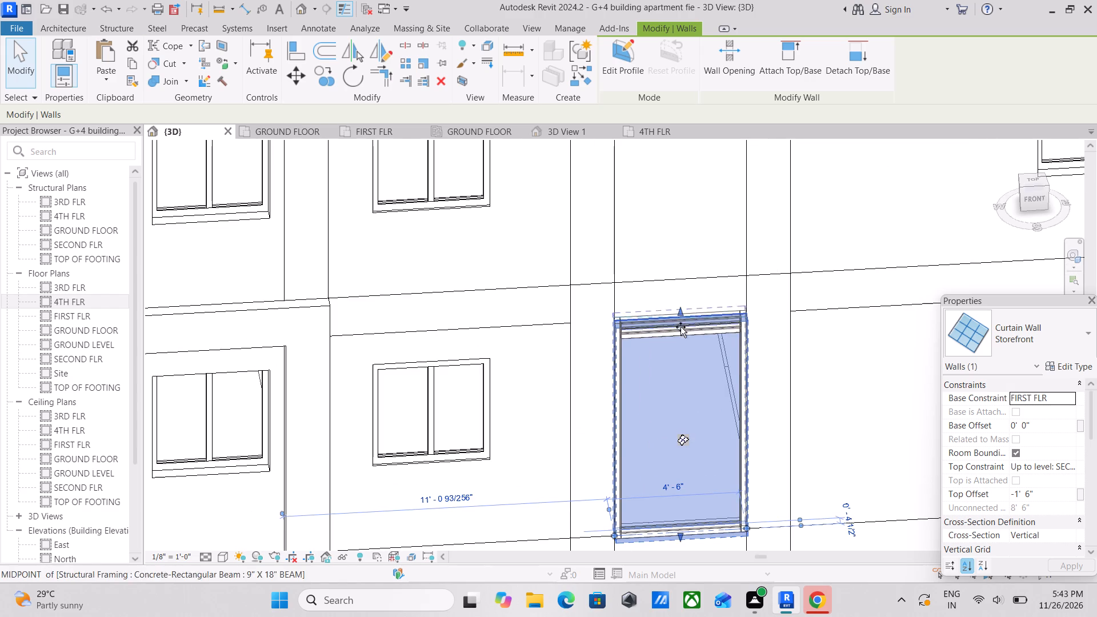
drag(680, 327, 680, 342)
scroll(680, 342, down, 1)
middle_drag(680, 342, 678, 335)
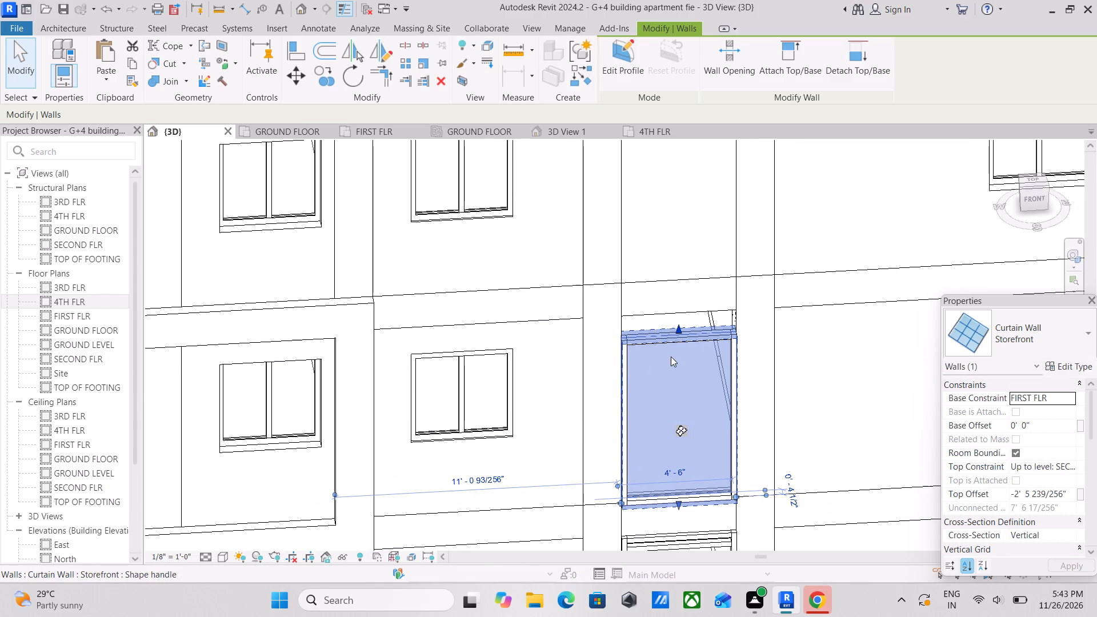
Raise the bottom edge of the first-floor storefront panel to a base offset of about 3 1/2".
scroll(691, 483, up, 1)
middle_drag(693, 494, 700, 414)
scroll(700, 416, up, 3)
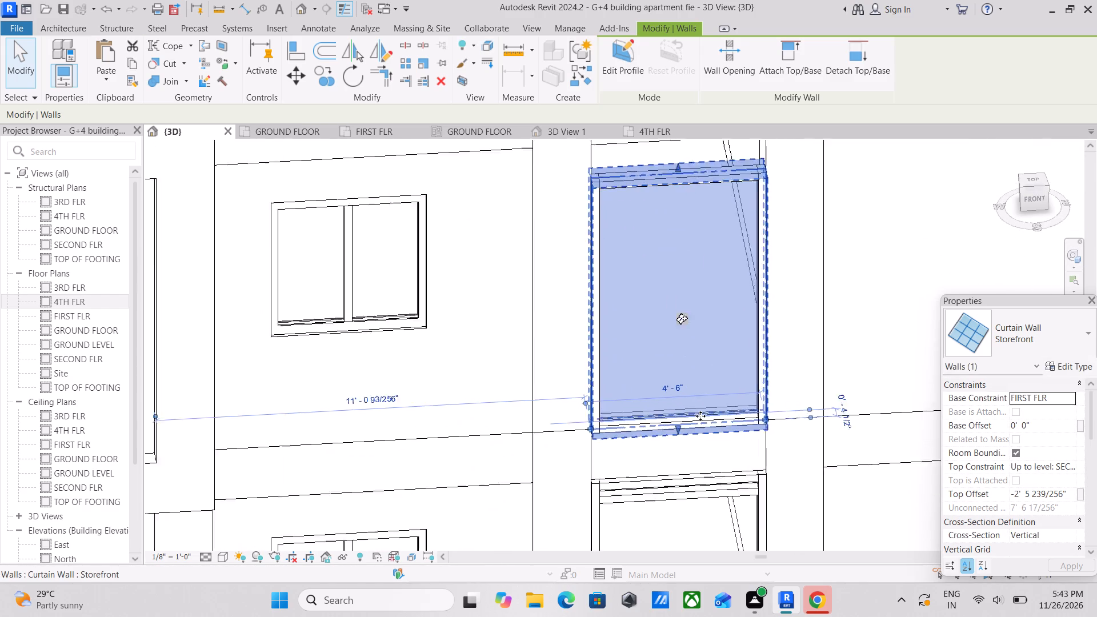
scroll(700, 417, up, 3)
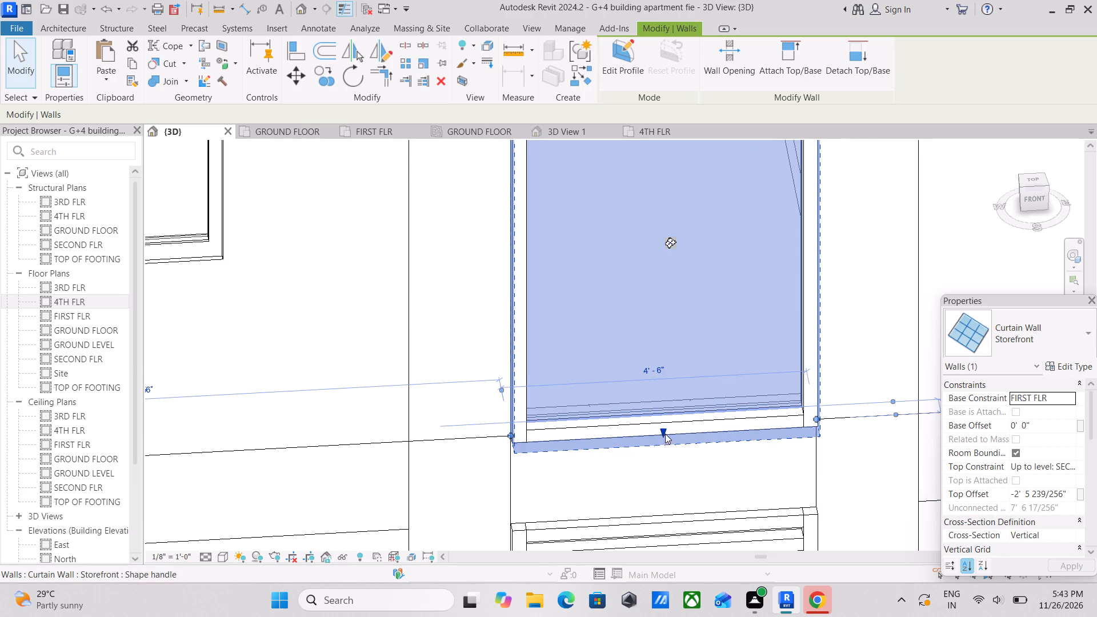
drag(665, 431, 664, 411)
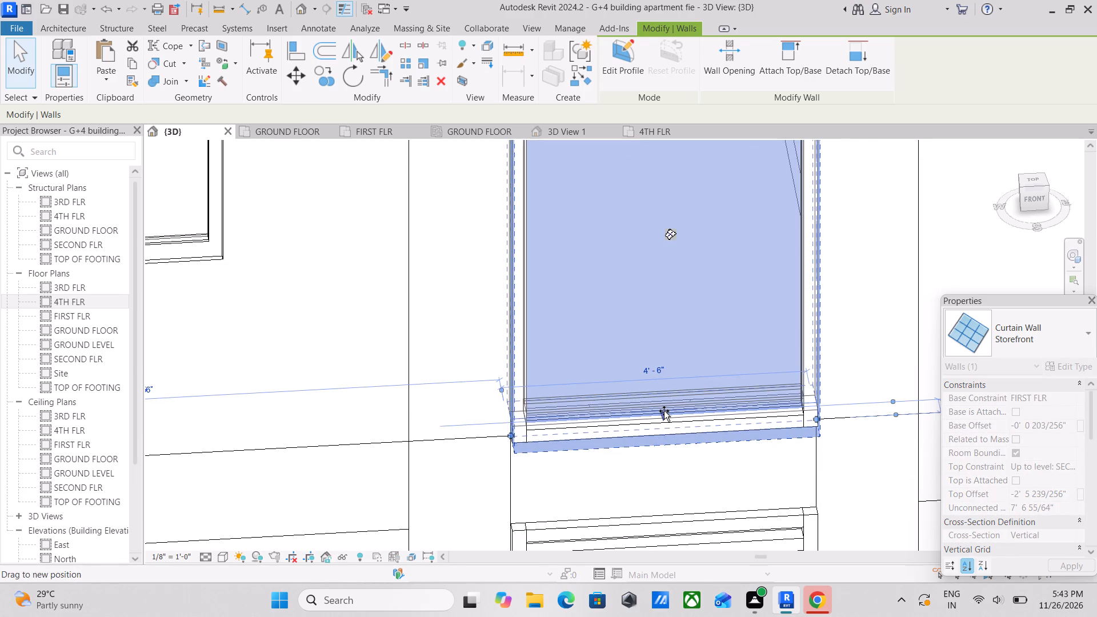
drag(664, 411, 668, 411)
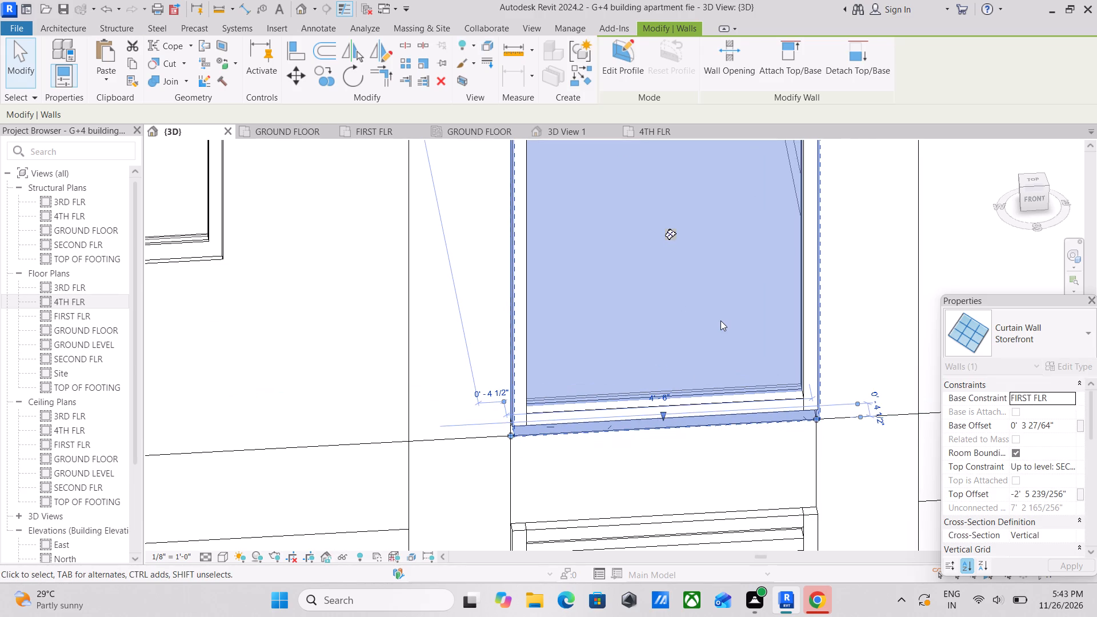
scroll(720, 320, down, 2)
key(Escape)
Compare the ground- and first-floor storefront panels with each other and with the surrounding window and balcony bays.
scroll(727, 322, down, 4)
middle_drag(729, 323, 729, 340)
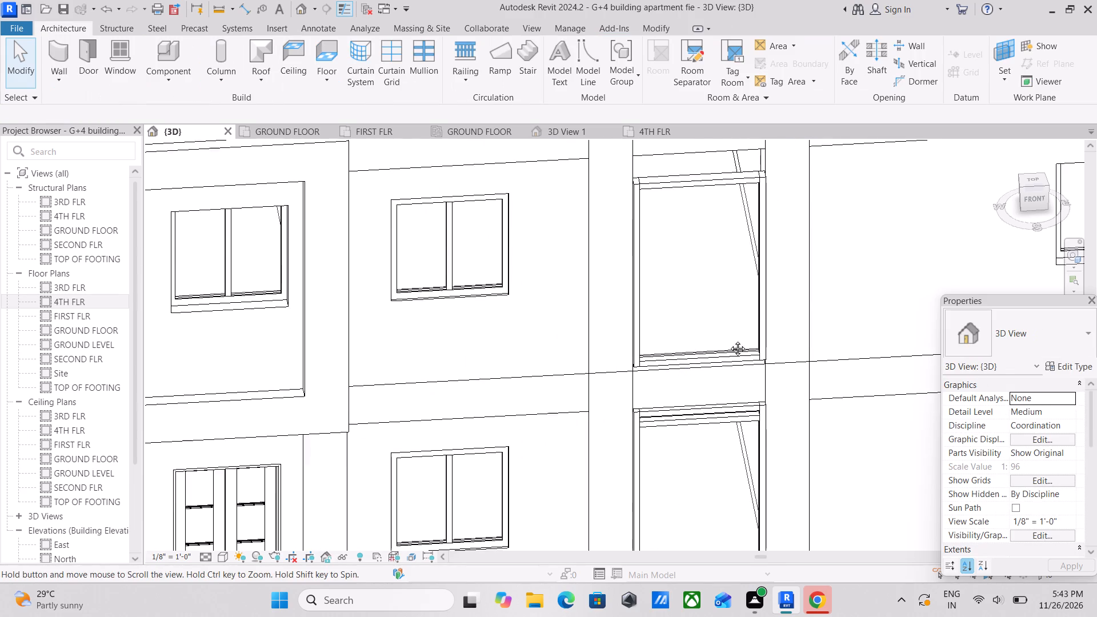
middle_drag(729, 340, 731, 366)
scroll(731, 366, down, 8)
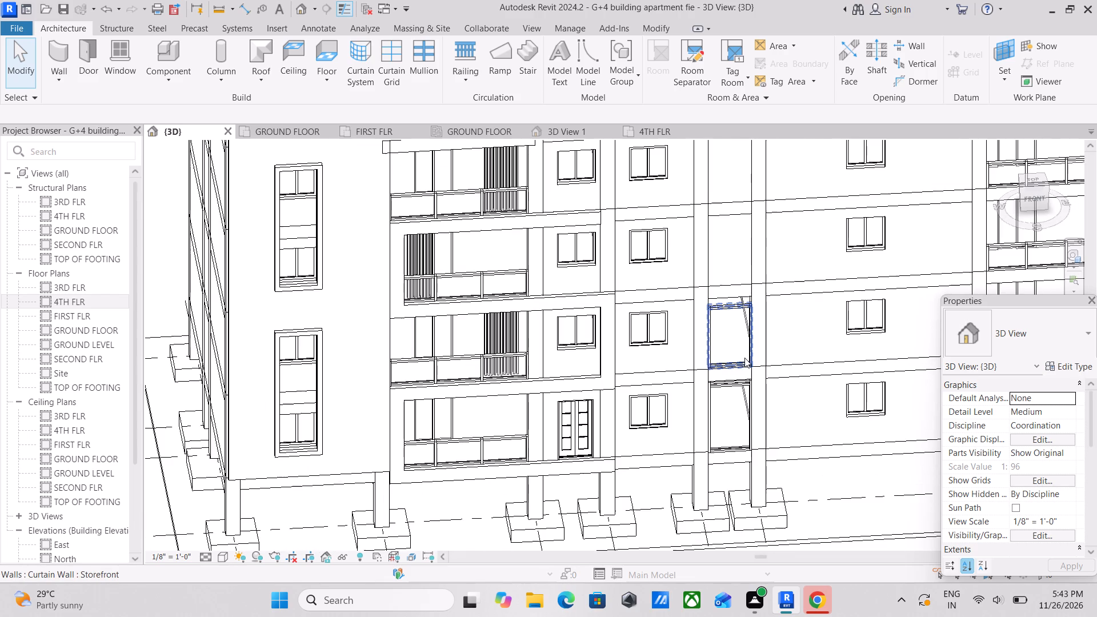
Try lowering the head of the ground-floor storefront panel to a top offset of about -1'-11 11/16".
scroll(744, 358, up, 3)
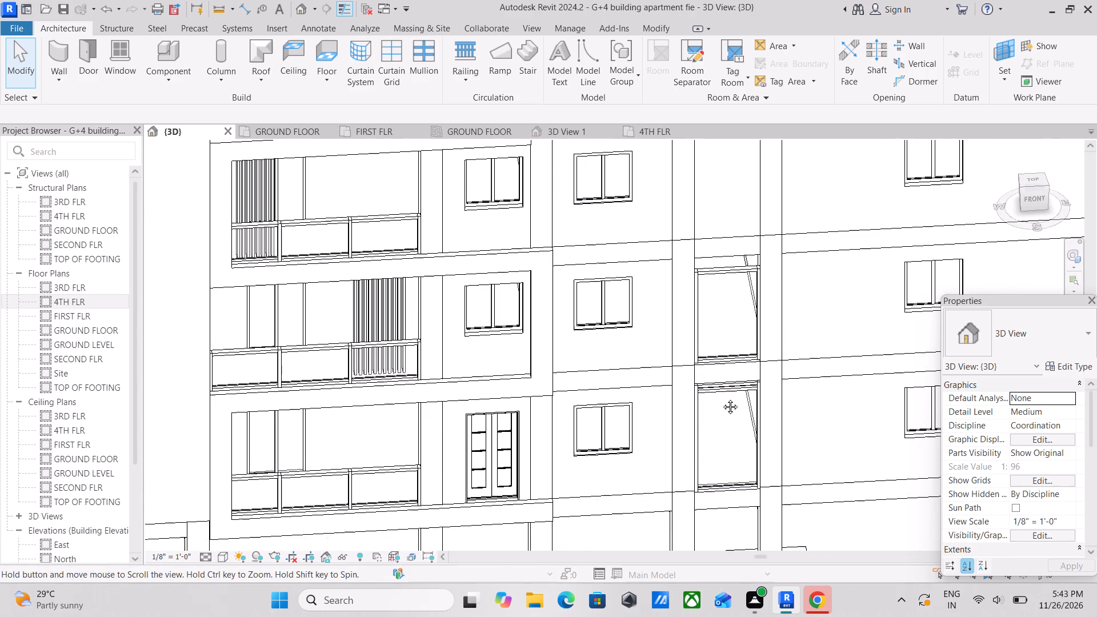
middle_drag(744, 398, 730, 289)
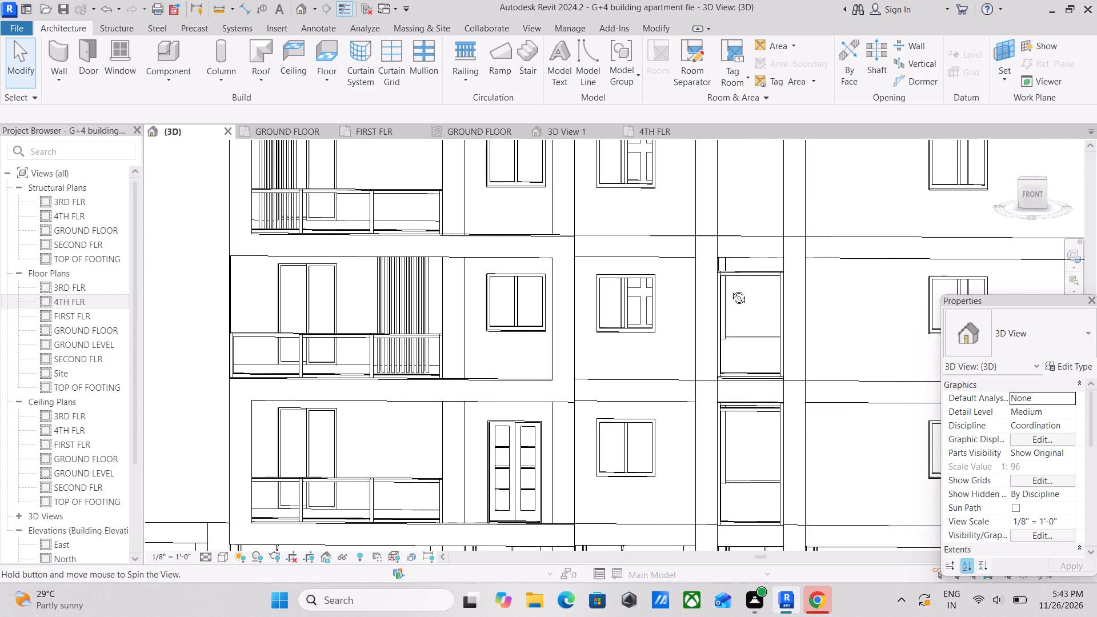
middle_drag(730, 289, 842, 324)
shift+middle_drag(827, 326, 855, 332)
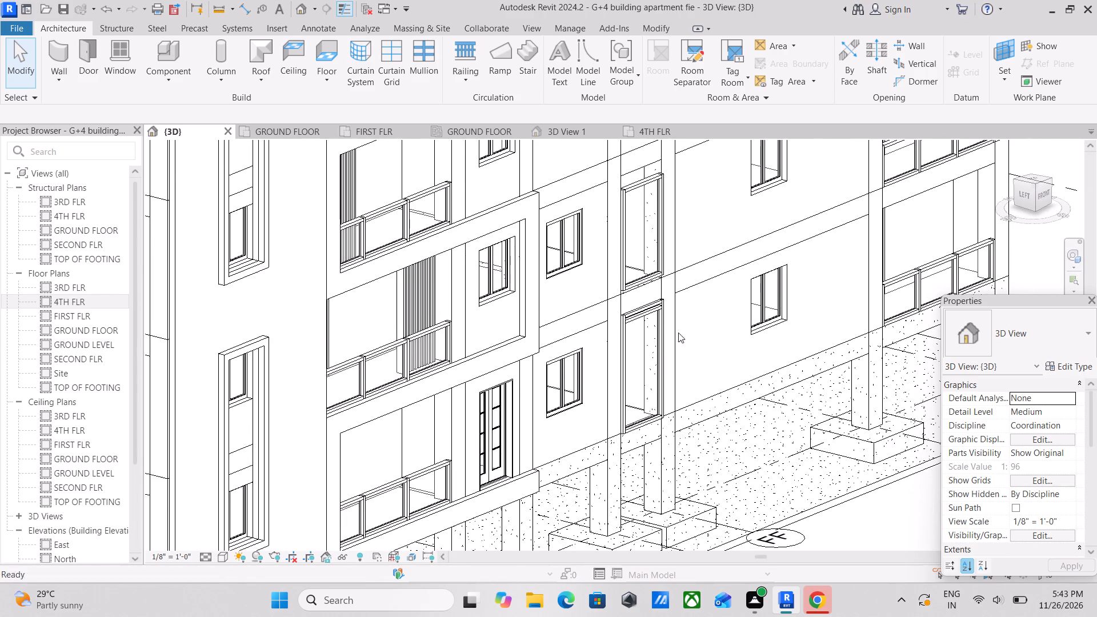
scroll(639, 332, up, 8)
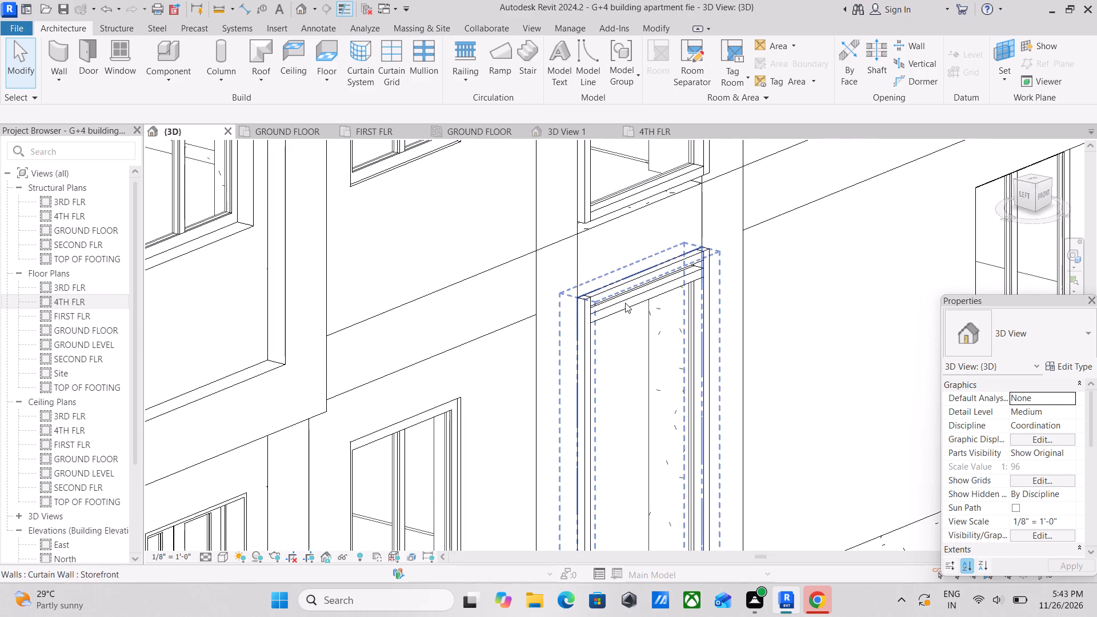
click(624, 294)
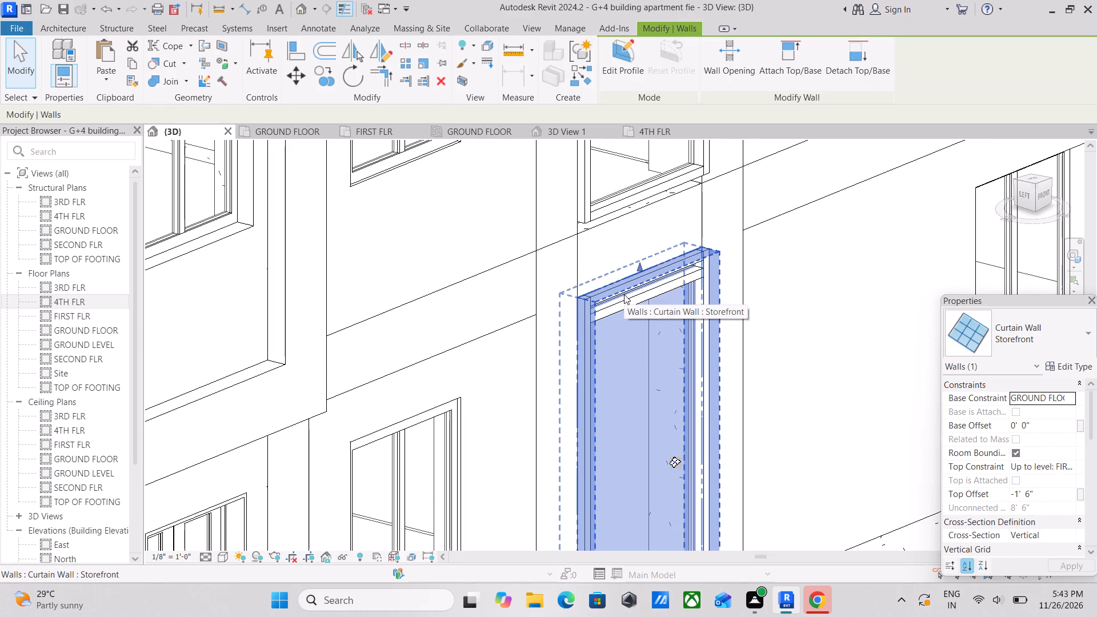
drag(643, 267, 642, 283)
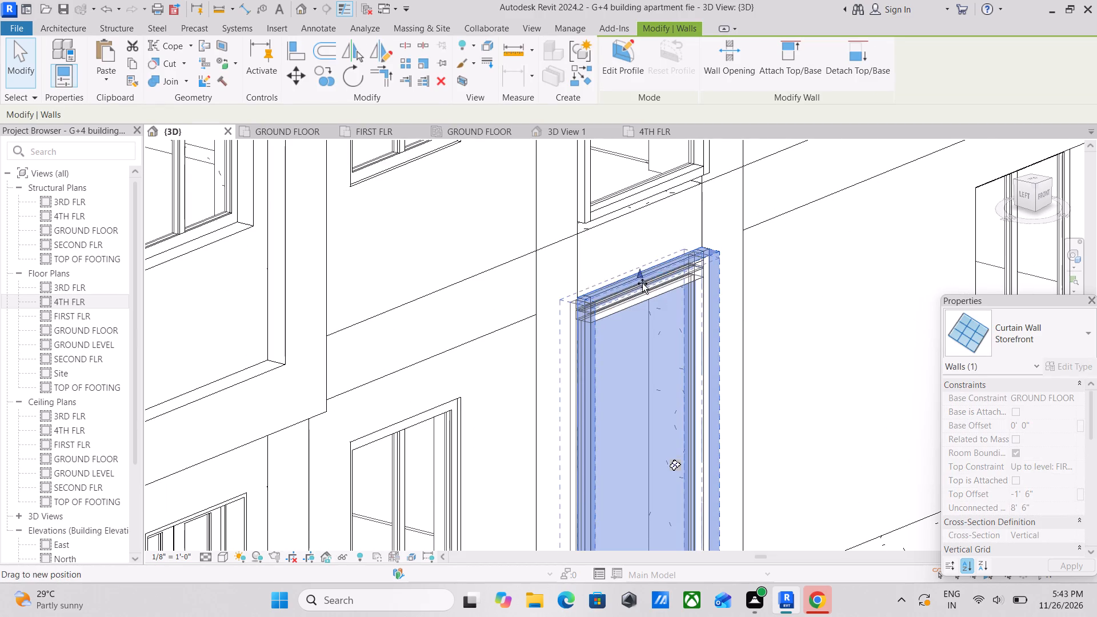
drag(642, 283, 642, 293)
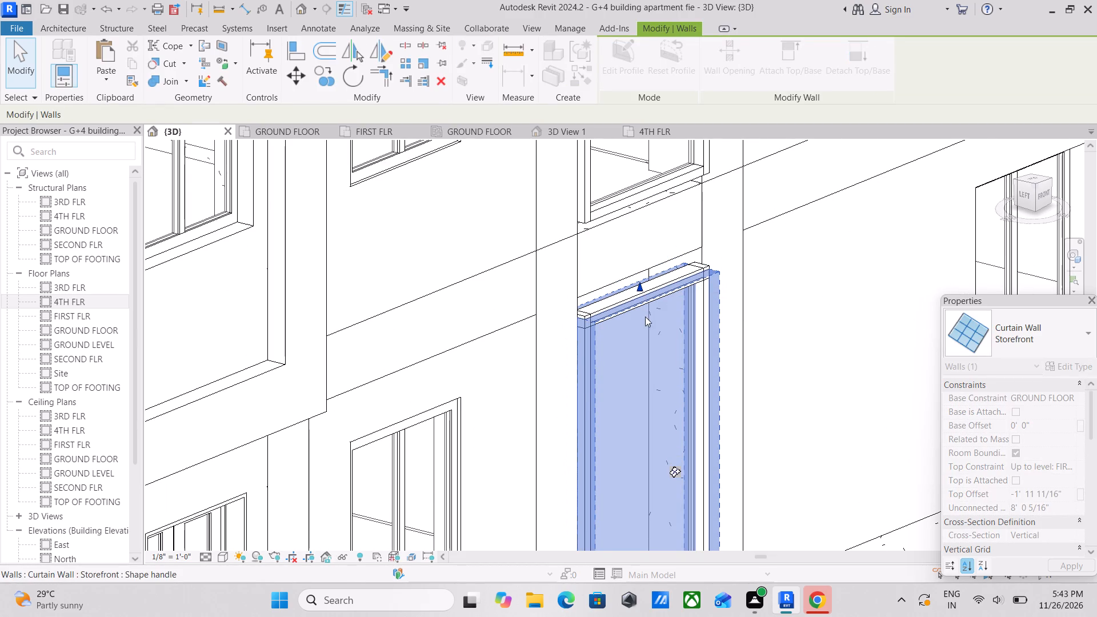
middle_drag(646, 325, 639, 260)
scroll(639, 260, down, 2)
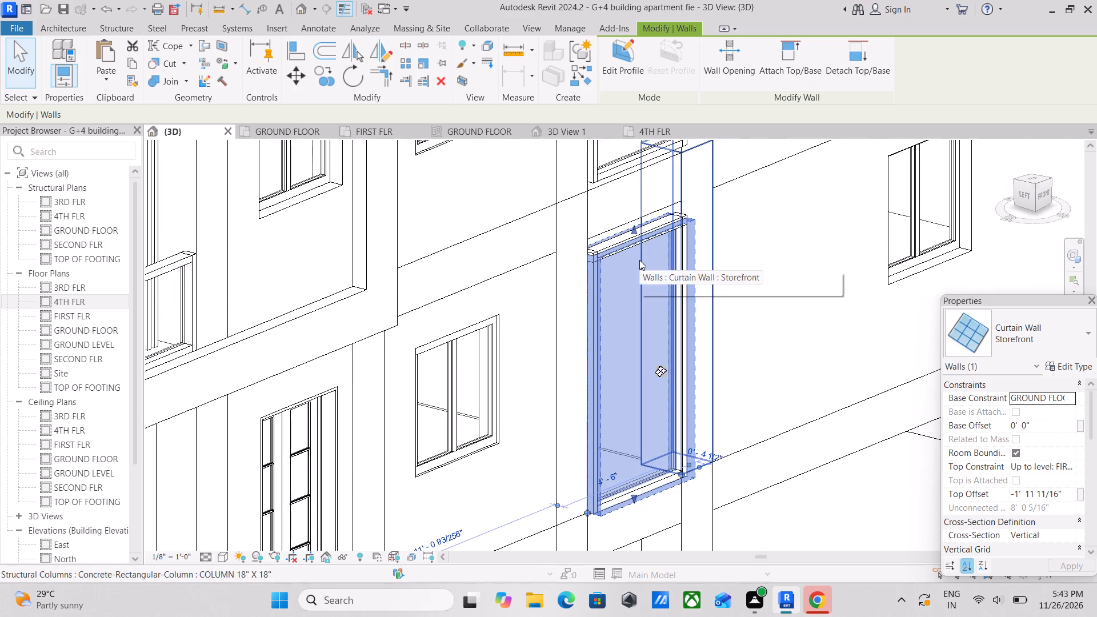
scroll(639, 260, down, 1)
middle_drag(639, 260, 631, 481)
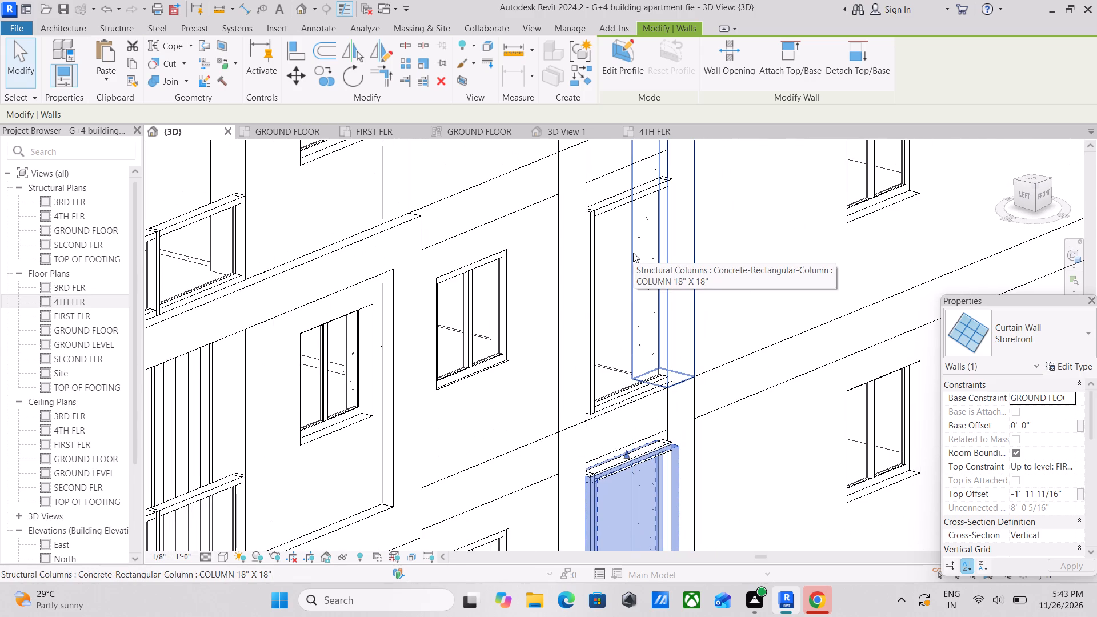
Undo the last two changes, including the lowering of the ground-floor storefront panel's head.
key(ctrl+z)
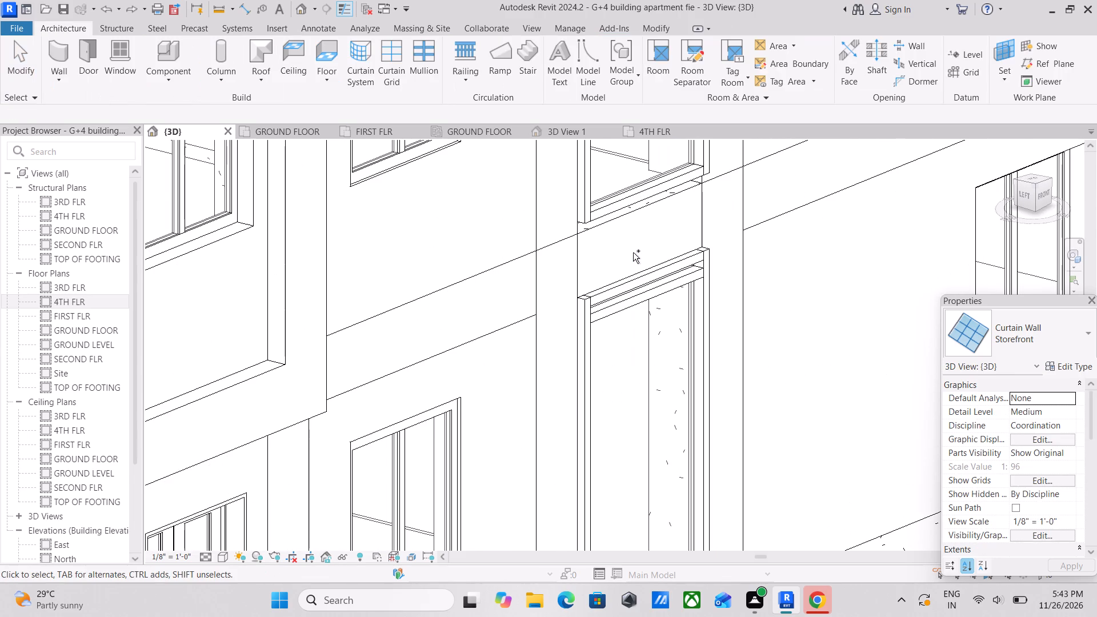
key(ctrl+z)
In the GROUND FLOOR plan, nudge the storefront panel inward until its outer mullion face is flush with the outer face of the adjoining columns.
scroll(633, 253, down, 8)
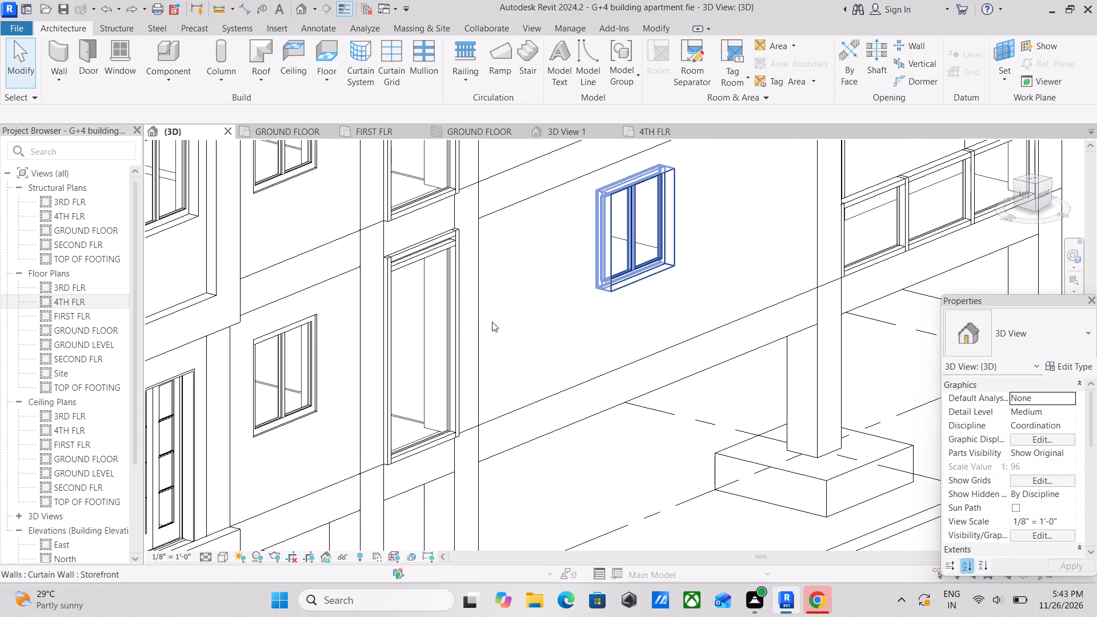
middle_drag(492, 322, 529, 375)
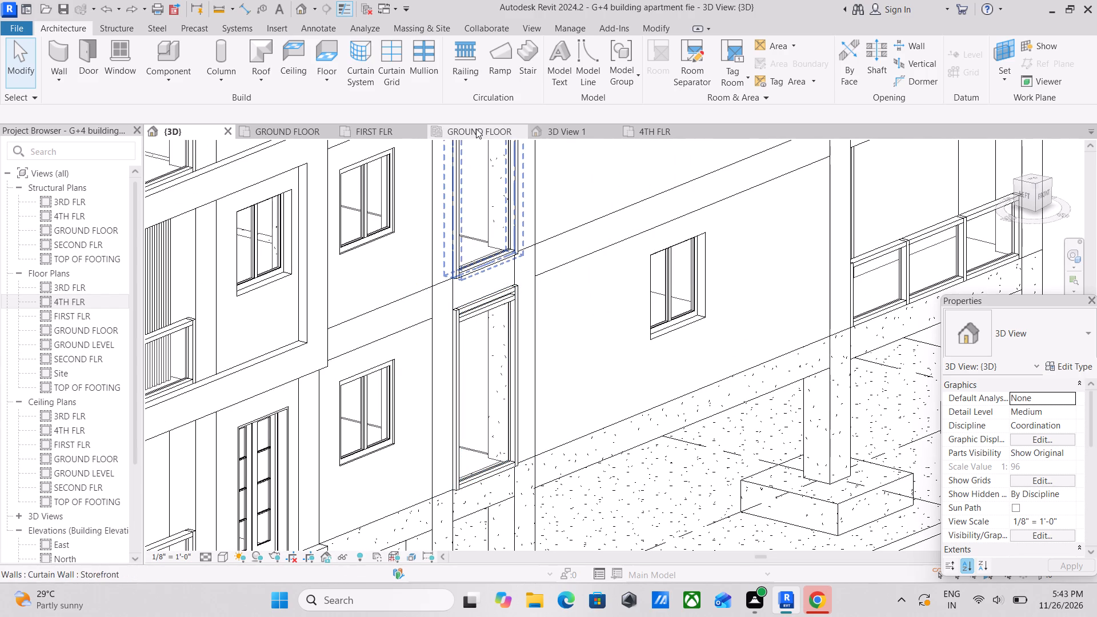
click(476, 129)
click(377, 129)
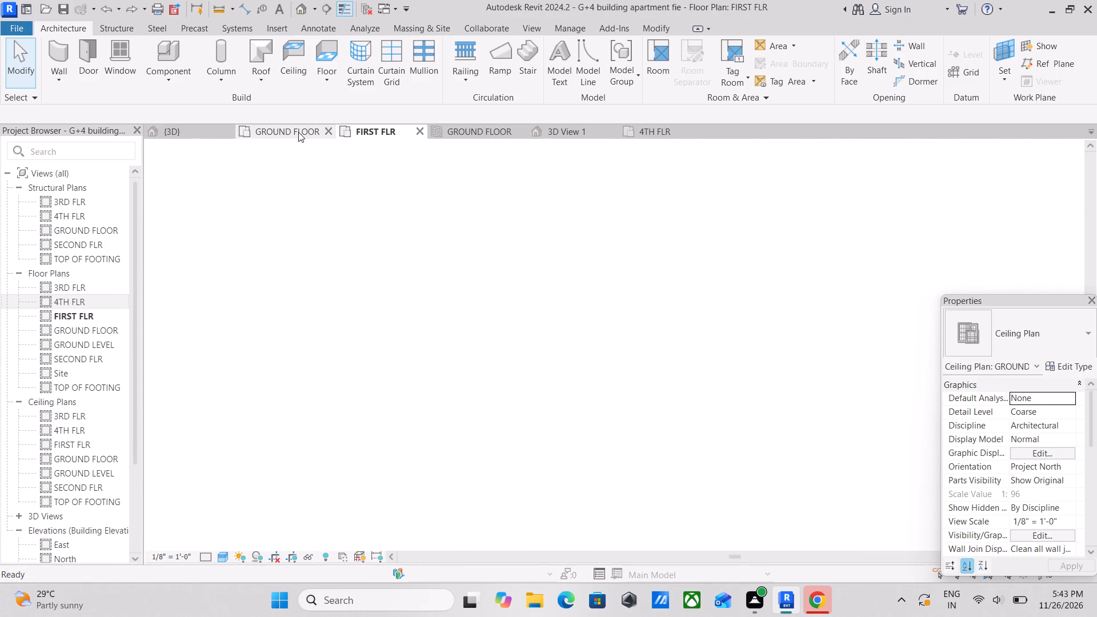
click(298, 132)
middle_drag(648, 334, 518, 312)
scroll(560, 356, up, 3)
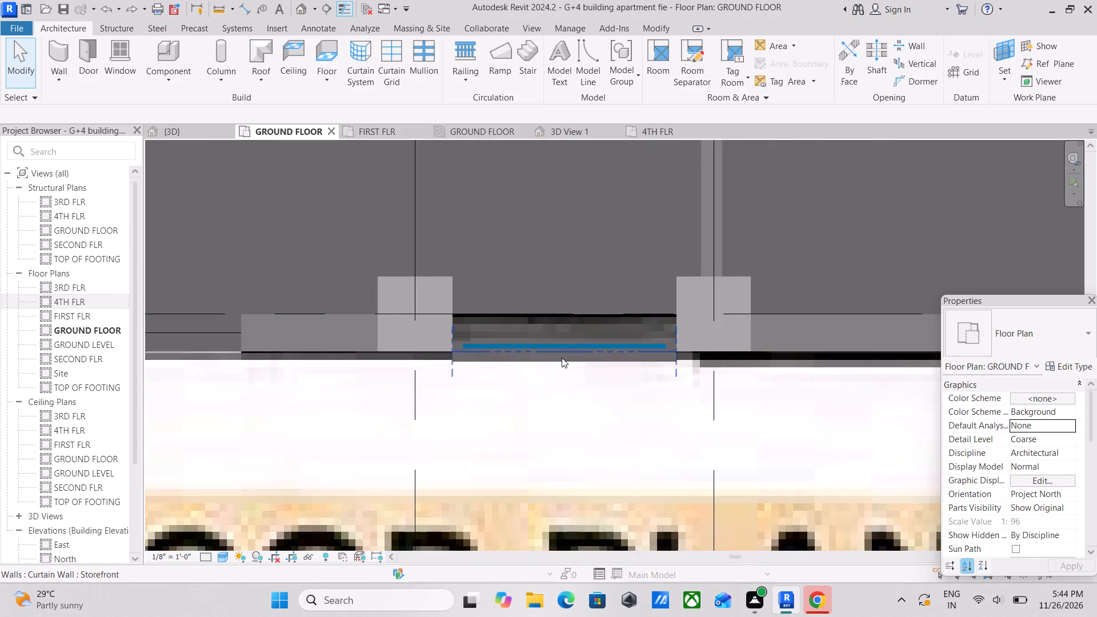
scroll(586, 366, up, 2)
scroll(394, 324, up, 4)
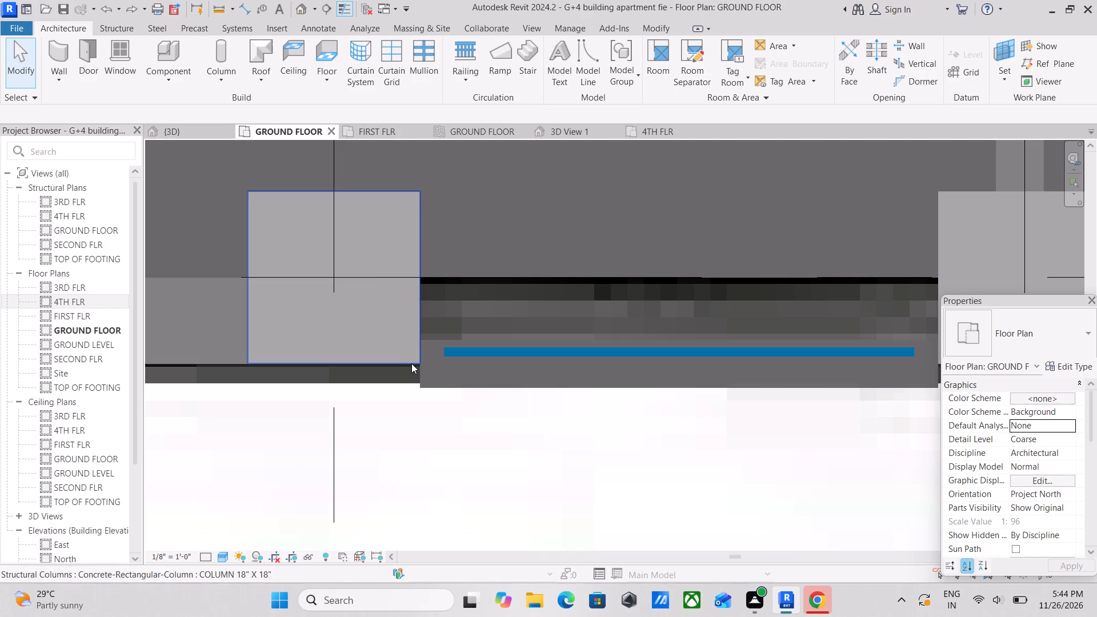
click(423, 348)
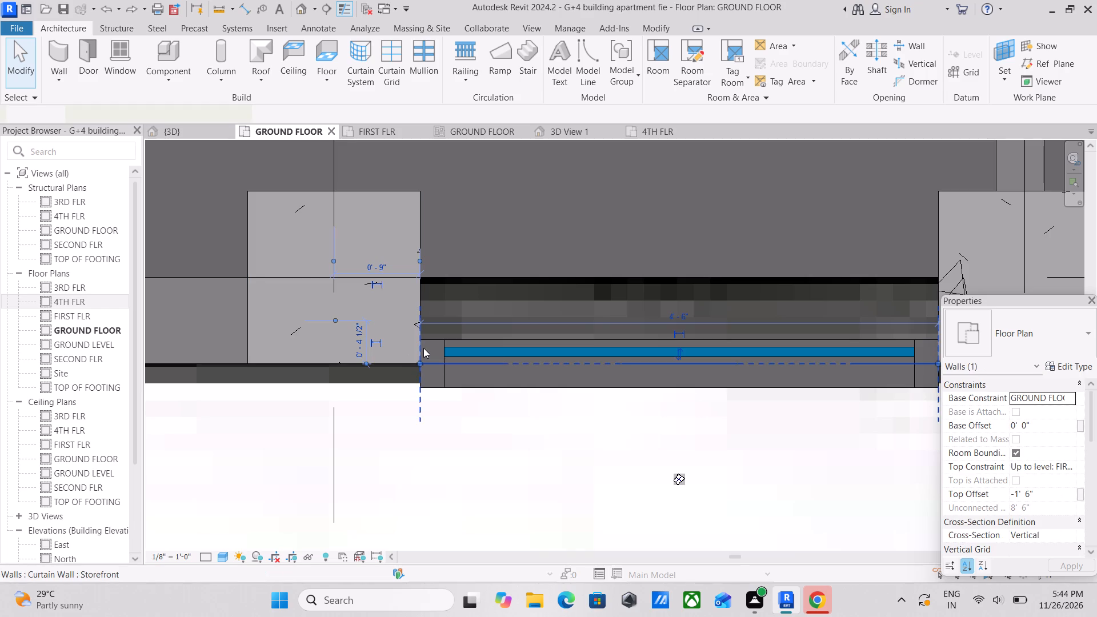
scroll(638, 371, up, 1)
middle_drag(638, 371, 545, 387)
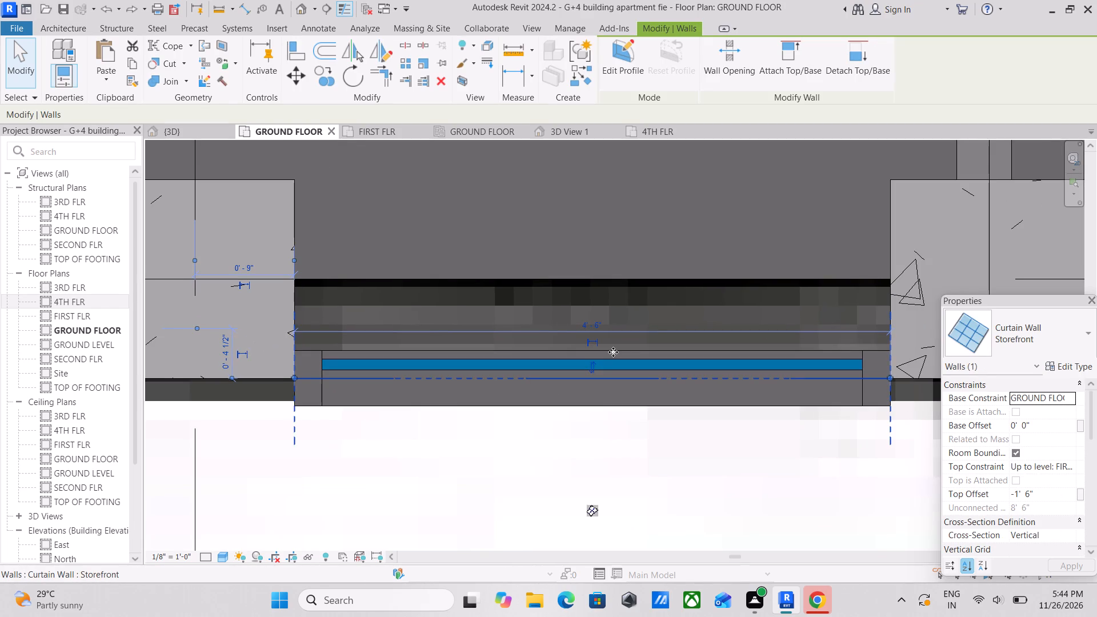
click(613, 352)
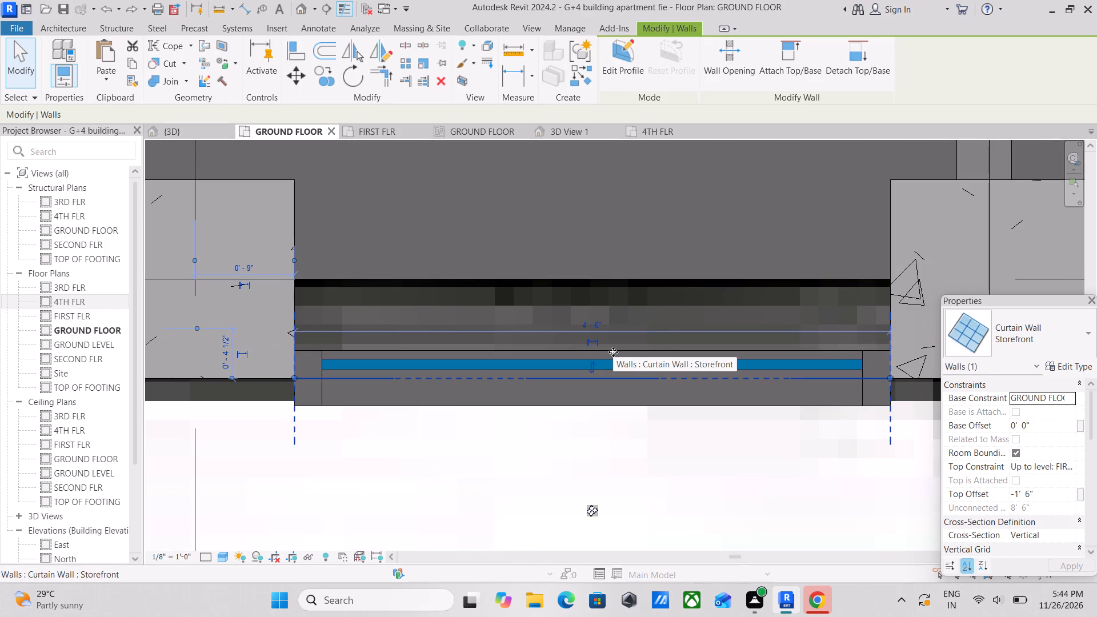
key(Up)
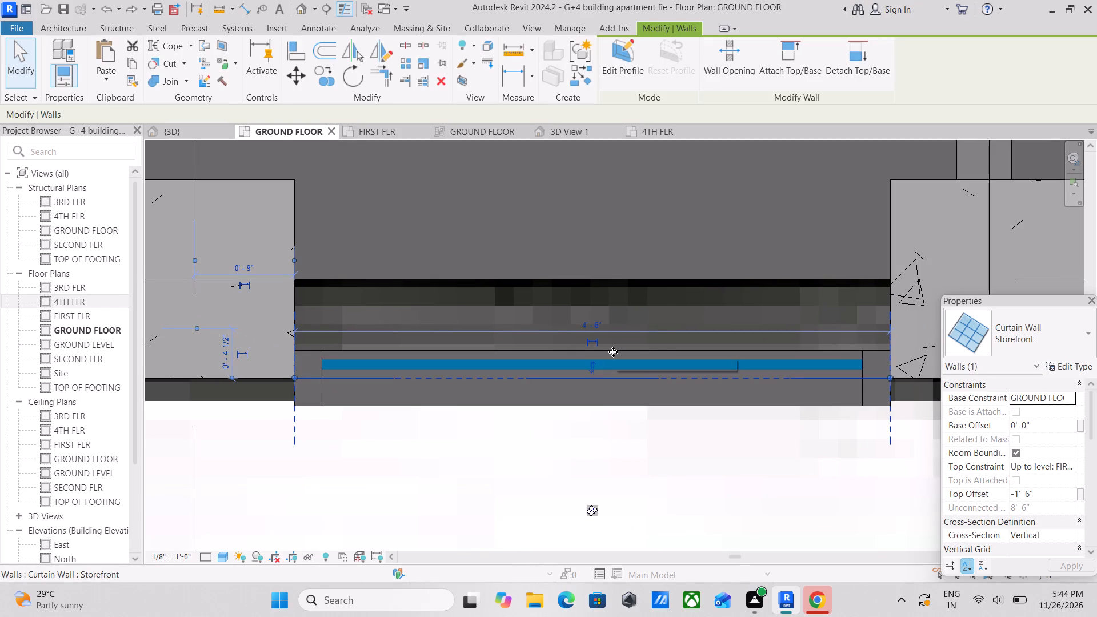
key(Up)
key(Up)
scroll(339, 378, up, 2)
key(Up)
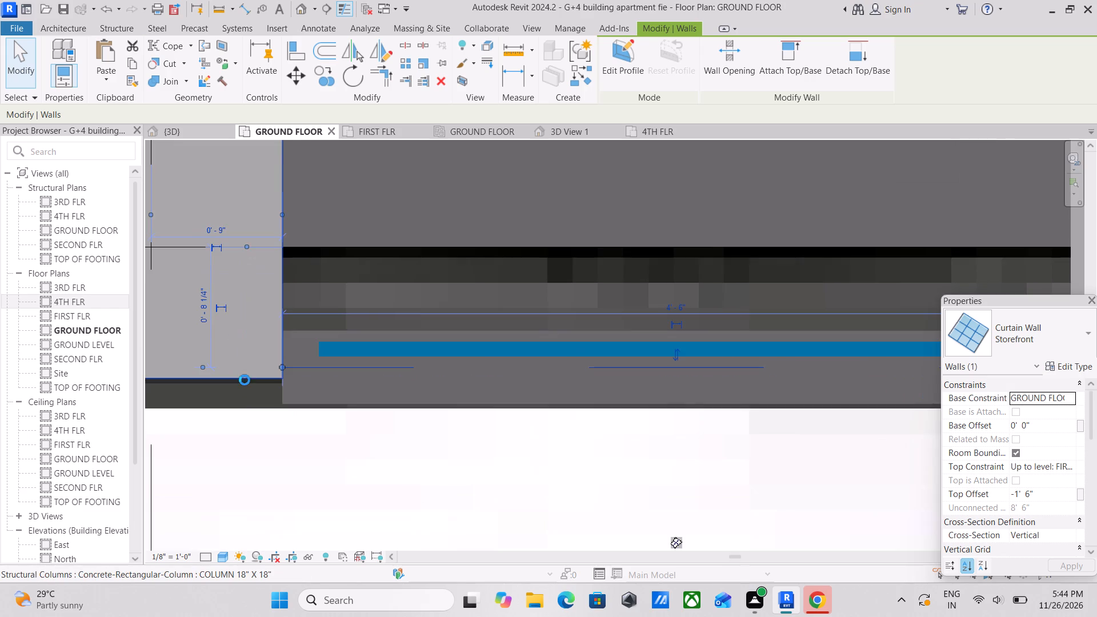
scroll(245, 380, up, 2)
key(Up)
scroll(270, 379, up, 2)
key(Up)
key(Up)
scroll(299, 379, up, 3)
key(Up)
scroll(301, 379, up, 3)
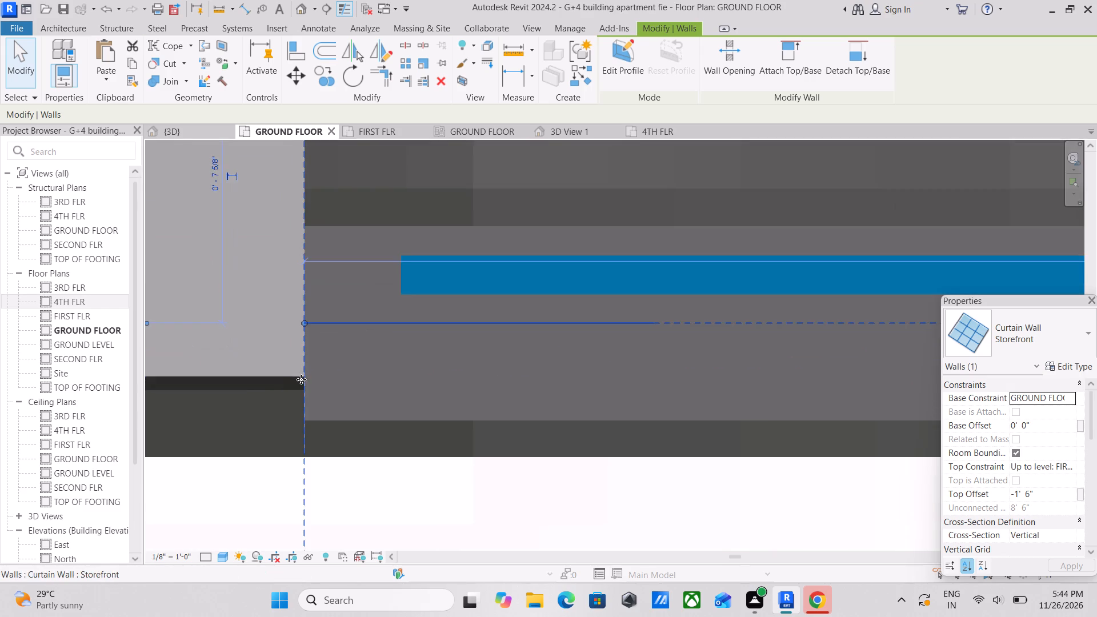
key(Up)
key(Up)
key(Up)
key(Up)
key(Up)
key(Up)
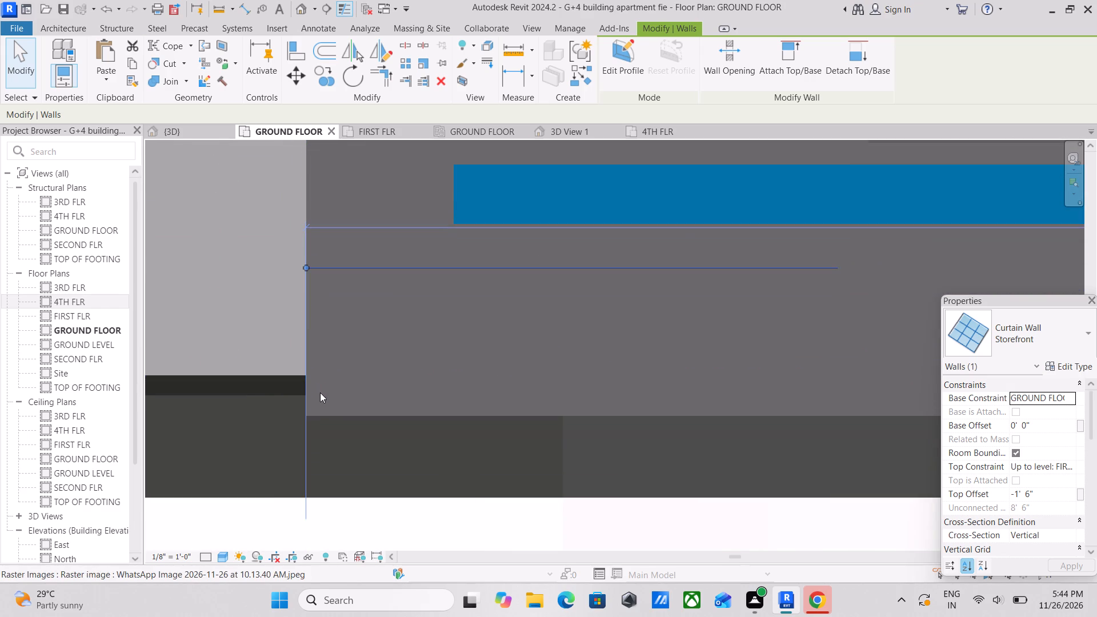
key(Up)
scroll(328, 388, down, 1)
key(Up)
key(Up)
key(Up)
scroll(322, 388, up, 3)
key(Up)
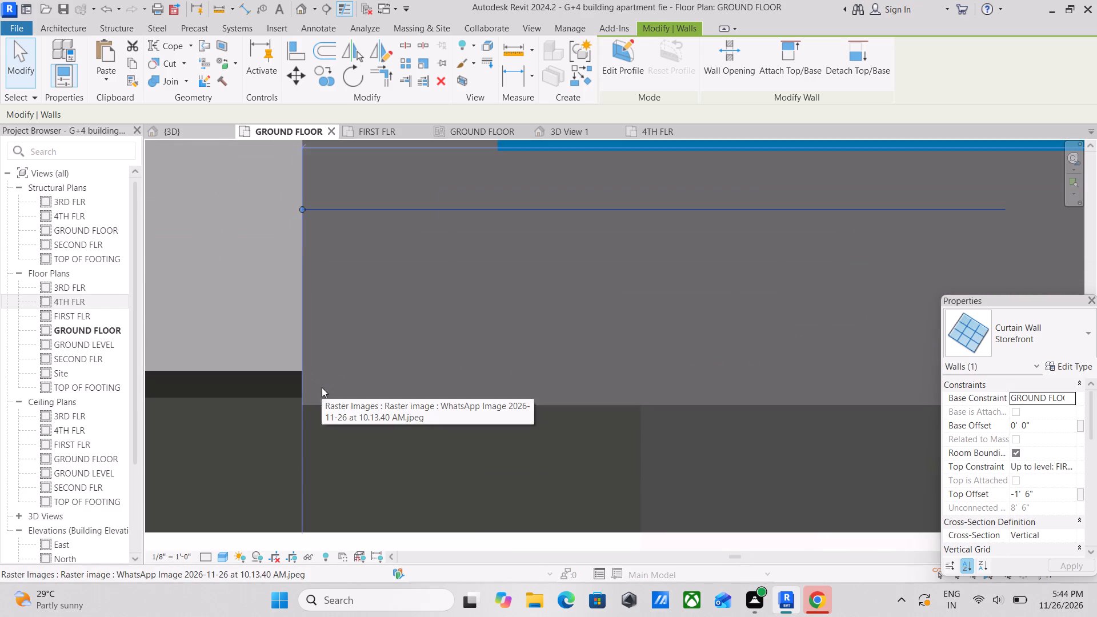
scroll(322, 387, up, 3)
key(Up)
key(Up)
key(Up)
key(Up)
key(Up)
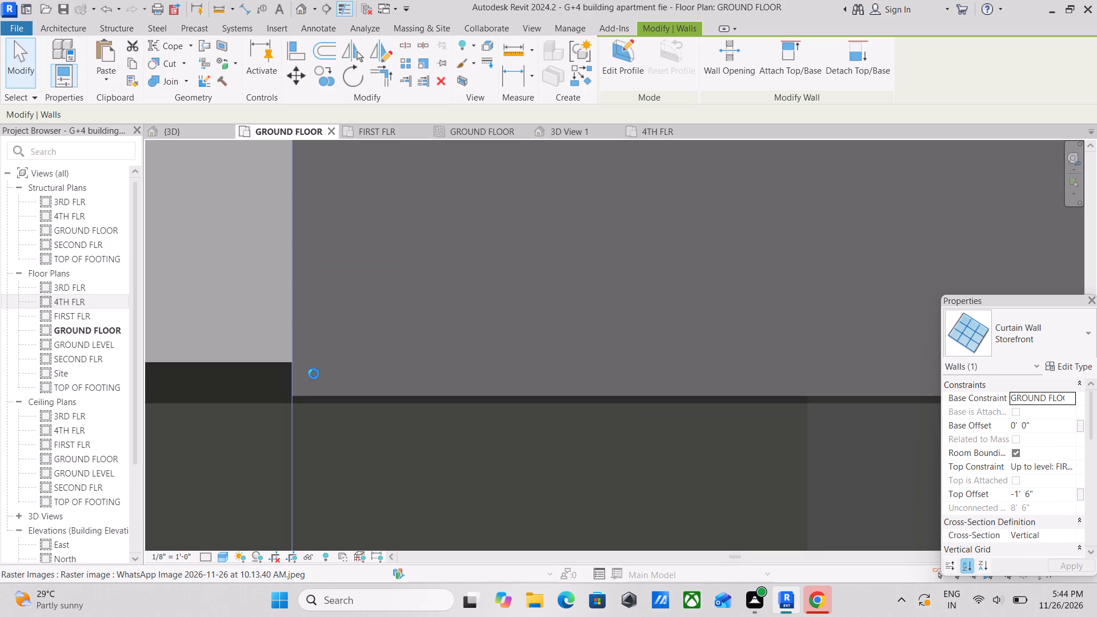
key(Up)
key(Up)
key(Up)
key(Up)
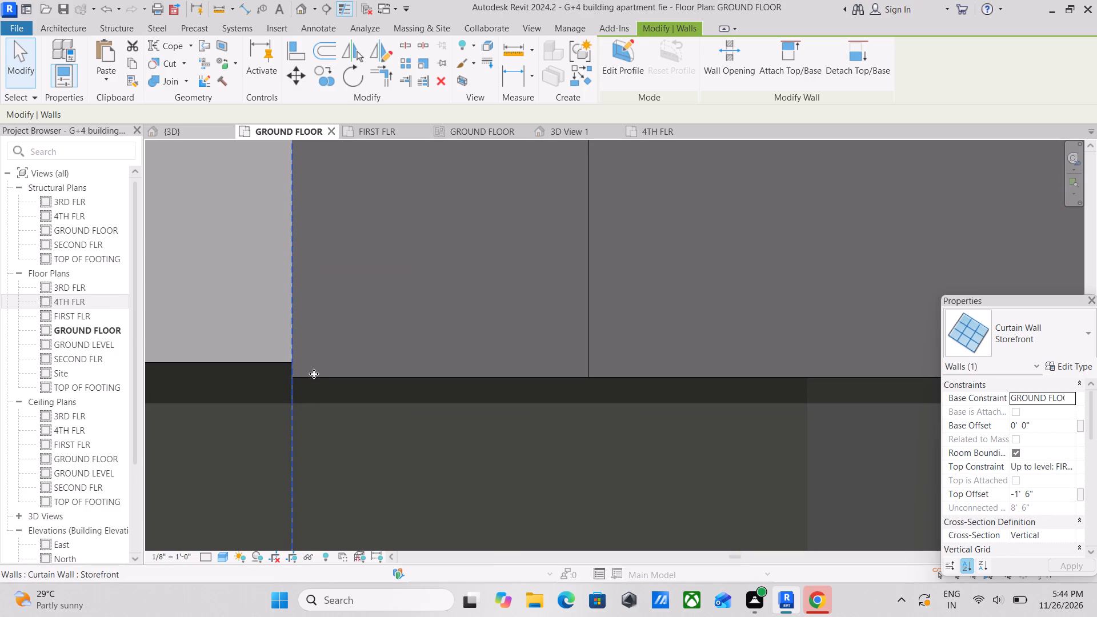
key(Up)
key(Up)
key(Up)
scroll(307, 368, up, 3)
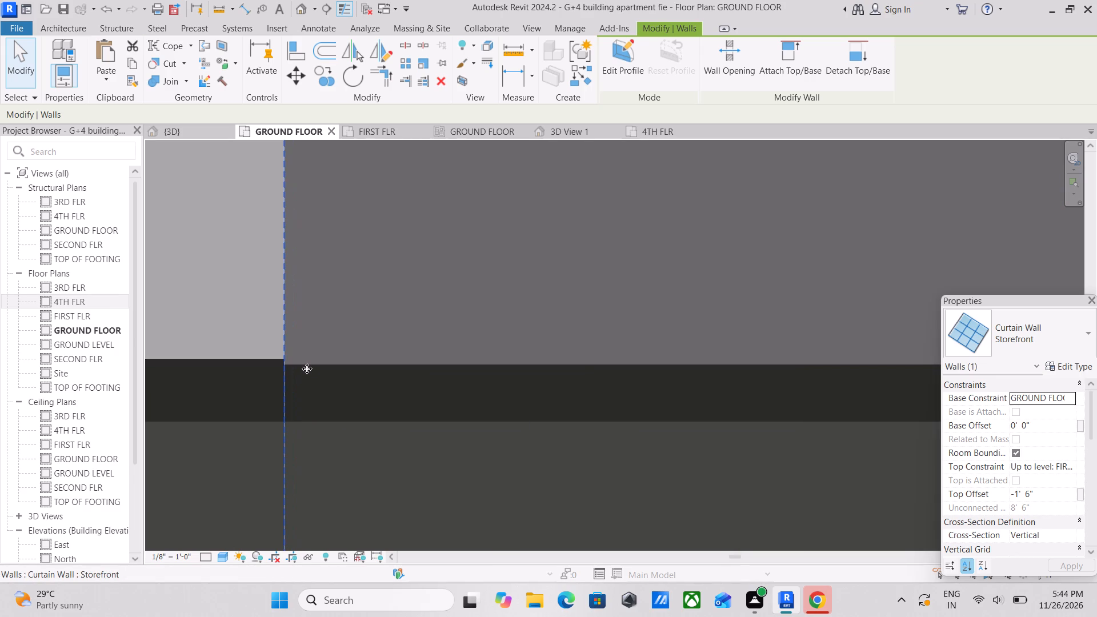
key(Up)
scroll(307, 368, up, 9)
key(Up)
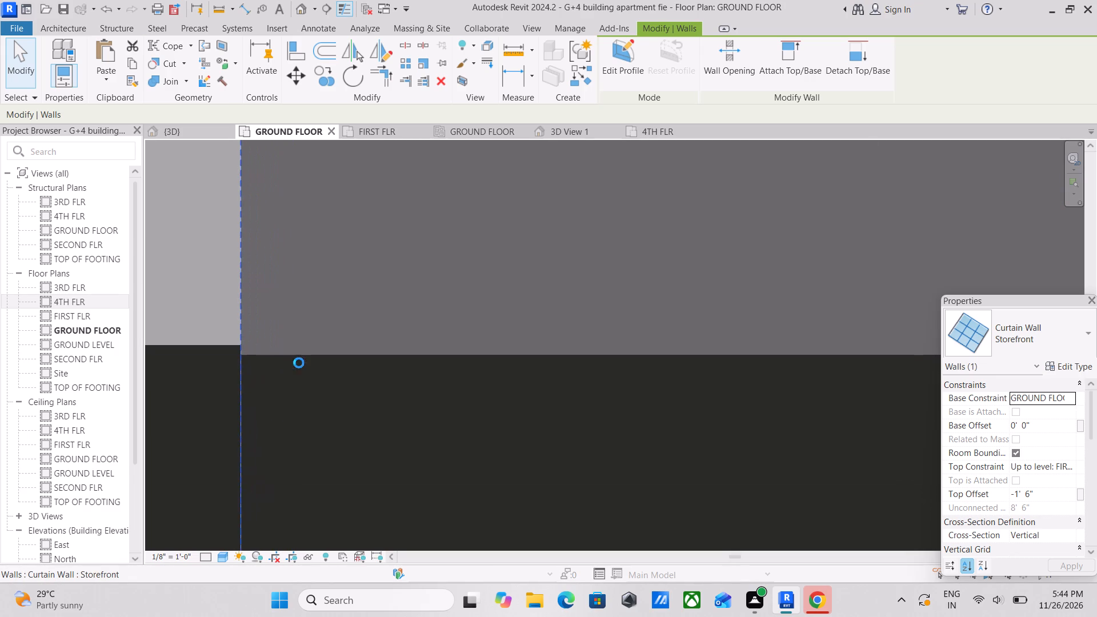
key(Up)
scroll(256, 358, up, 1)
key(Up)
scroll(251, 353, up, 3)
key(Up)
scroll(231, 336, up, 2)
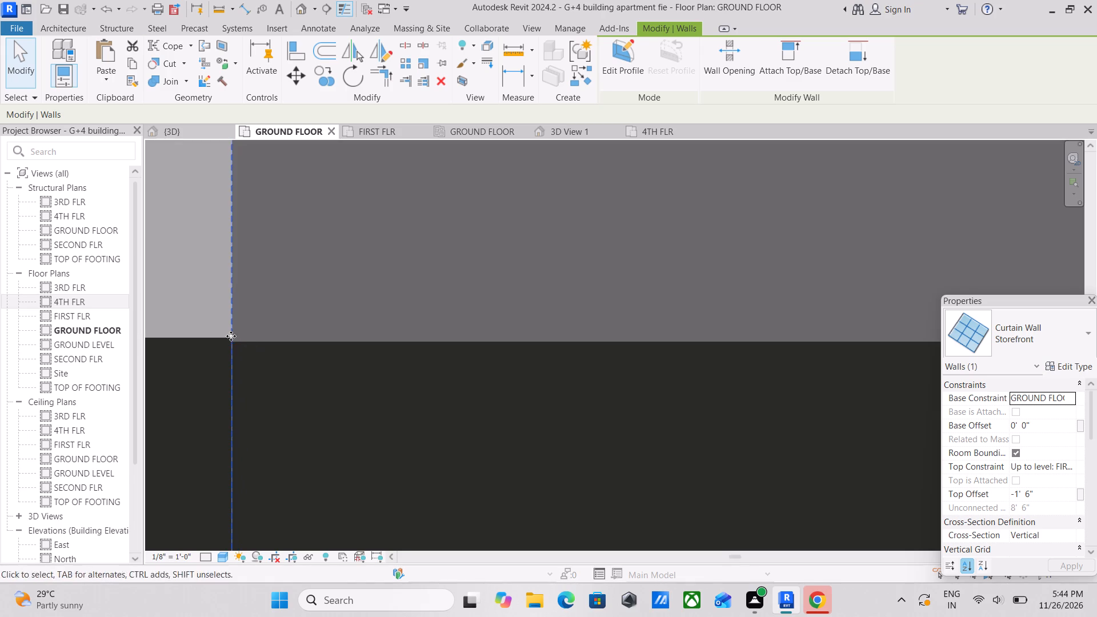
scroll(231, 336, up, 2)
key(Up)
key(Down)
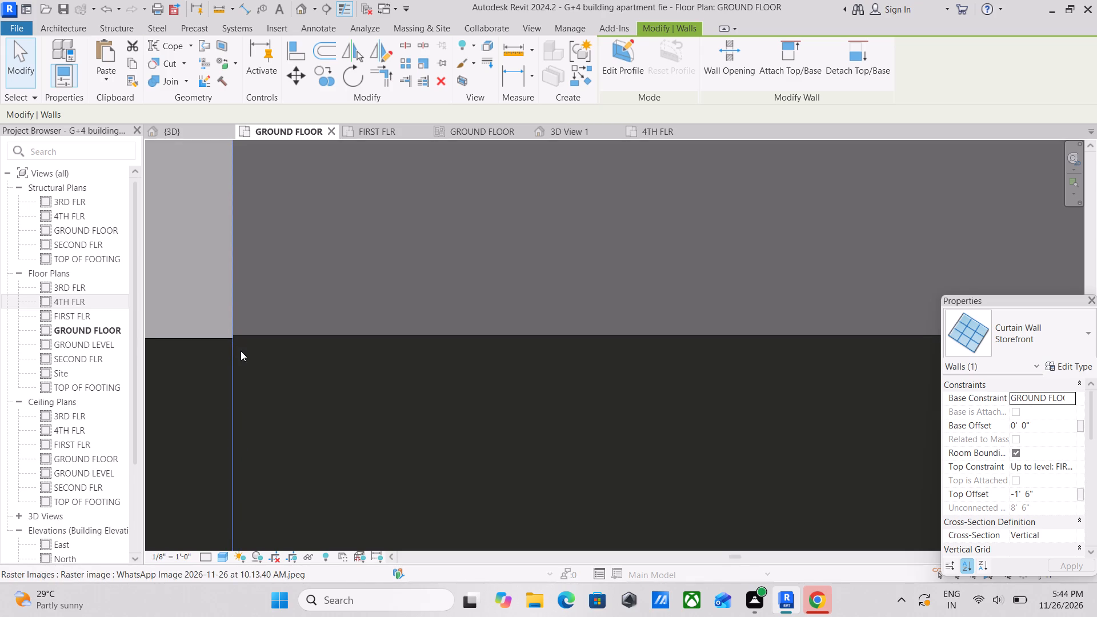
scroll(241, 351, up, 11)
scroll(254, 359, down, 8)
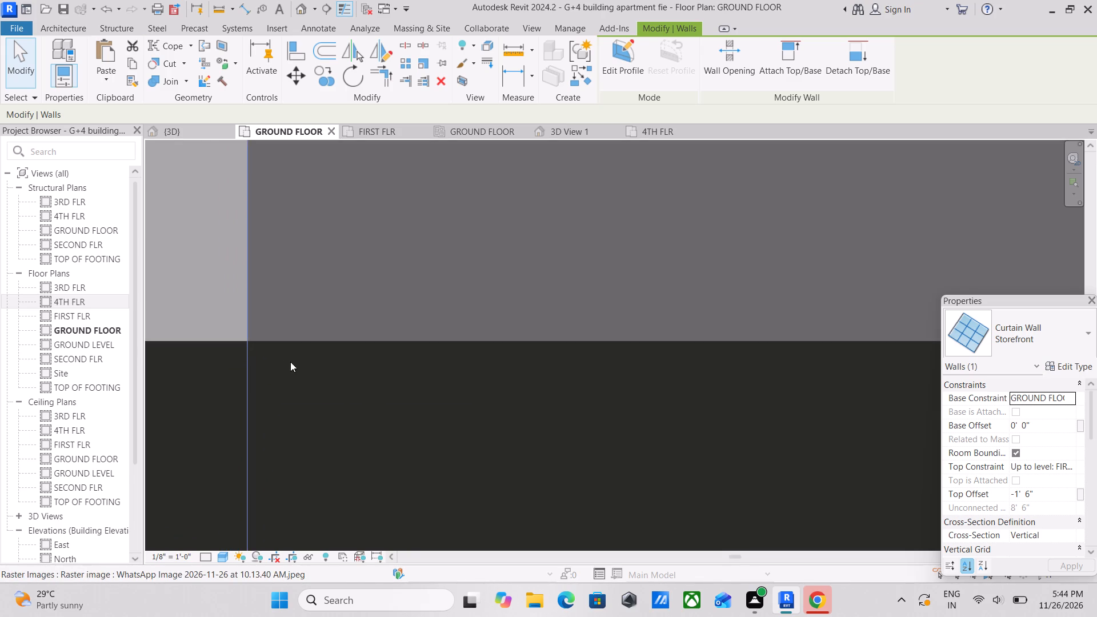
scroll(290, 362, down, 19)
key(Escape)
scroll(483, 362, down, 9)
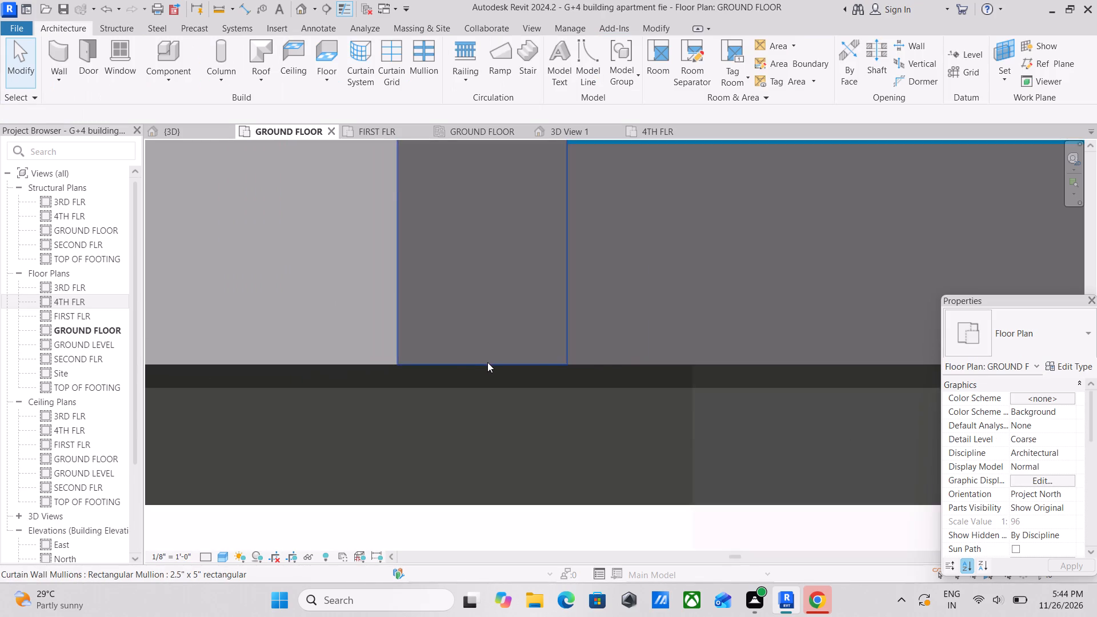
scroll(487, 362, down, 16)
scroll(487, 363, down, 10)
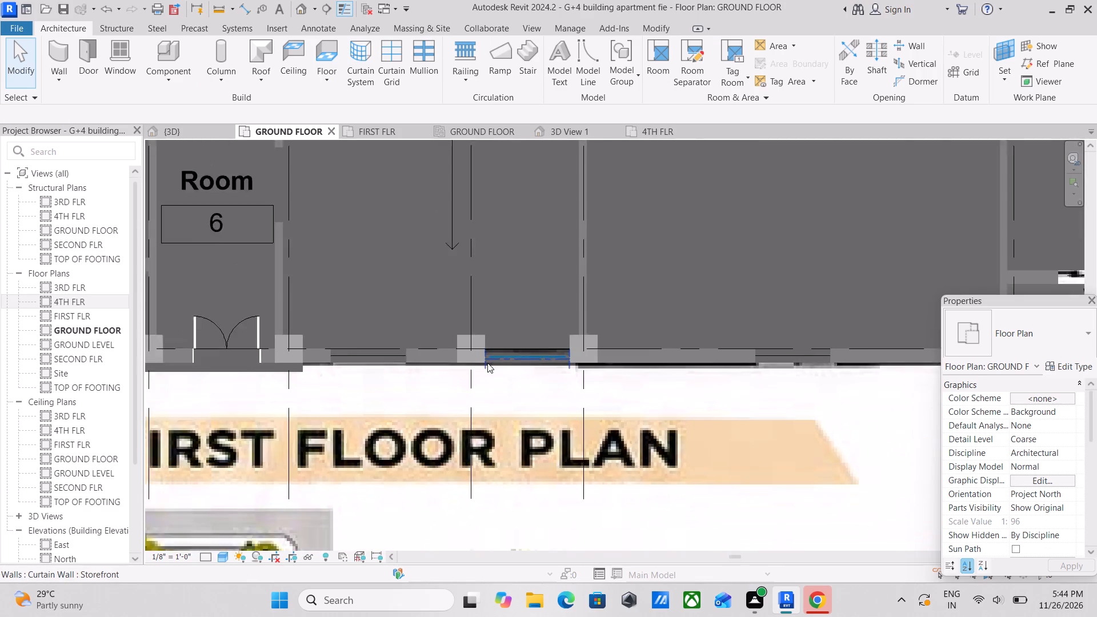
key(Escape)
scroll(495, 359, down, 1)
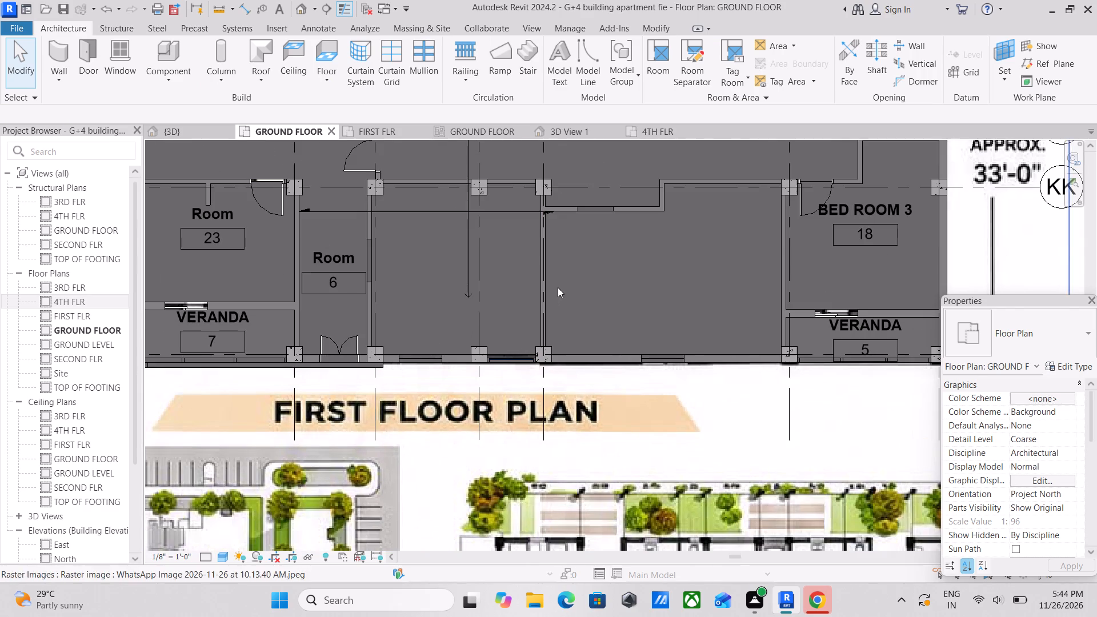
In the front-facing 3D view, unpin and delete the intermediate horizontal mullion just below the head of the ground-floor storefront panel.
click(182, 127)
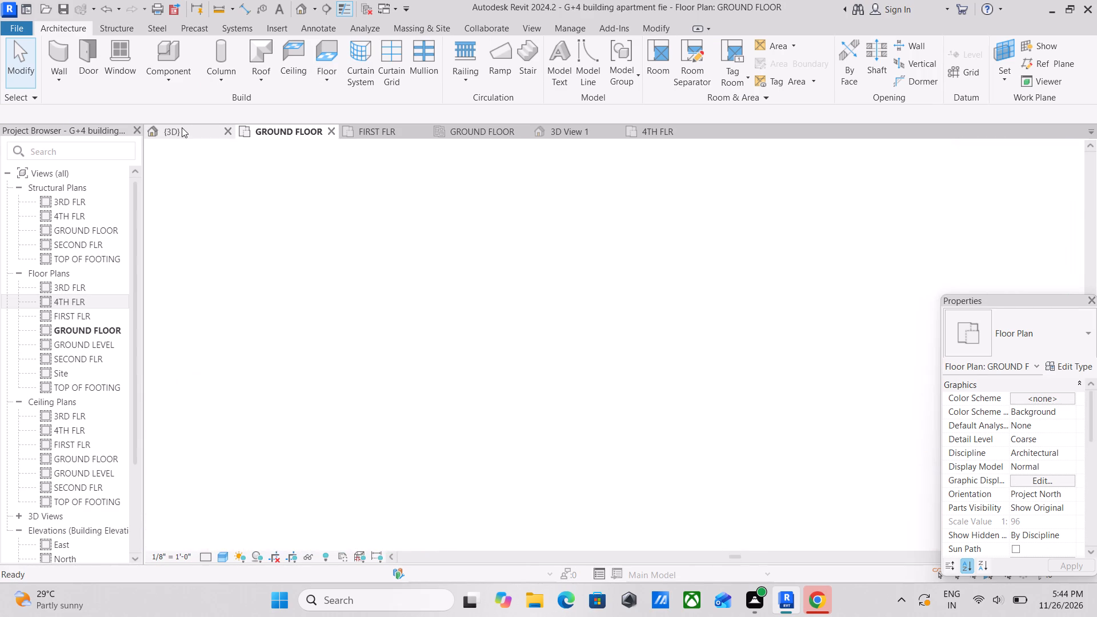
scroll(502, 307, up, 3)
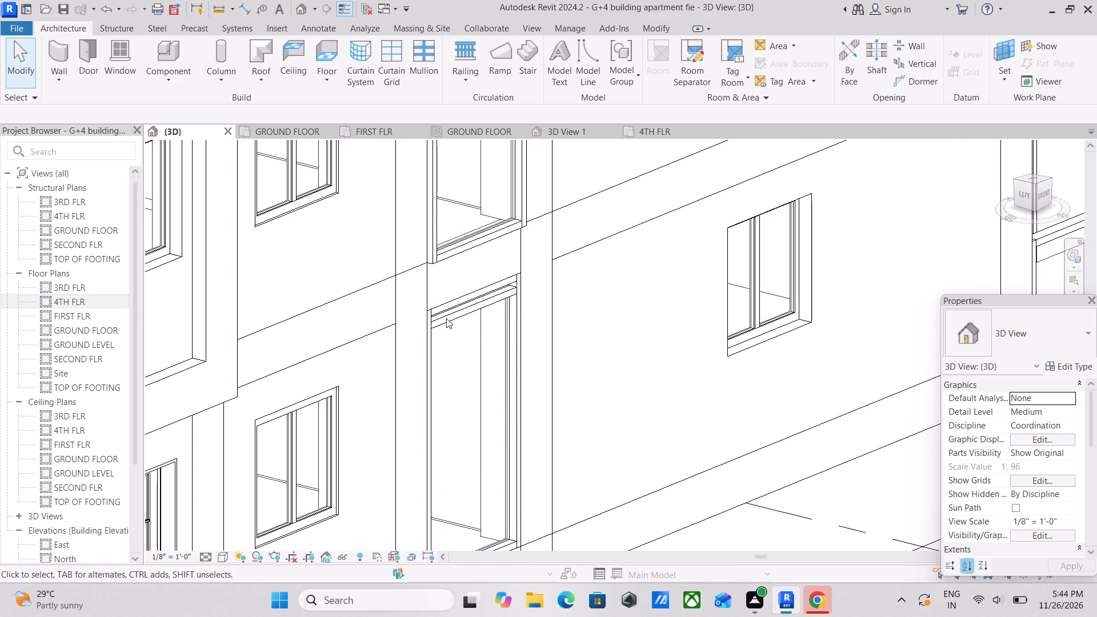
scroll(442, 319, up, 2)
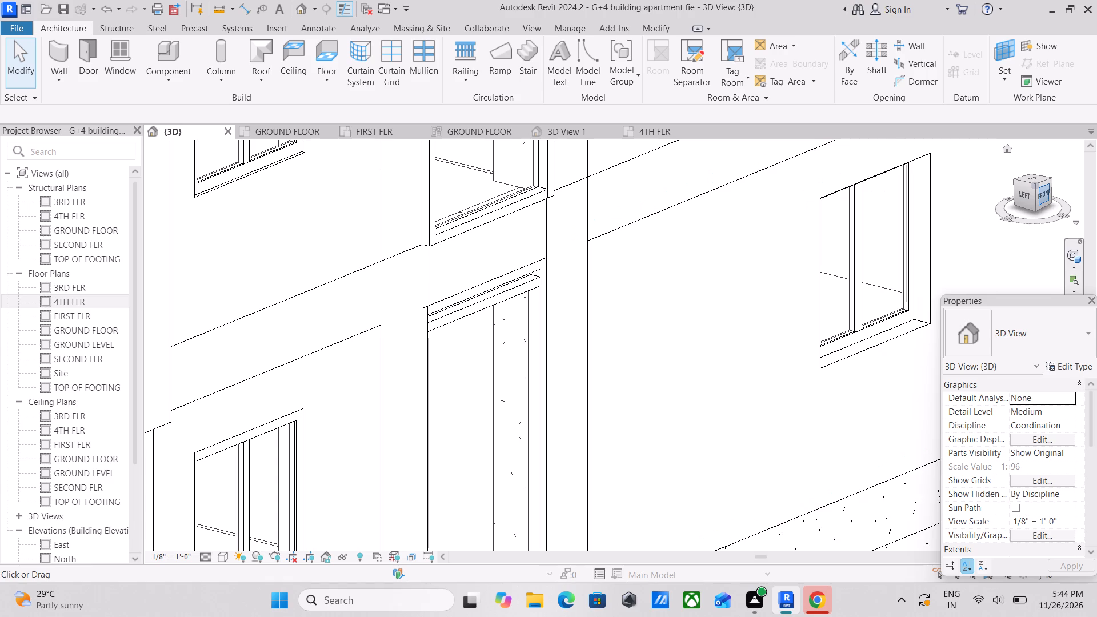
click(1045, 197)
scroll(580, 380, up, 8)
scroll(624, 366, up, 4)
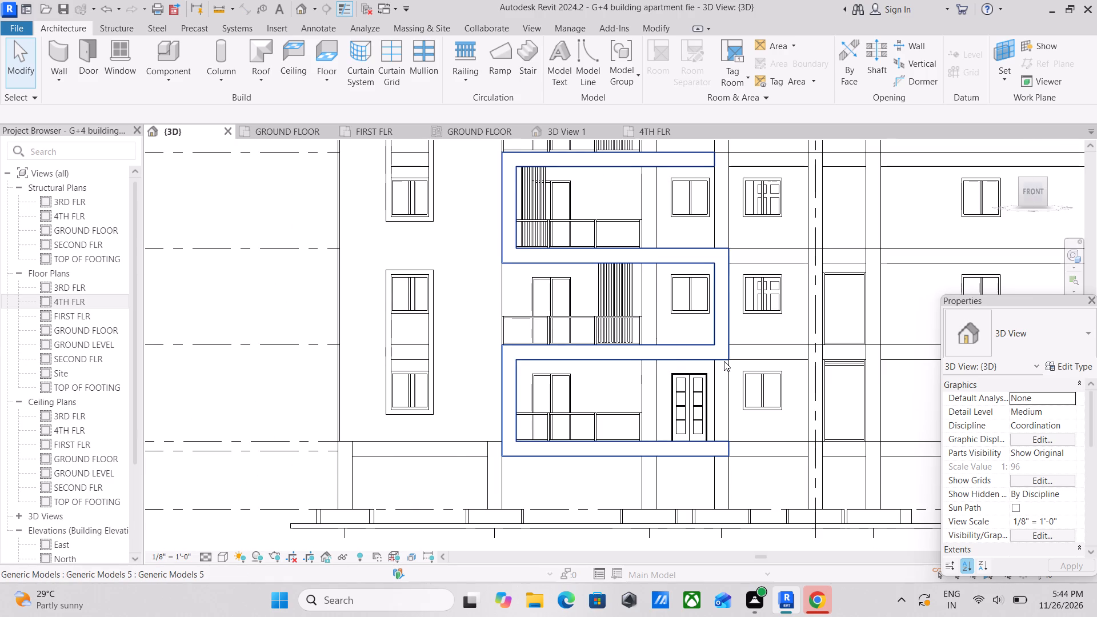
middle_drag(724, 361, 366, 419)
scroll(548, 427, up, 3)
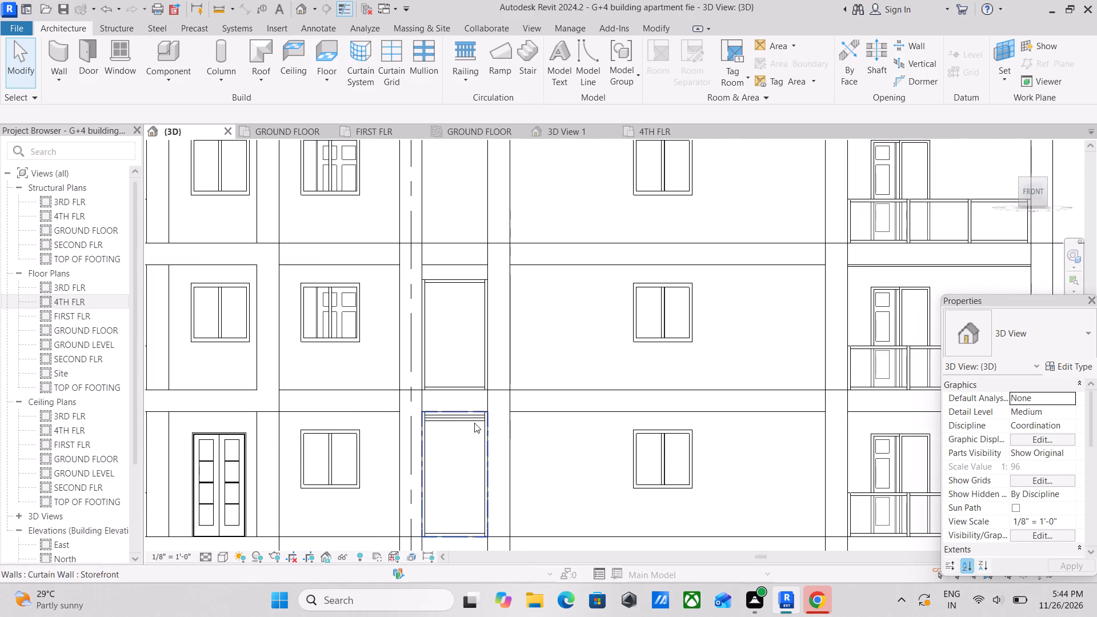
click(460, 414)
scroll(450, 417, up, 5)
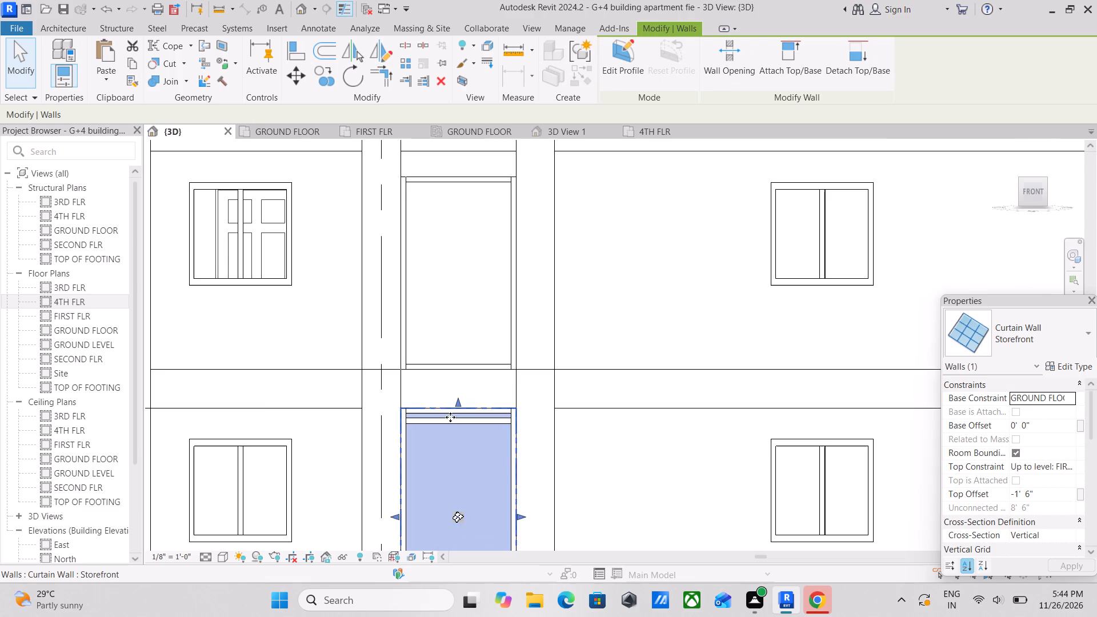
scroll(450, 417, up, 6)
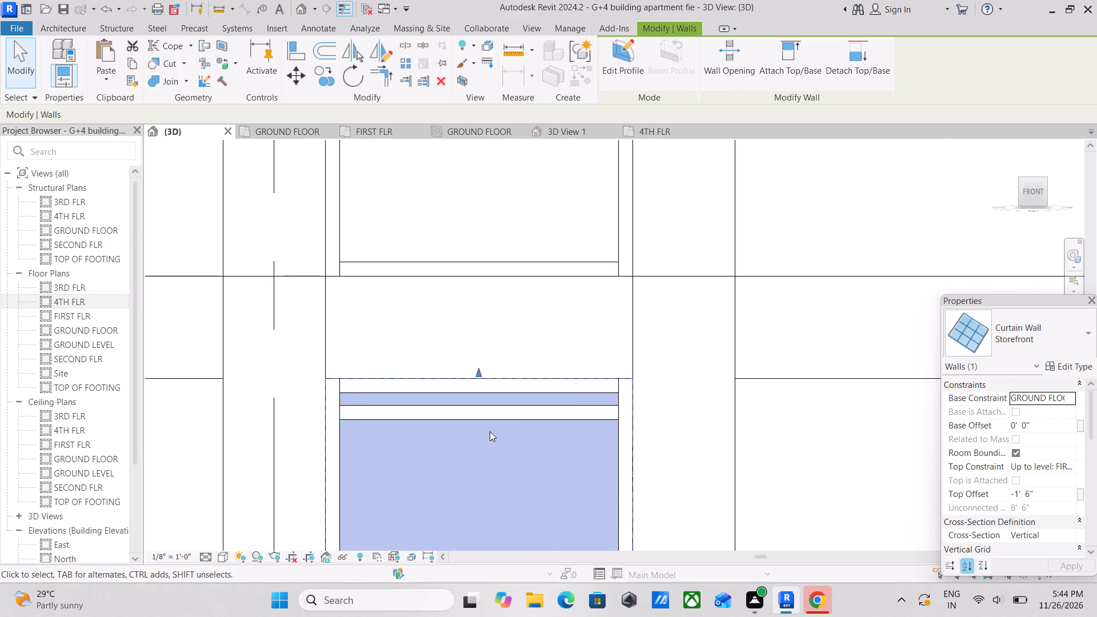
key(Escape)
scroll(533, 429, up, 1)
key(Escape)
click(542, 414)
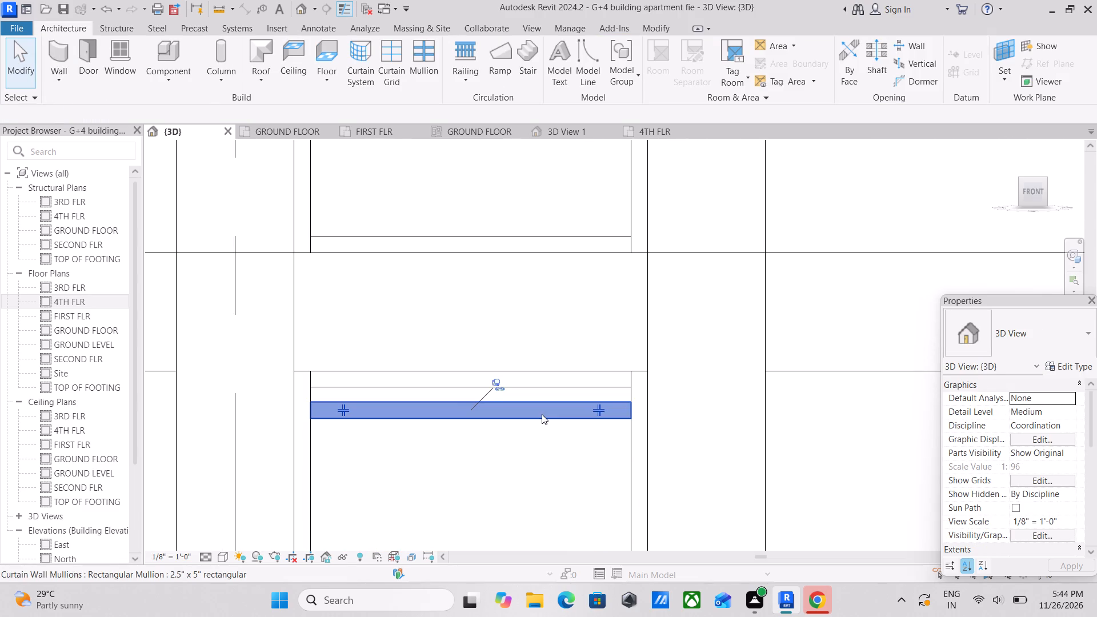
click(490, 384)
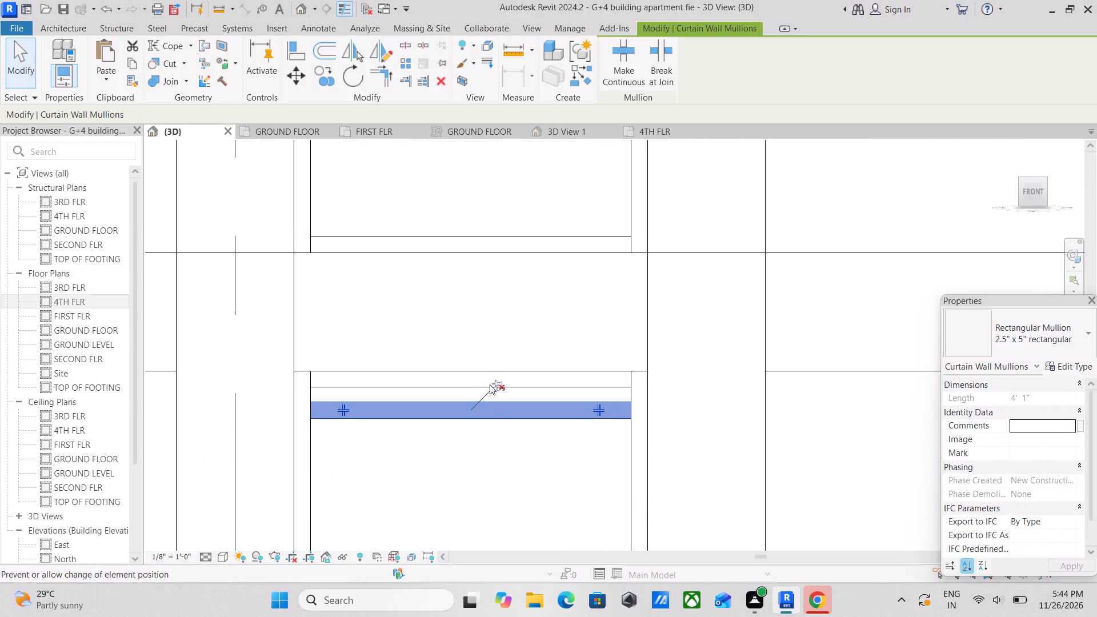
right_click(489, 410)
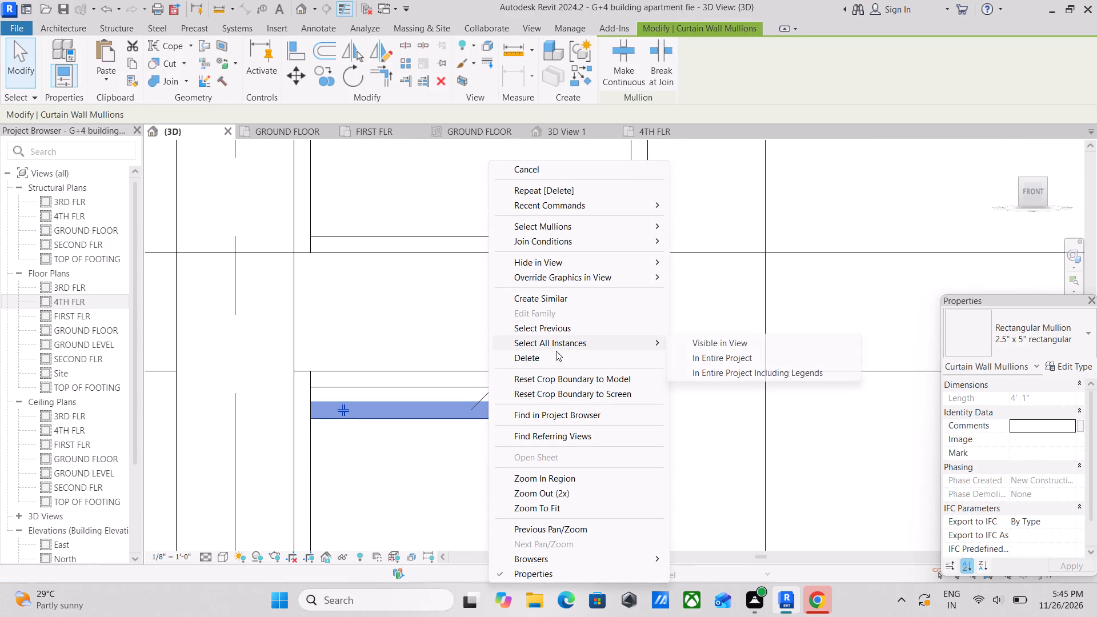
click(549, 366)
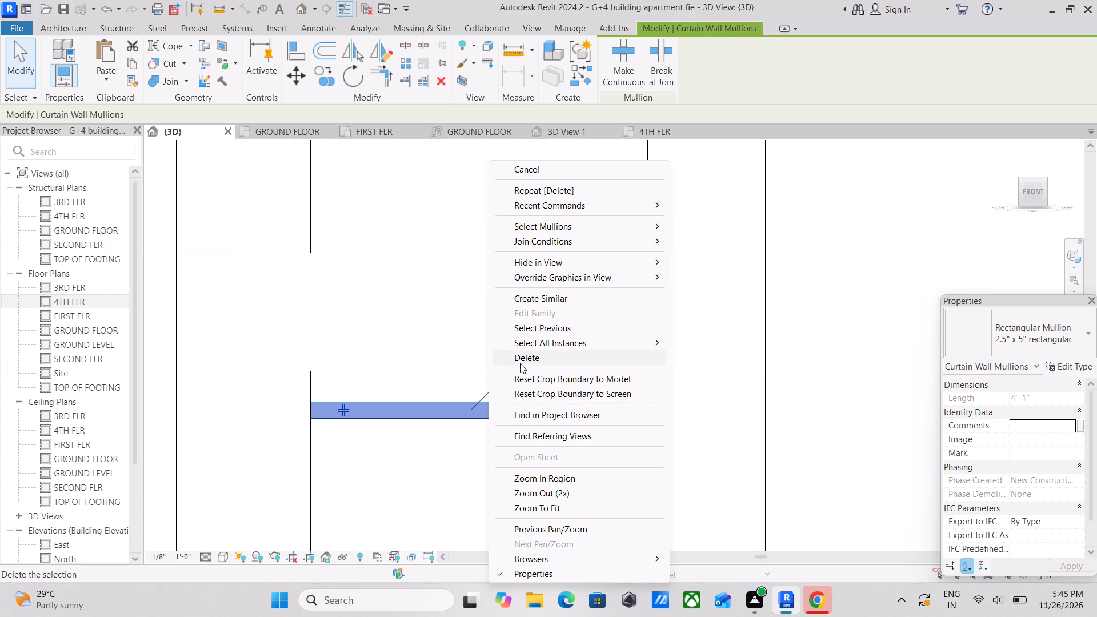
click(520, 363)
Unpin and delete the remaining horizontal curtain grid line near the head of the ground-floor storefront panel.
click(496, 416)
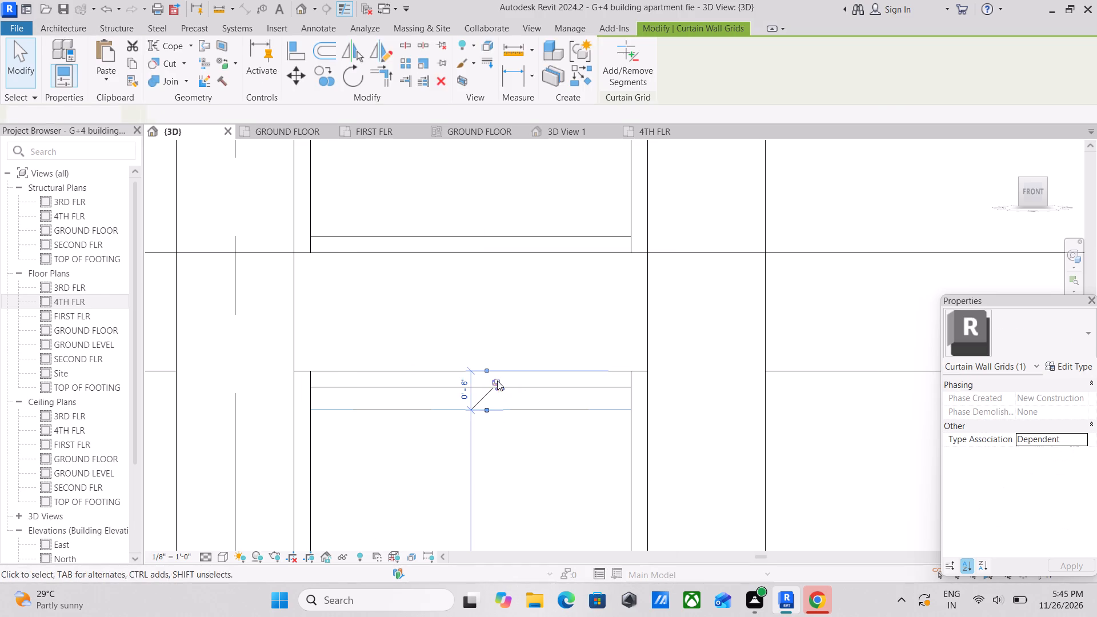
click(497, 379)
right_click(416, 410)
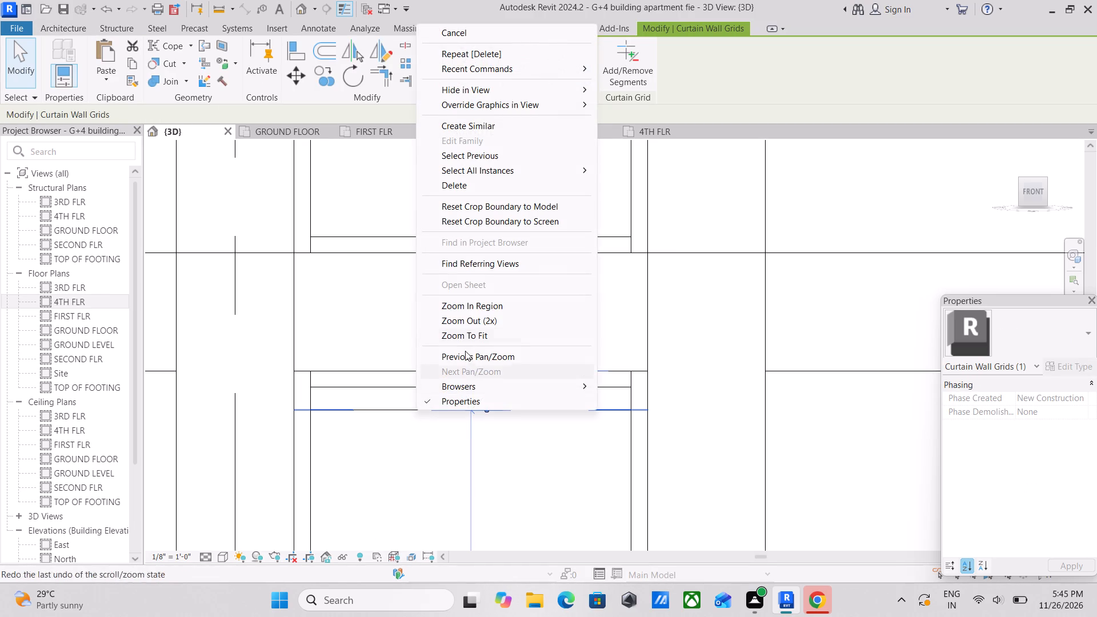
click(439, 189)
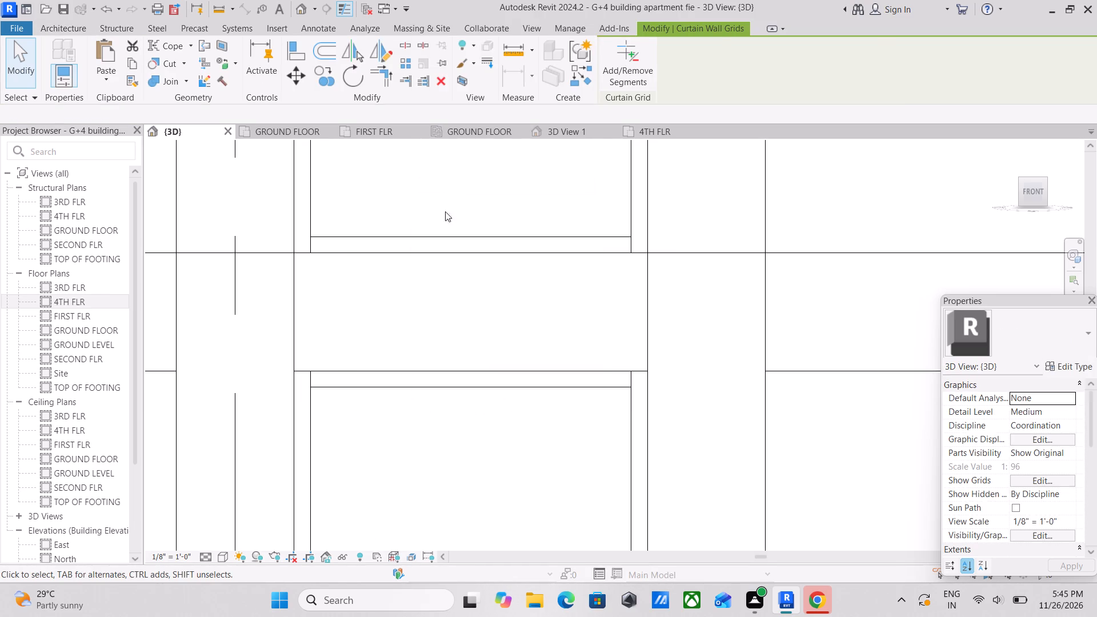
Change the windowless 9" exterior wall panel between the central columns on the second floor to the Storefront curtain wall type.
scroll(457, 463, down, 4)
middle_drag(470, 409, 495, 509)
scroll(507, 459, down, 1)
middle_drag(507, 459, 494, 616)
scroll(487, 311, down, 2)
middle_drag(487, 311, 508, 552)
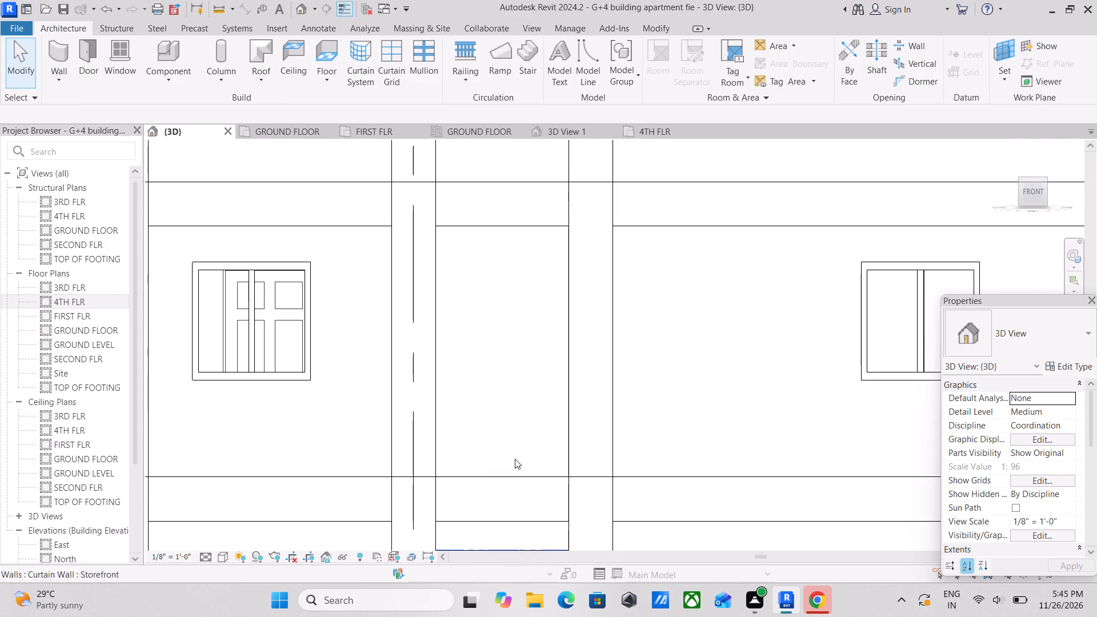
click(455, 227)
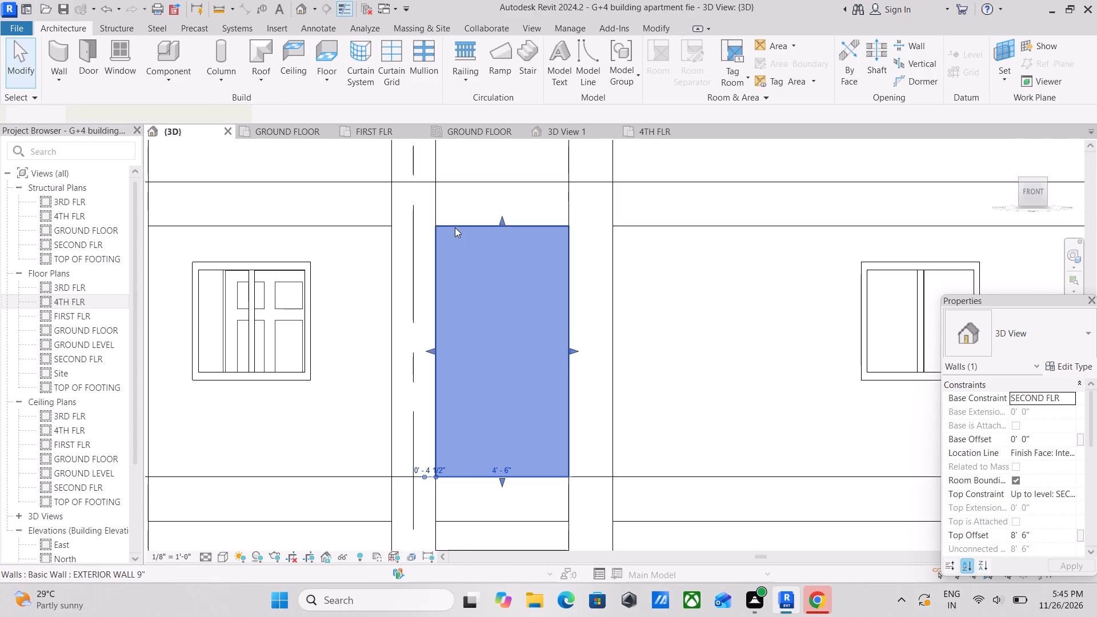
click(1052, 338)
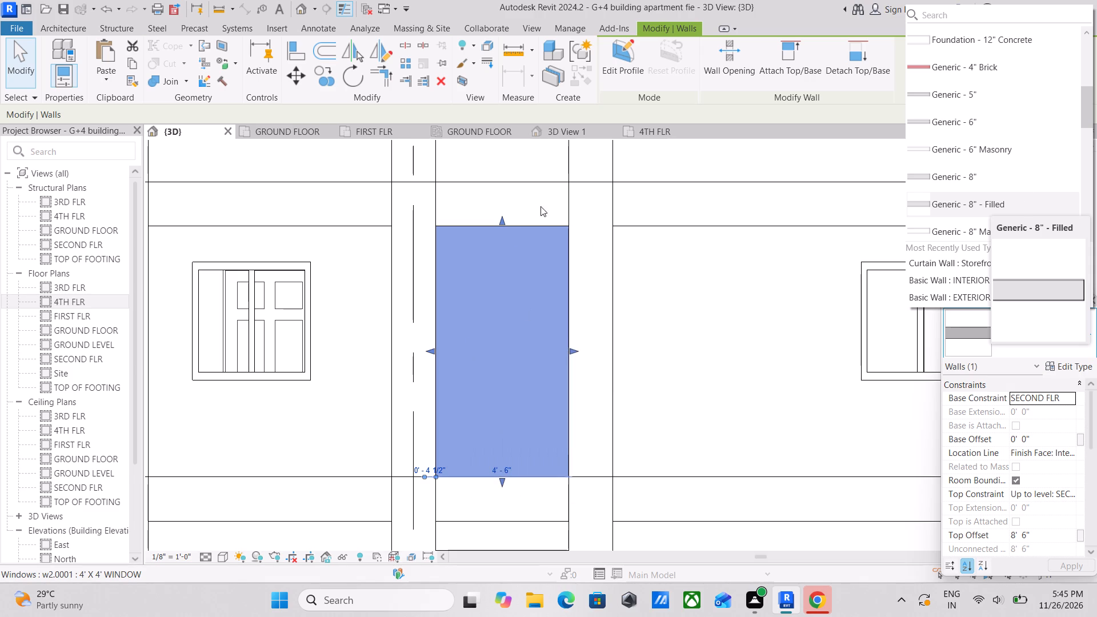
scroll(1044, 261, down, 3)
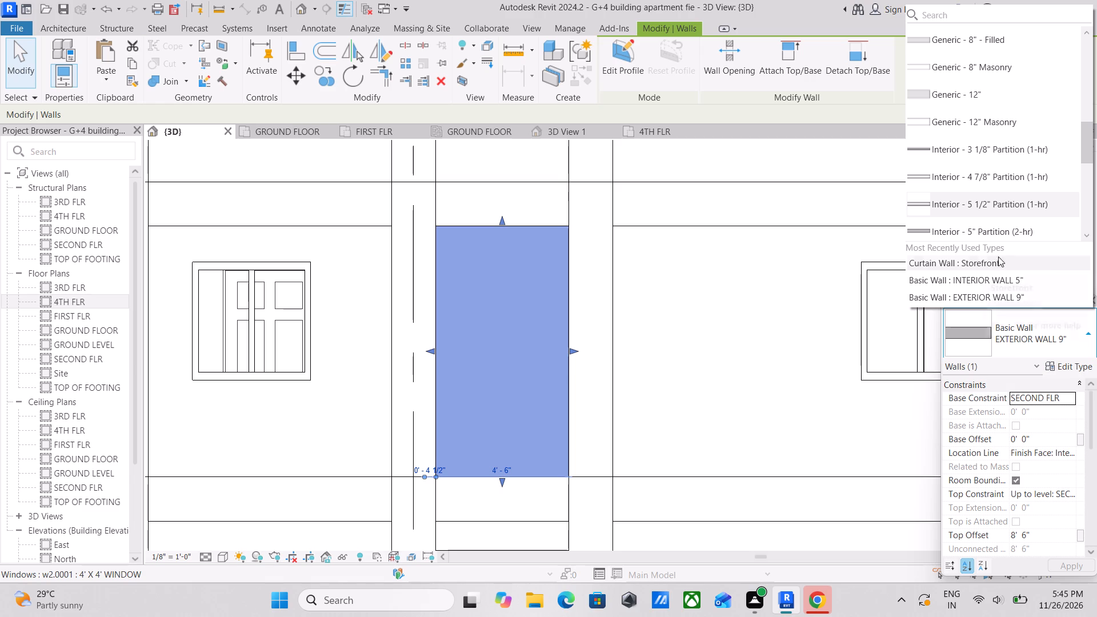
scroll(999, 242, down, 3)
scroll(948, 220, down, 3)
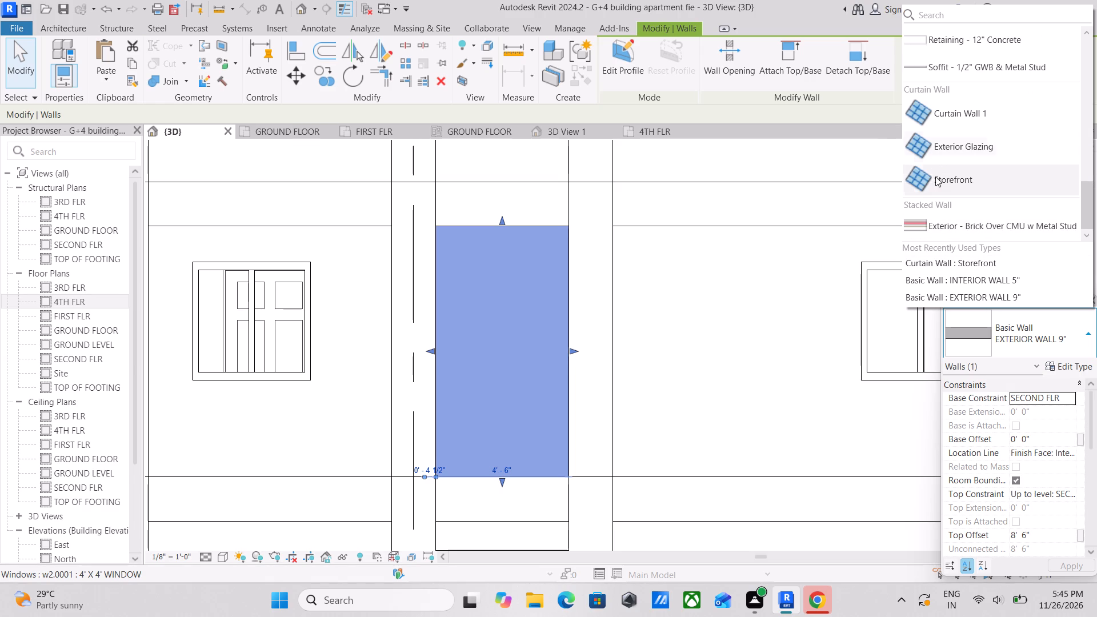
click(937, 185)
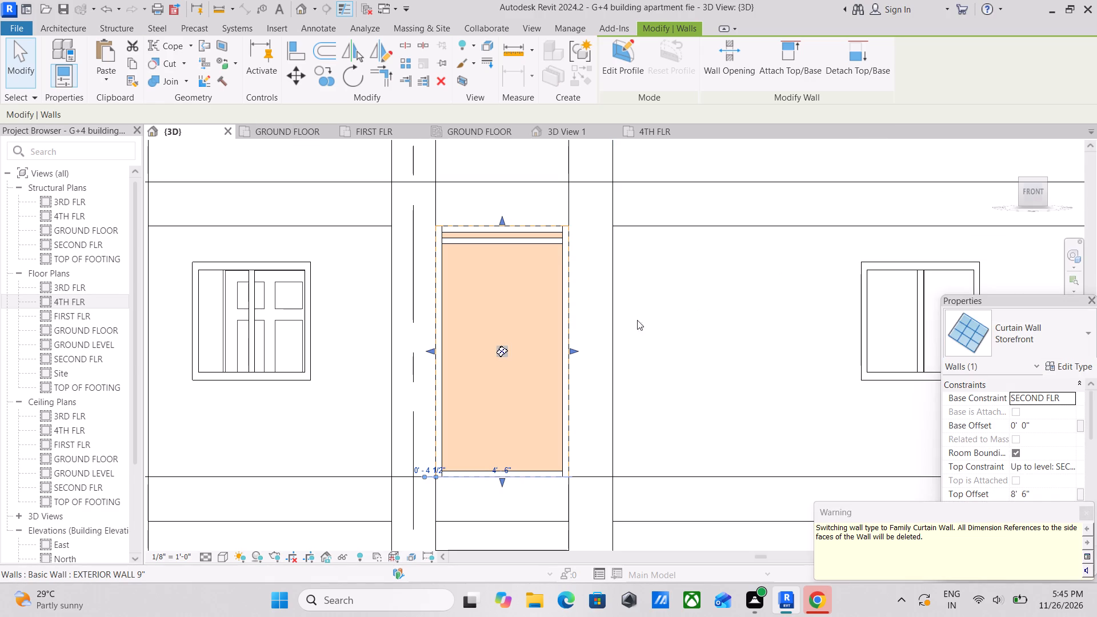
key(Escape)
Unpin and delete the intermediate horizontal mullion just below the head of the second-floor storefront panel.
scroll(453, 210, up, 3)
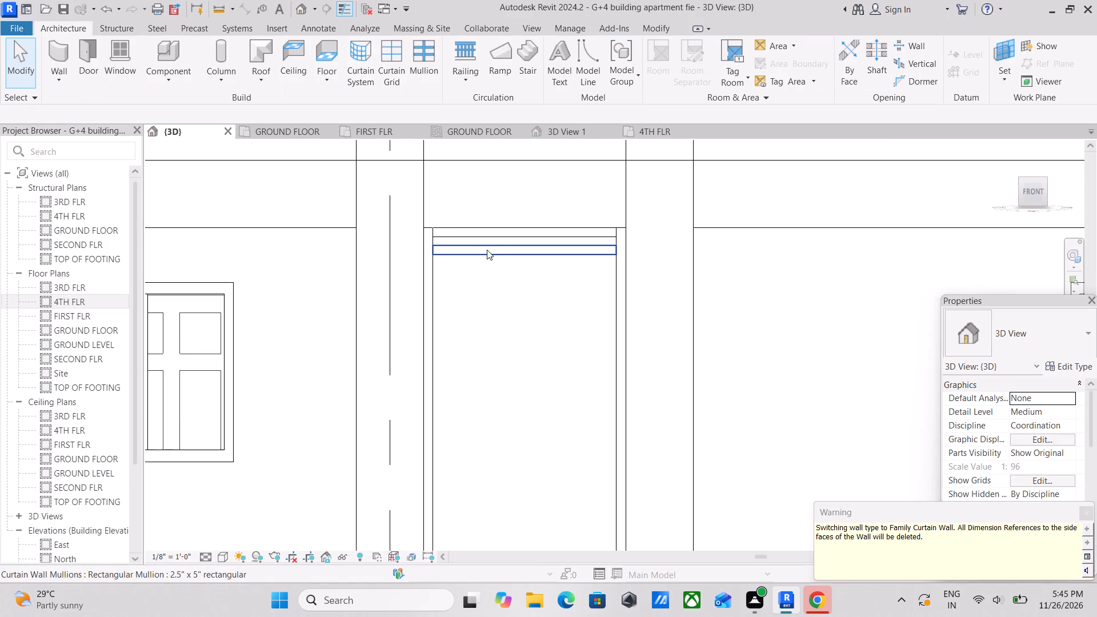
key(Escape)
click(537, 252)
right_click(537, 252)
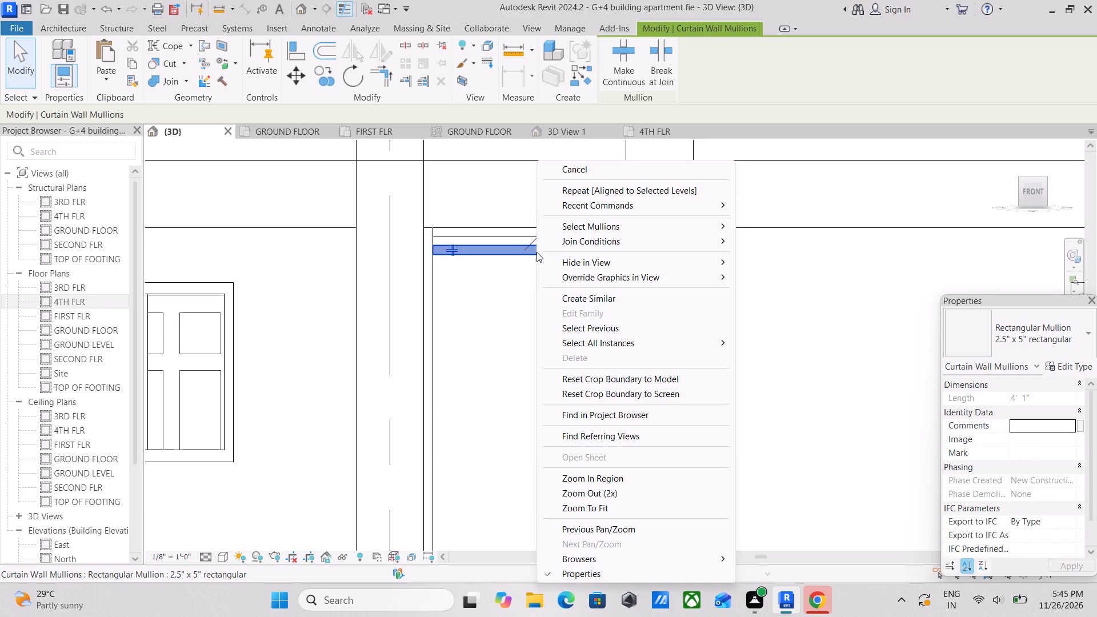
key(Escape)
click(548, 221)
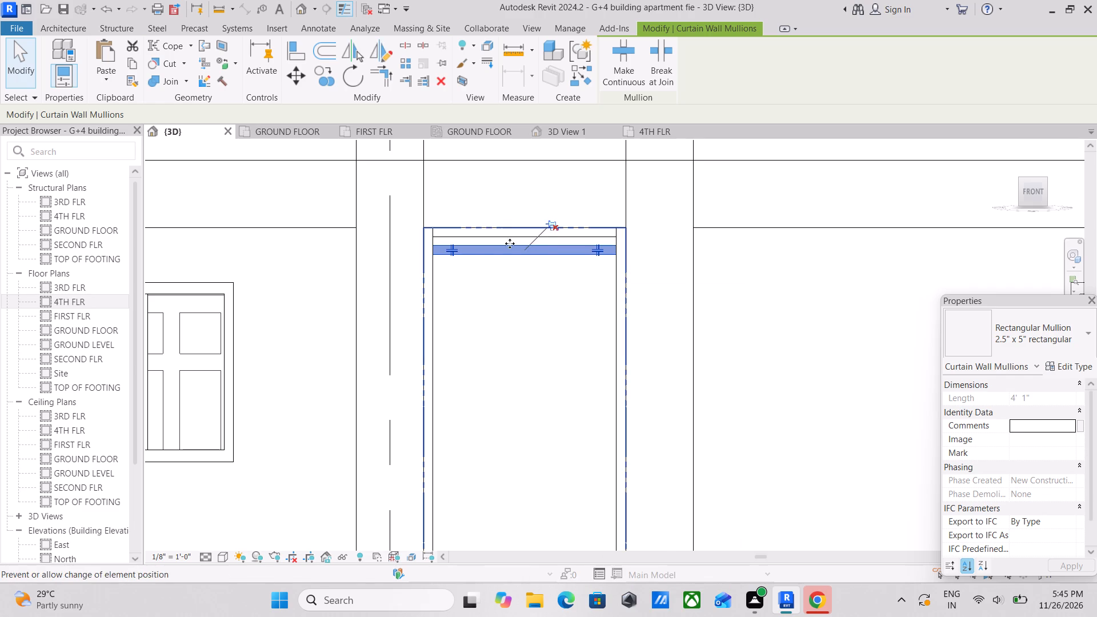
right_click(485, 250)
click(530, 356)
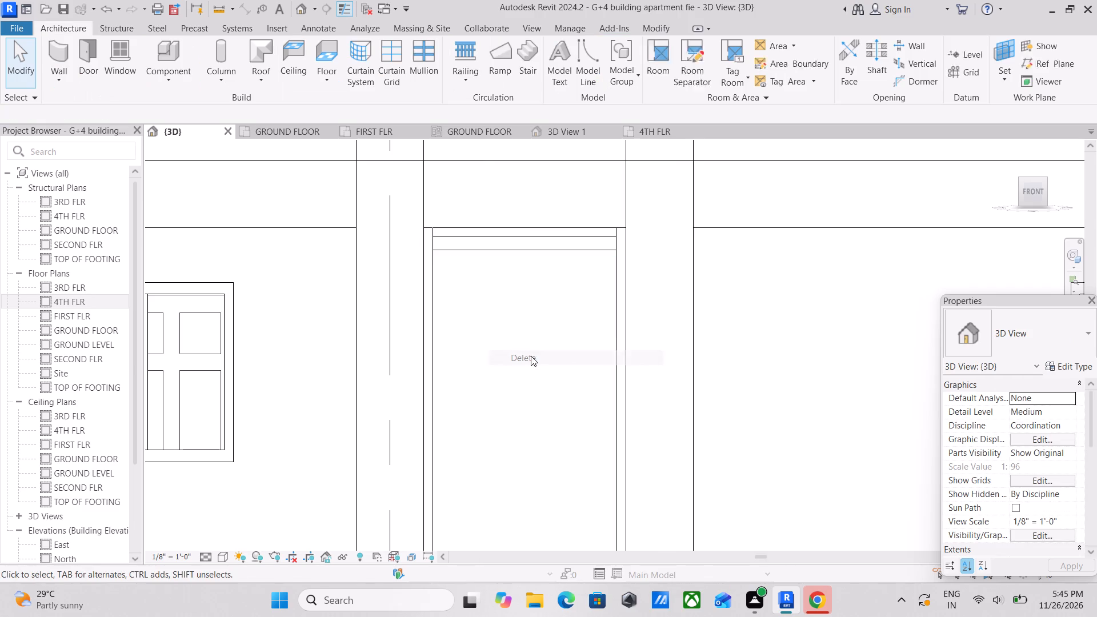
Unpin and delete the remaining horizontal curtain grid line near the head of the second-floor storefront panel.
scroll(528, 314, up, 2)
click(548, 231)
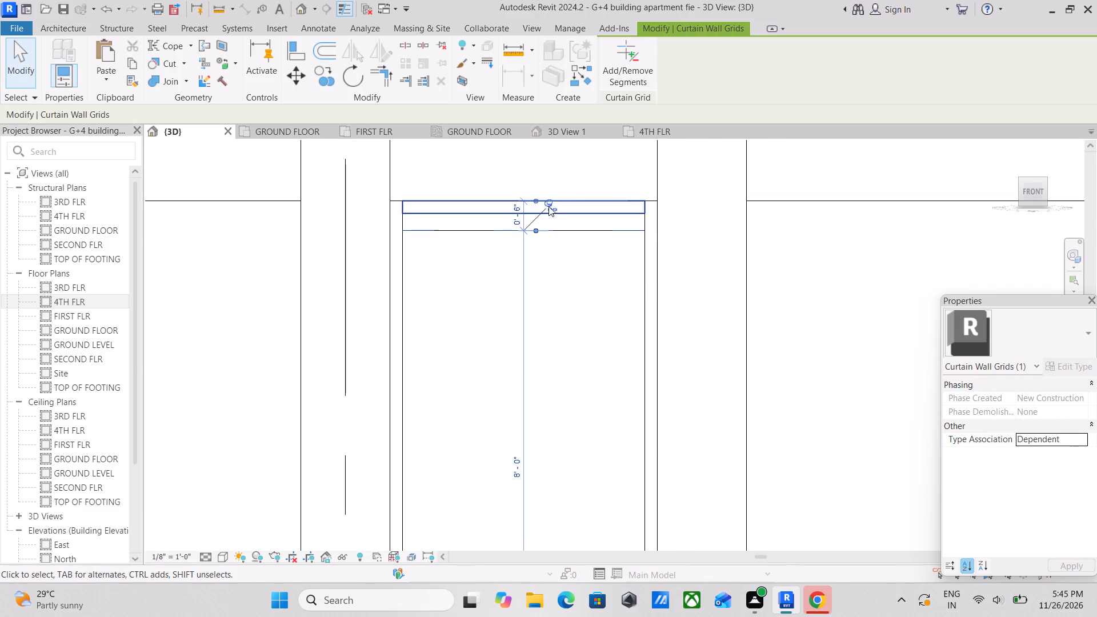
click(548, 199)
right_click(461, 234)
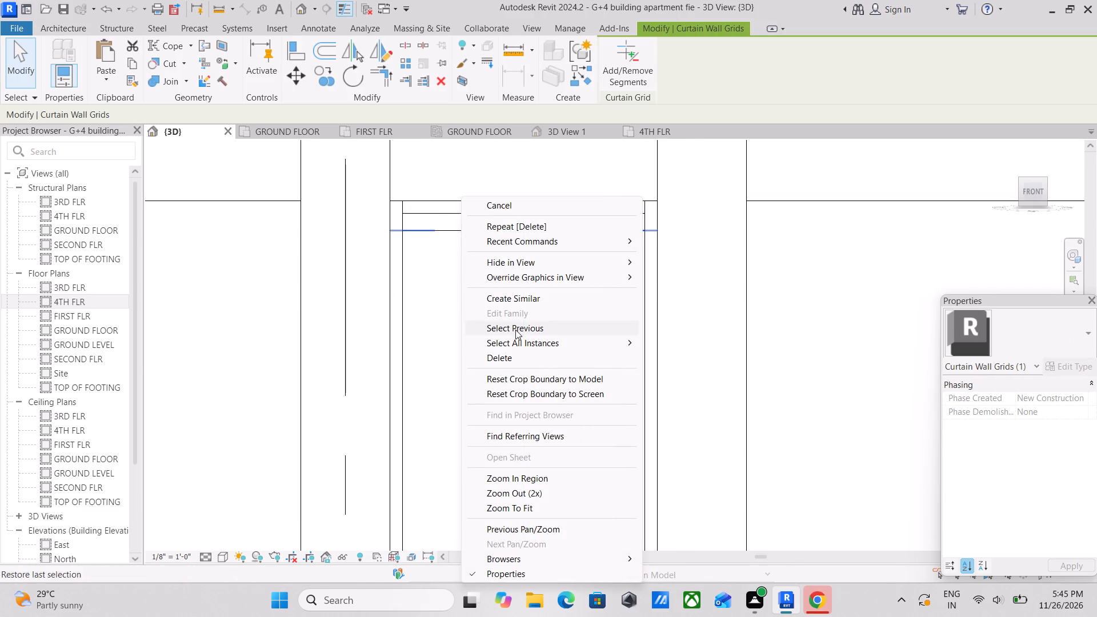
click(518, 357)
key(Escape)
Change the windowless 9" exterior wall panel between the central columns on the third floor to the Storefront curtain wall type.
scroll(471, 247, down, 3)
middle_drag(471, 247, 564, 474)
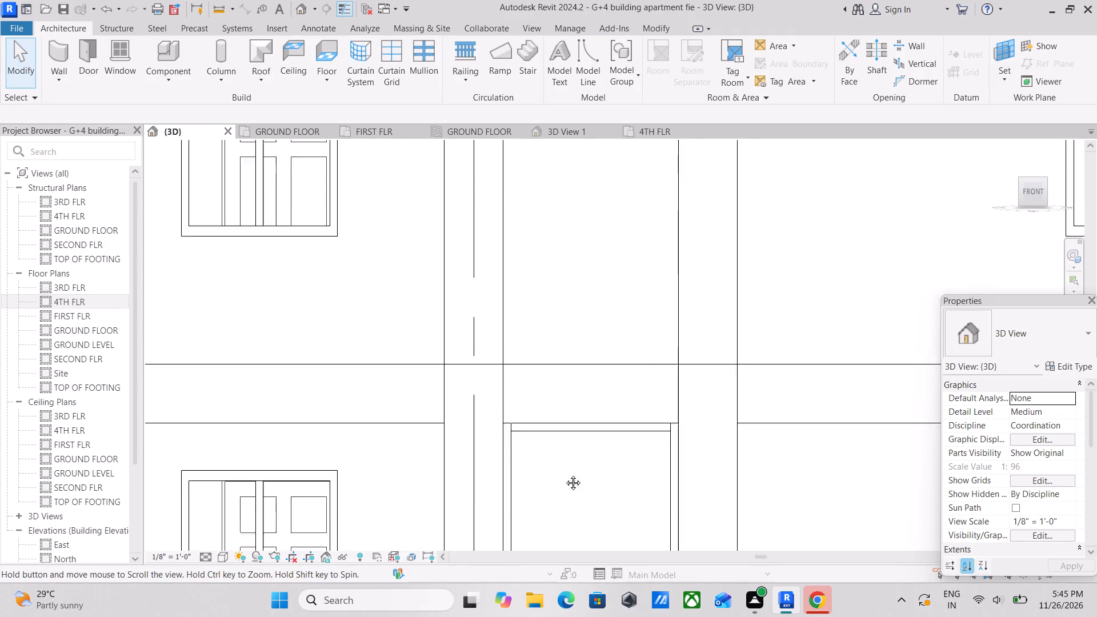
middle_drag(564, 474, 570, 486)
middle_drag(563, 320, 594, 515)
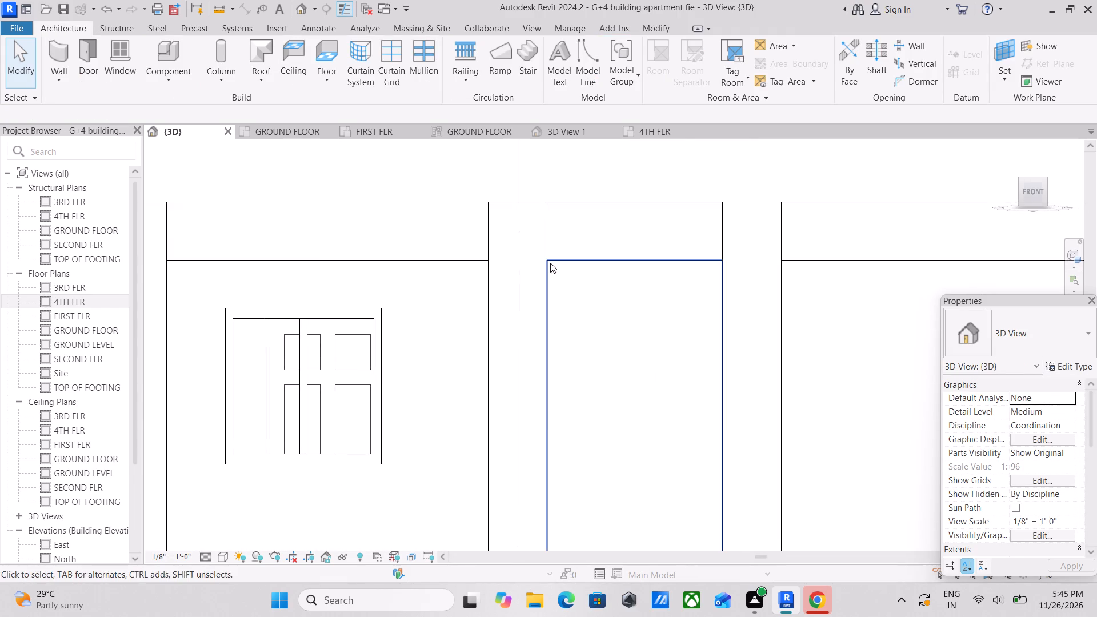
click(550, 263)
click(1071, 336)
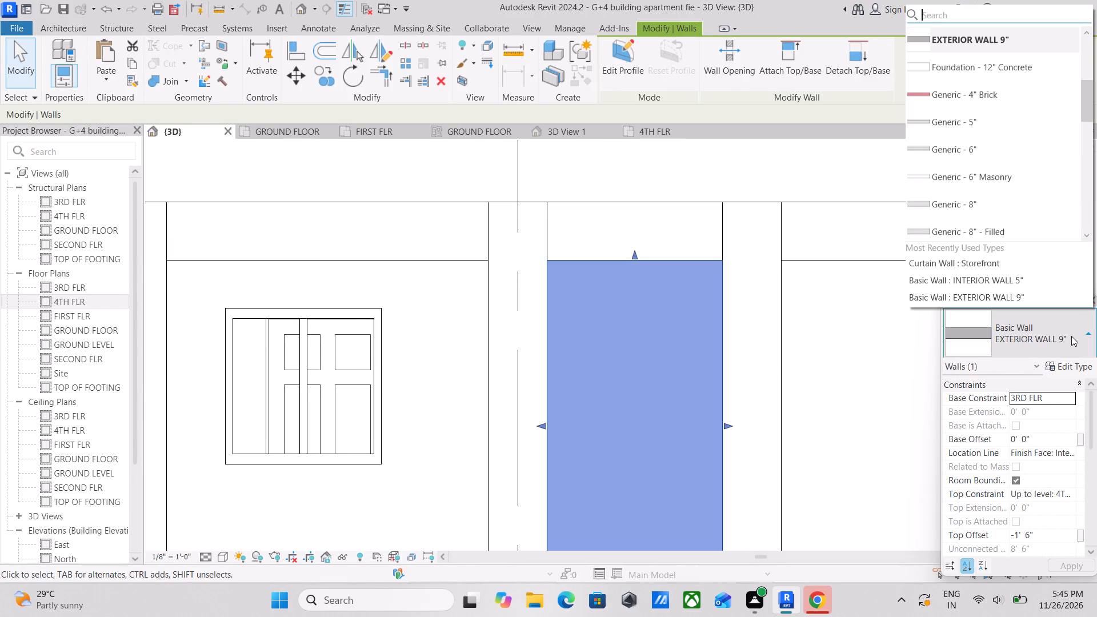
scroll(939, 150, up, 6)
scroll(977, 154, down, 10)
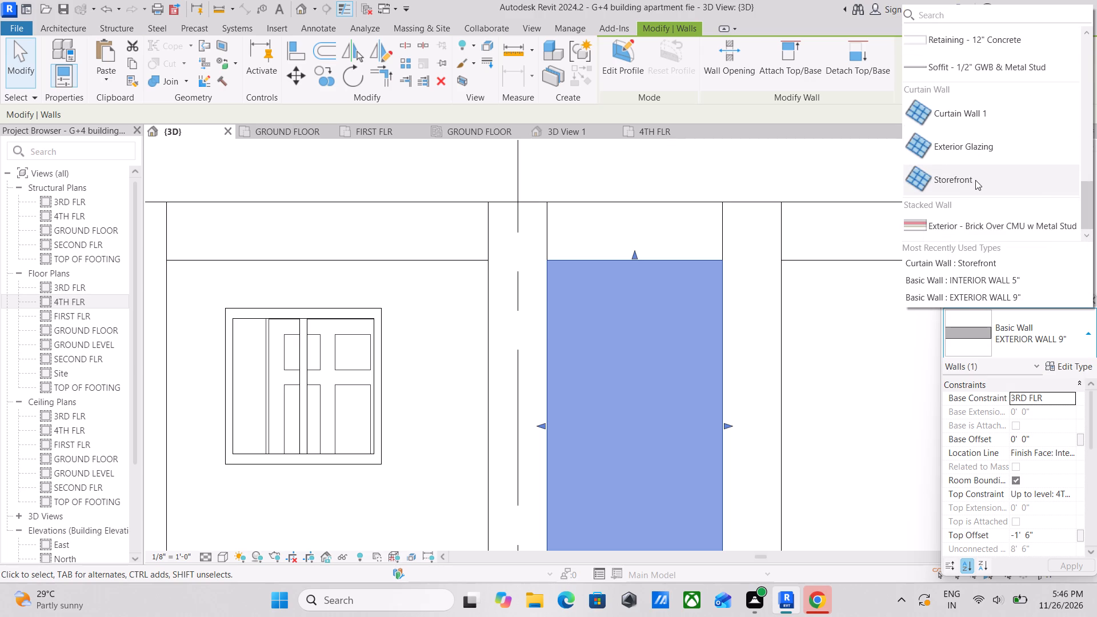
click(978, 181)
Unpin and delete the intermediate horizontal mullion just below the head of the third-floor storefront panel.
scroll(754, 302, down, 1)
middle_drag(754, 302, 750, 253)
scroll(719, 410, up, 1)
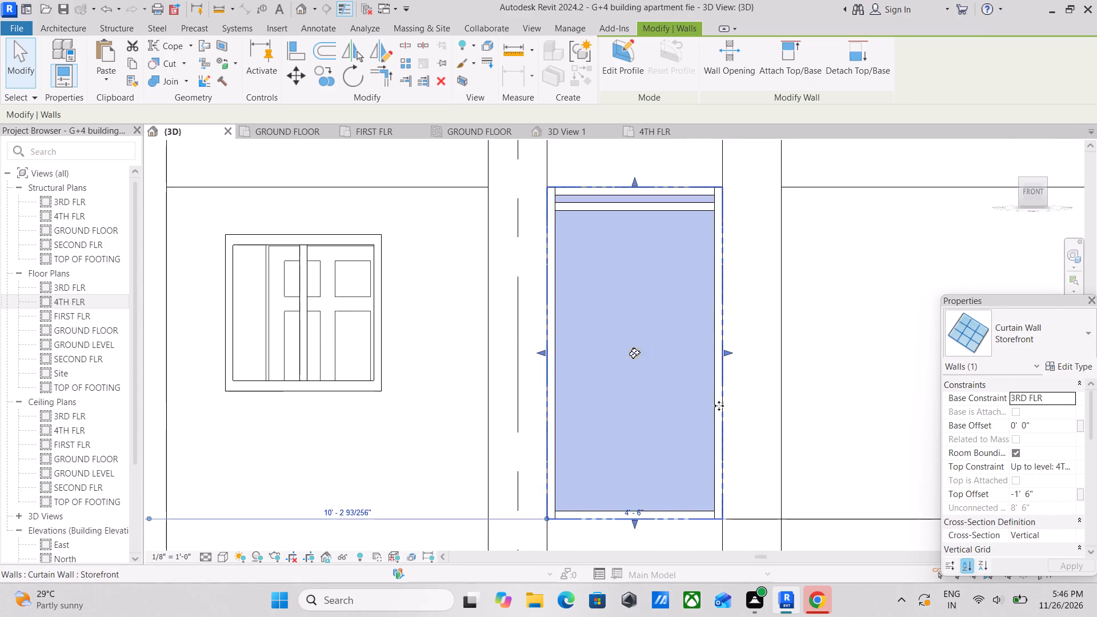
scroll(719, 406, up, 1)
key(Escape)
click(635, 178)
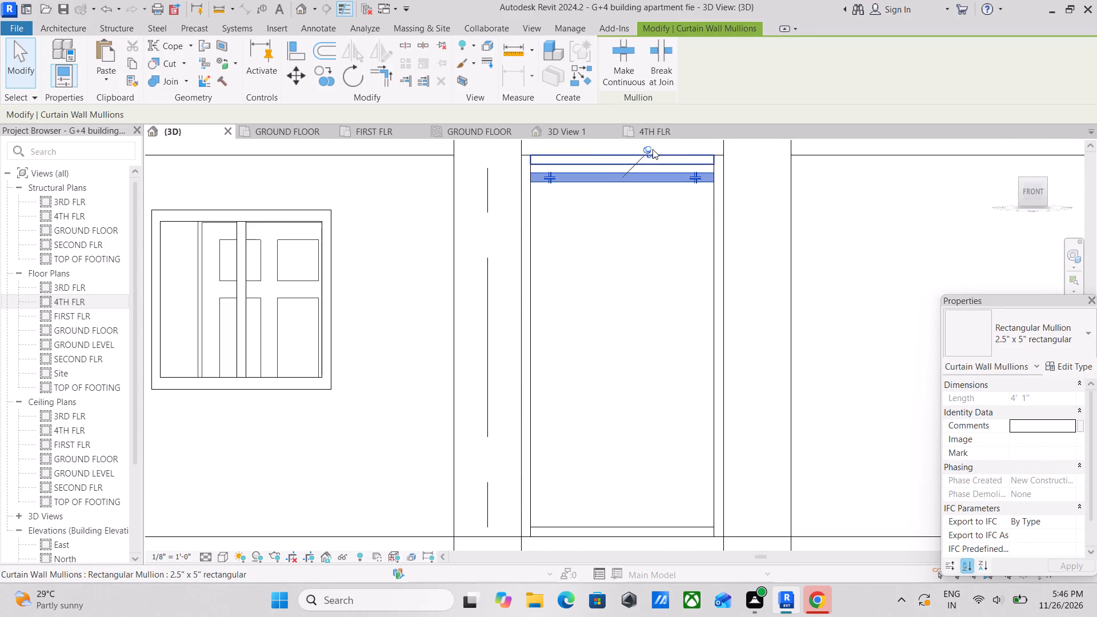
click(652, 149)
scroll(627, 175, up, 7)
right_click(627, 175)
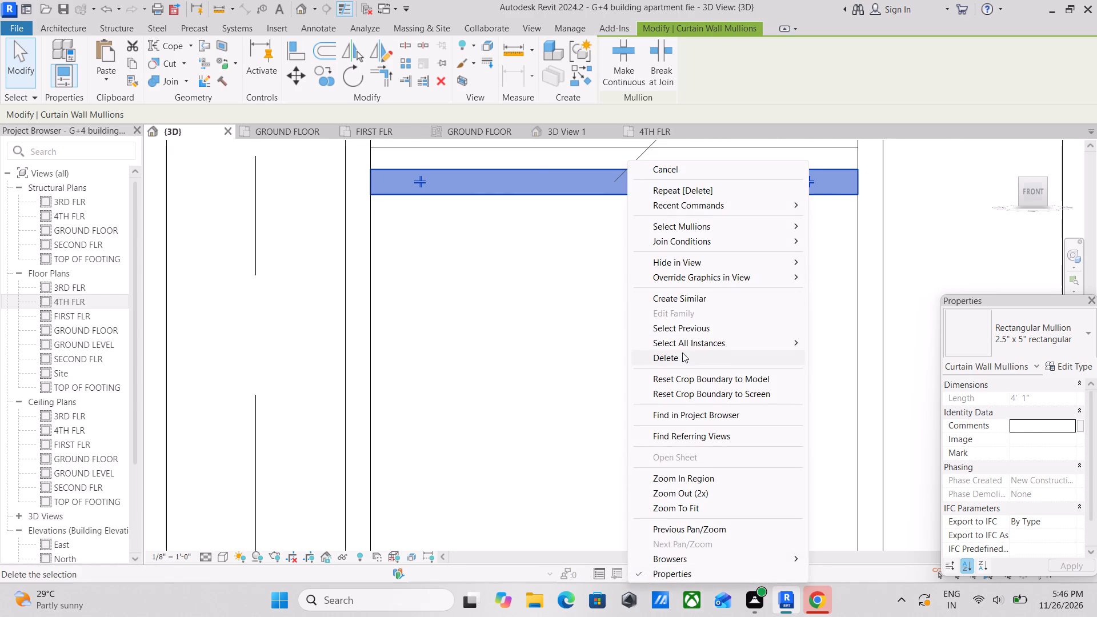
click(675, 359)
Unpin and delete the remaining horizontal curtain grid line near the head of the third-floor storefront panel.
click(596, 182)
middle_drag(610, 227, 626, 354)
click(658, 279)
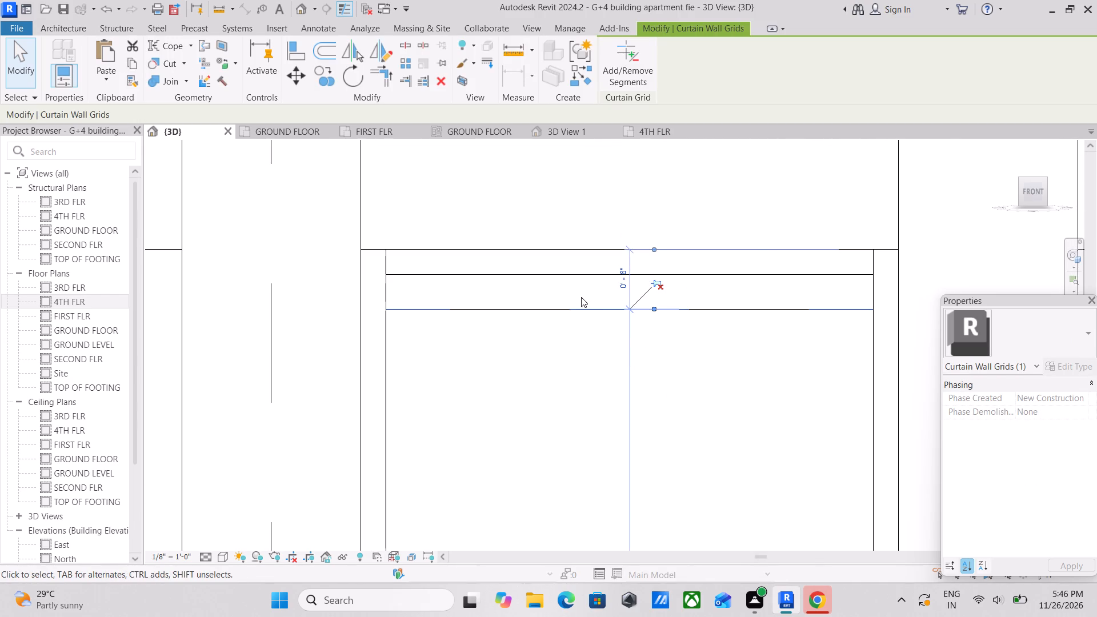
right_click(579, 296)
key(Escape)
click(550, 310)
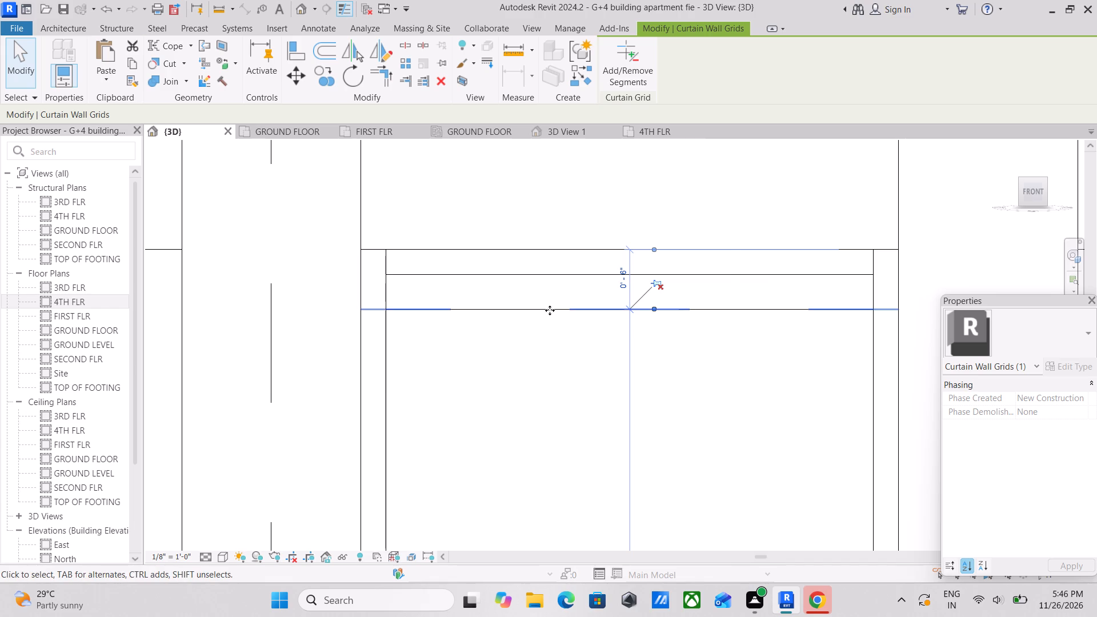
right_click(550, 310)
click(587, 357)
Nudge the third-floor storefront curtain wall inward until its projecting frame sits flush with the adjoining front facade face.
scroll(535, 340, down, 3)
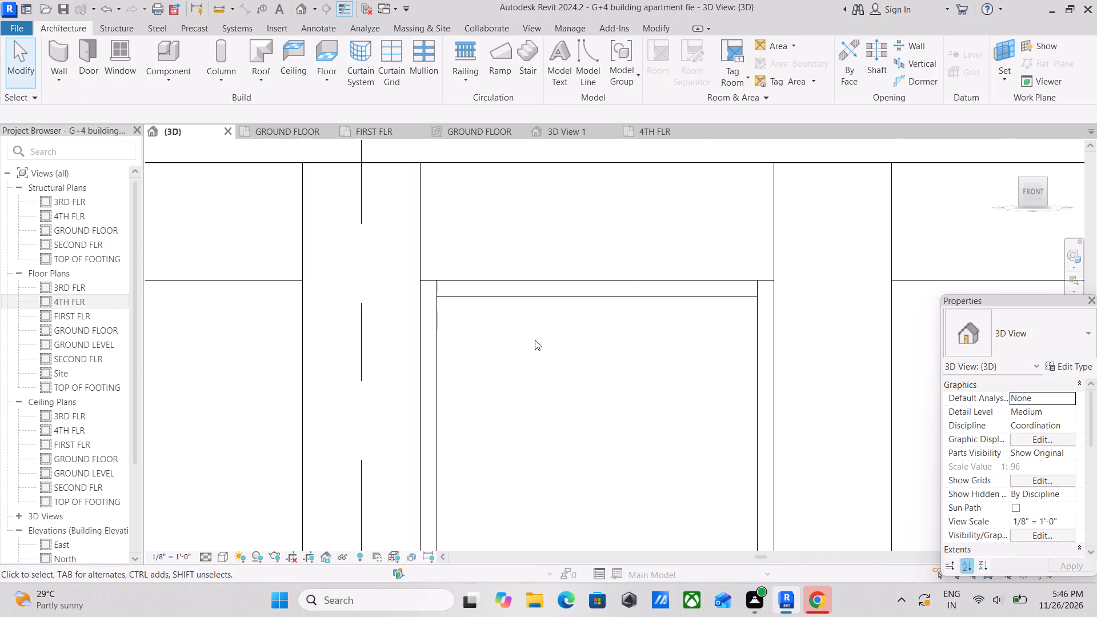
scroll(542, 331, down, 9)
middle_drag(556, 310, 582, 403)
scroll(588, 297, down, 2)
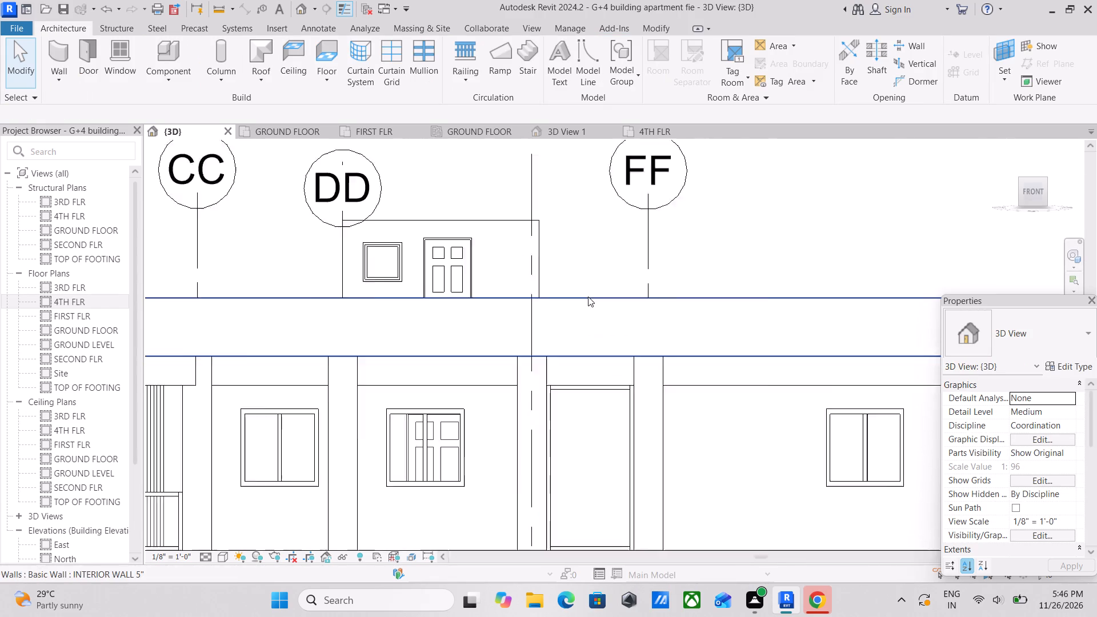
scroll(607, 372, down, 1)
middle_drag(612, 390, 599, 243)
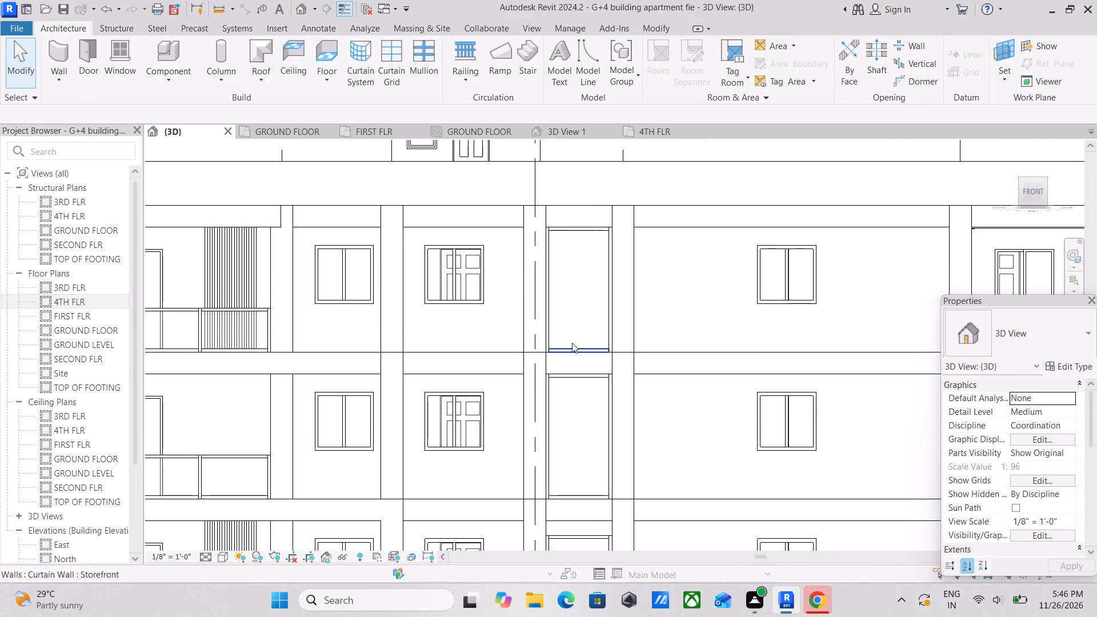
scroll(592, 235, down, 3)
scroll(597, 296, down, 2)
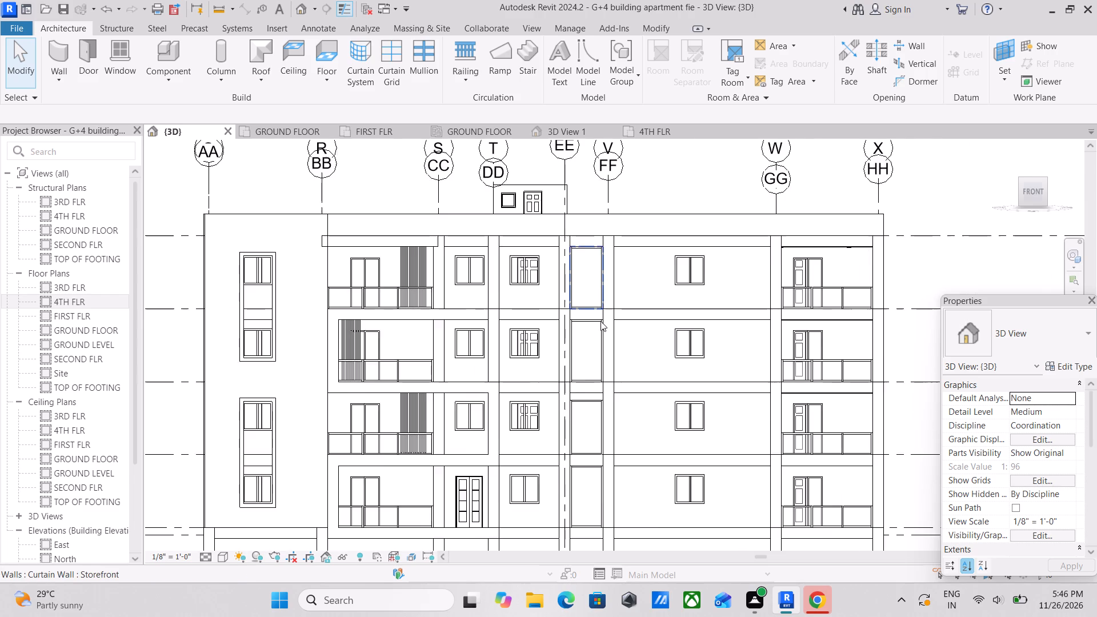
scroll(601, 322, down, 2)
shift+middle_drag(604, 361, 650, 409)
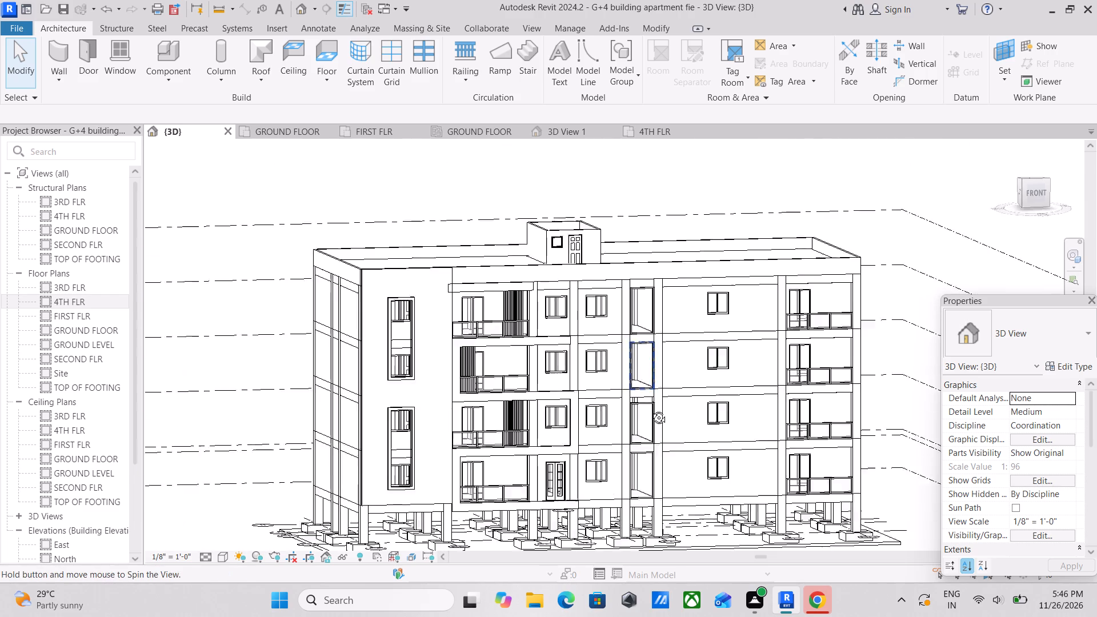
shift+middle_drag(650, 409, 674, 434)
scroll(705, 334, up, 3)
shift+middle_drag(705, 334, 747, 379)
scroll(785, 320, up, 4)
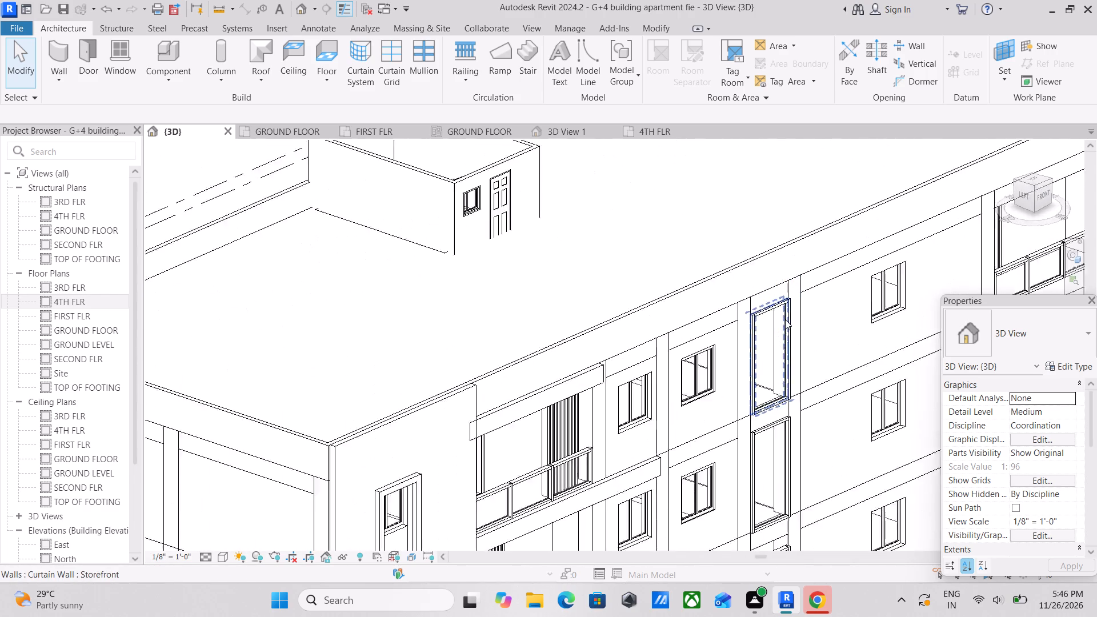
scroll(785, 319, up, 4)
middle_drag(790, 316, 707, 327)
scroll(707, 303, up, 3)
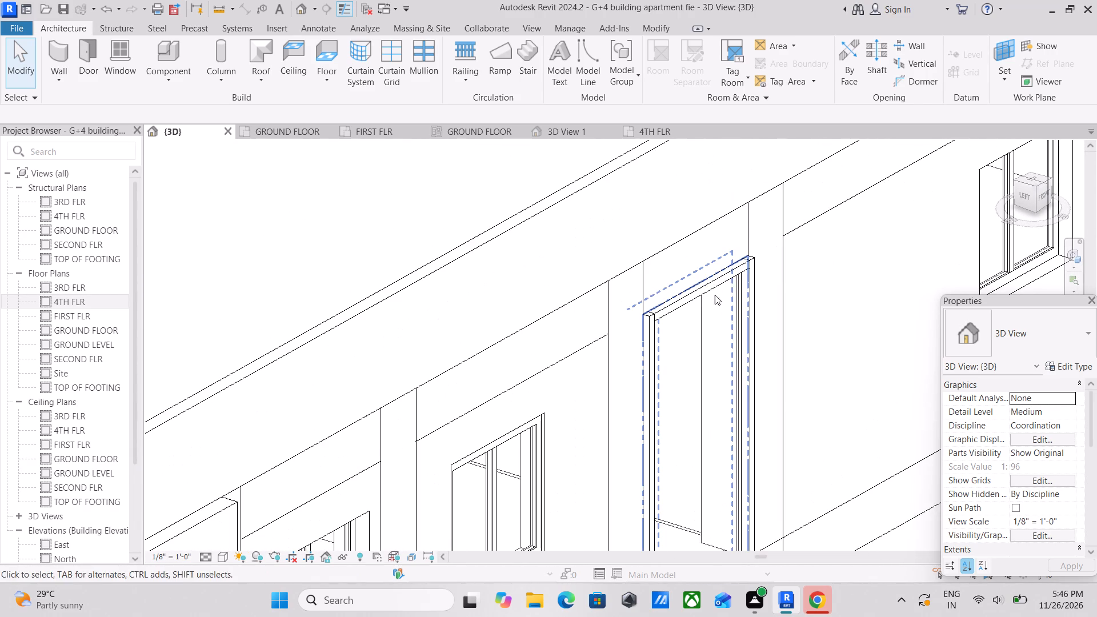
scroll(674, 307, up, 3)
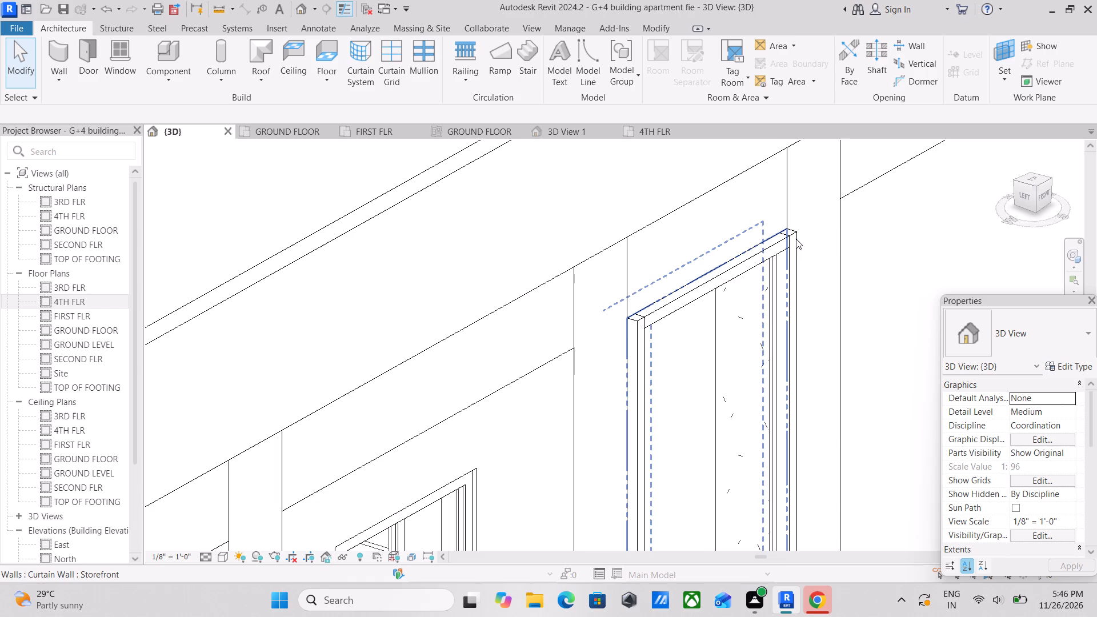
scroll(795, 227, up, 4)
click(799, 241)
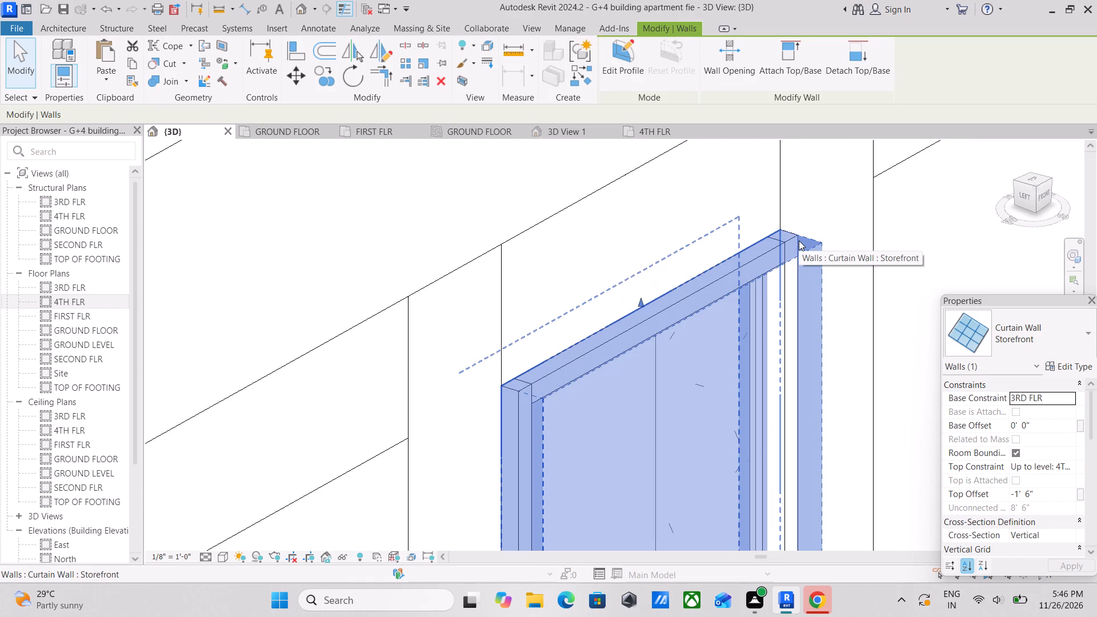
key(Left)
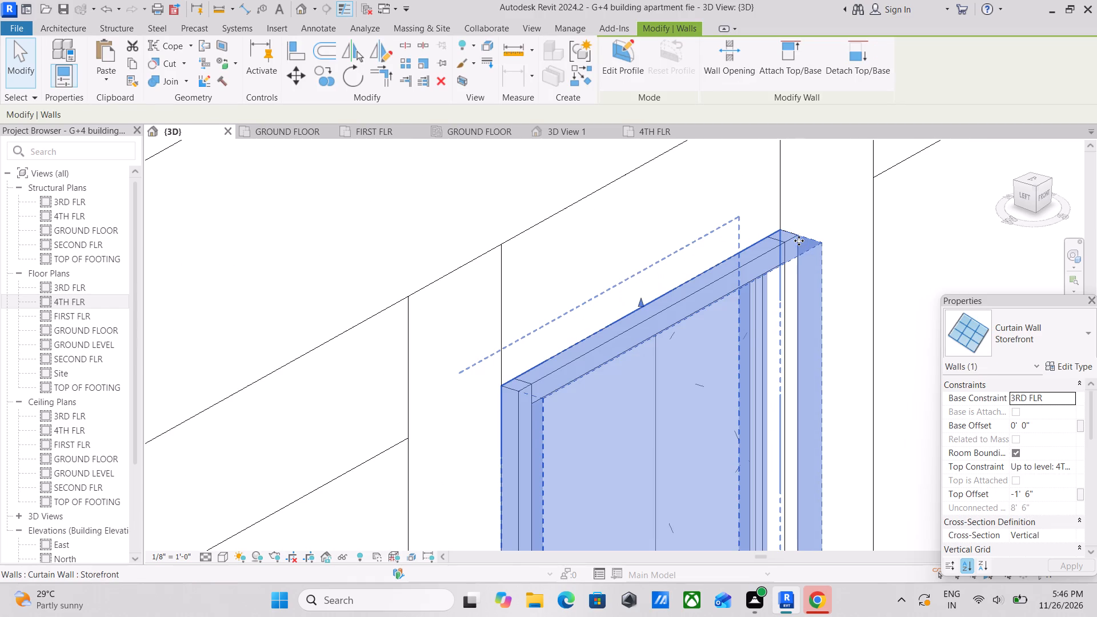
key(Left)
key(Left)
key(Left)
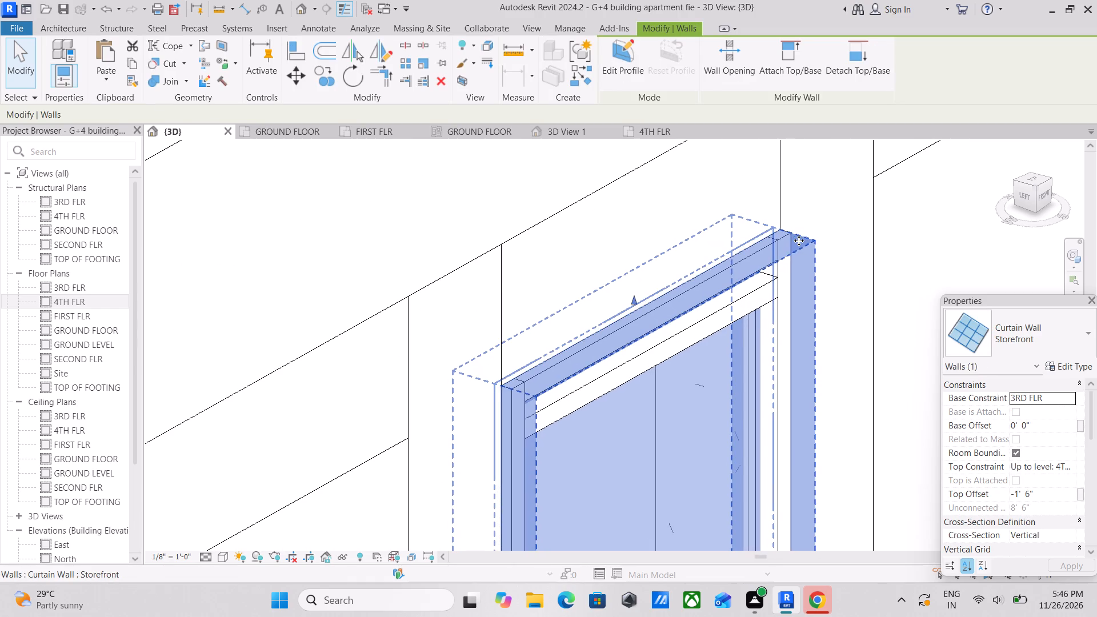
key(Left)
key(Left)
key(Left)
key(Left)
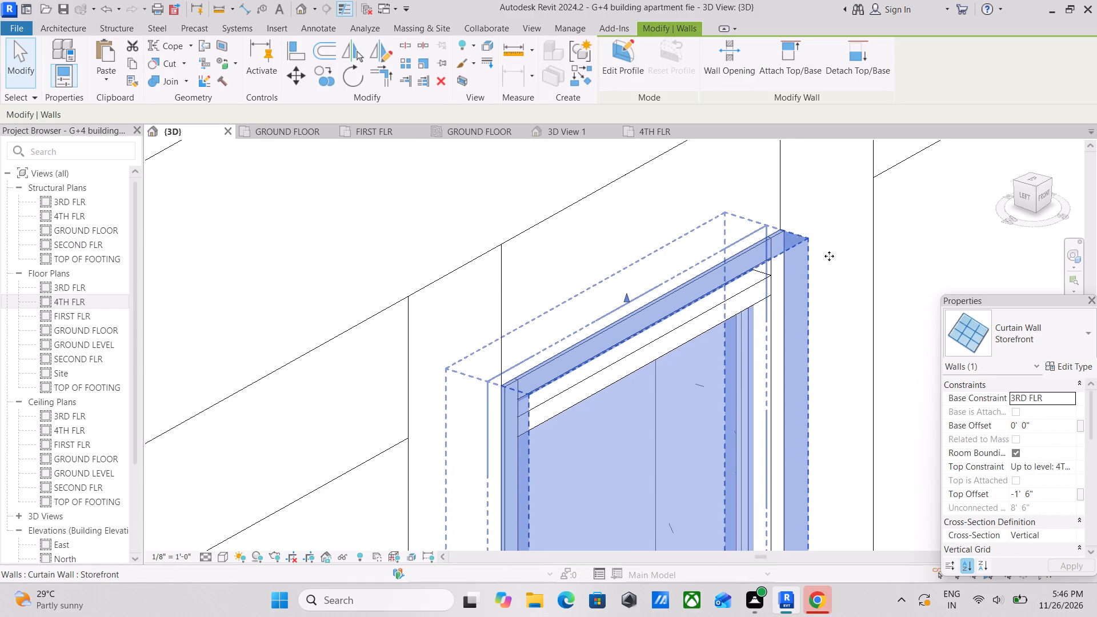
scroll(1020, 319, up, 4)
scroll(767, 379, up, 3)
scroll(454, 384, up, 7)
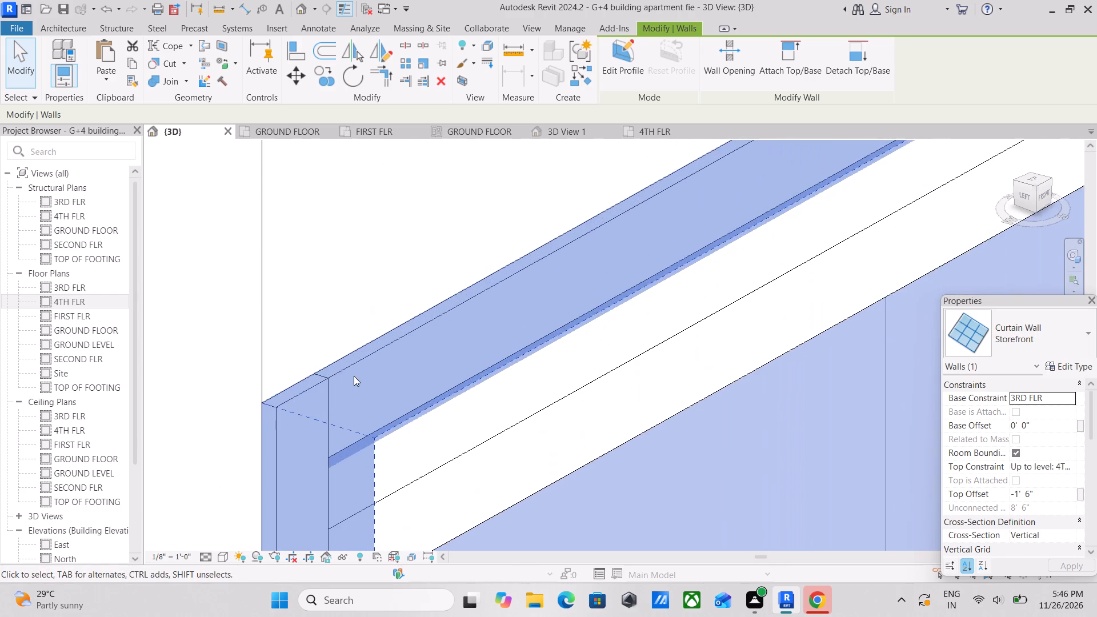
key(Left)
key(Left)
key(Left)
key(Left)
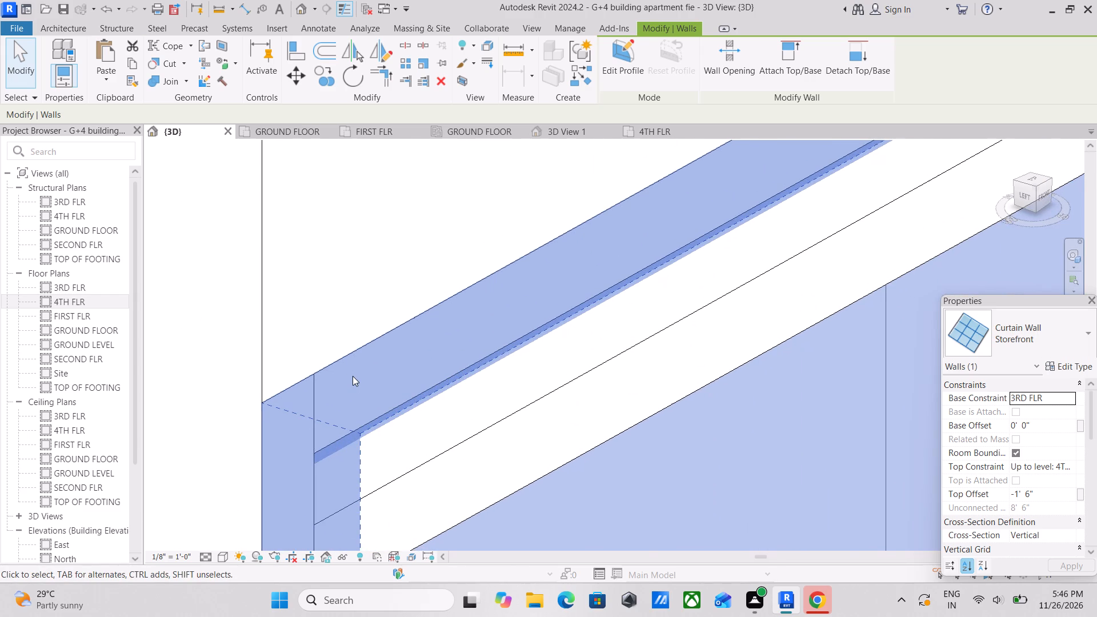
scroll(236, 393, up, 4)
scroll(347, 449, up, 11)
key(Left)
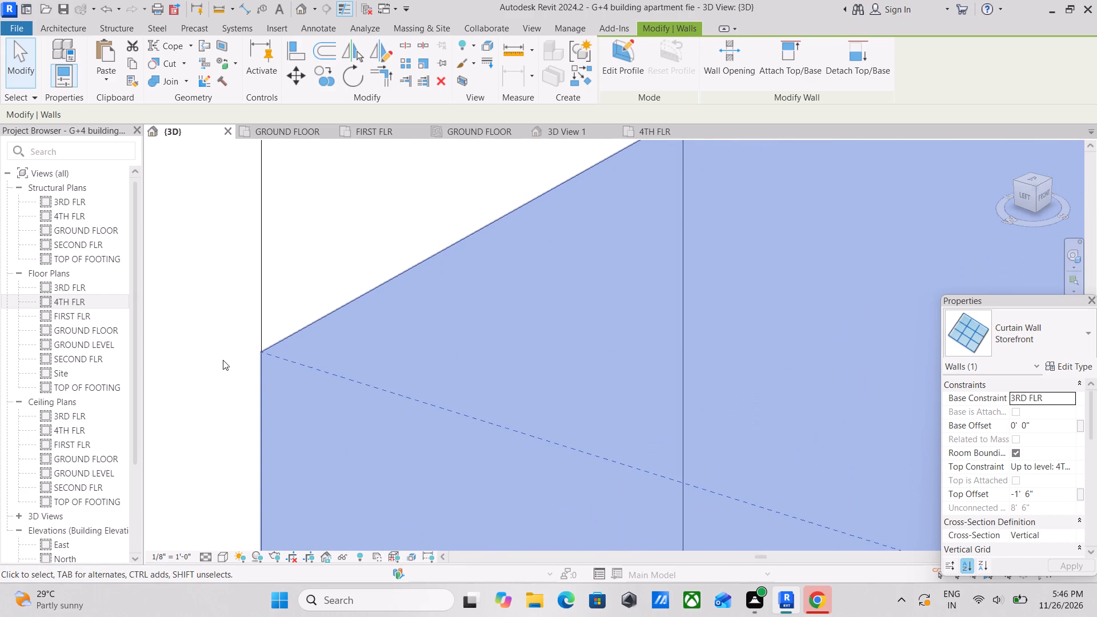
key(Right)
scroll(263, 351, down, 5)
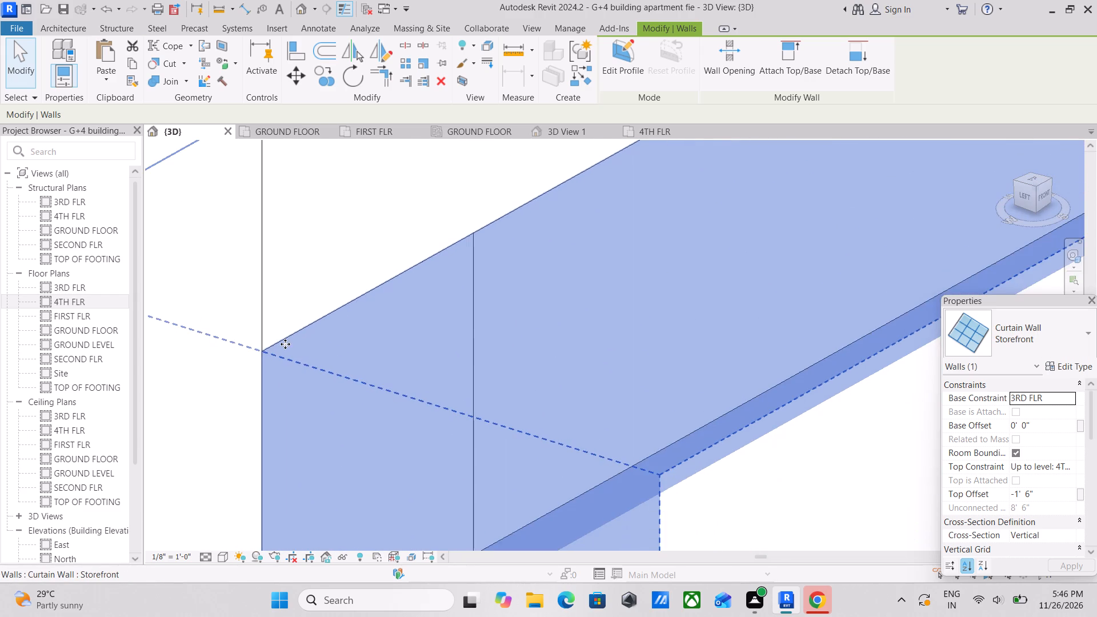
scroll(285, 344, down, 5)
key(Escape)
Unpin and delete the intermediate horizontal mullion below the head of the repositioned third-floor storefront panel.
scroll(401, 322, down, 18)
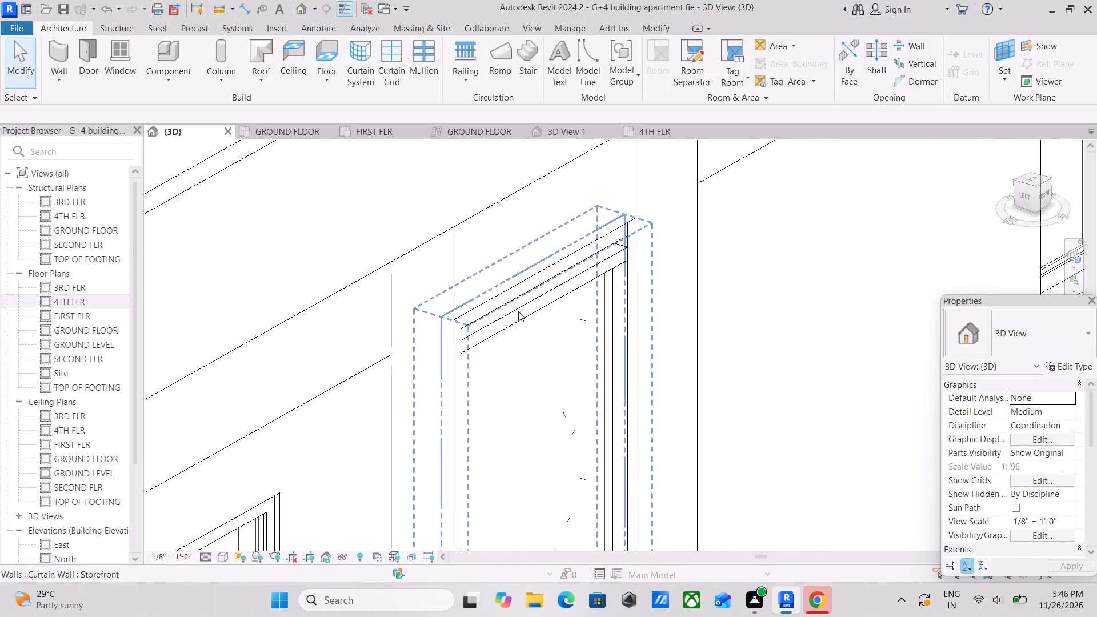
scroll(525, 311, up, 7)
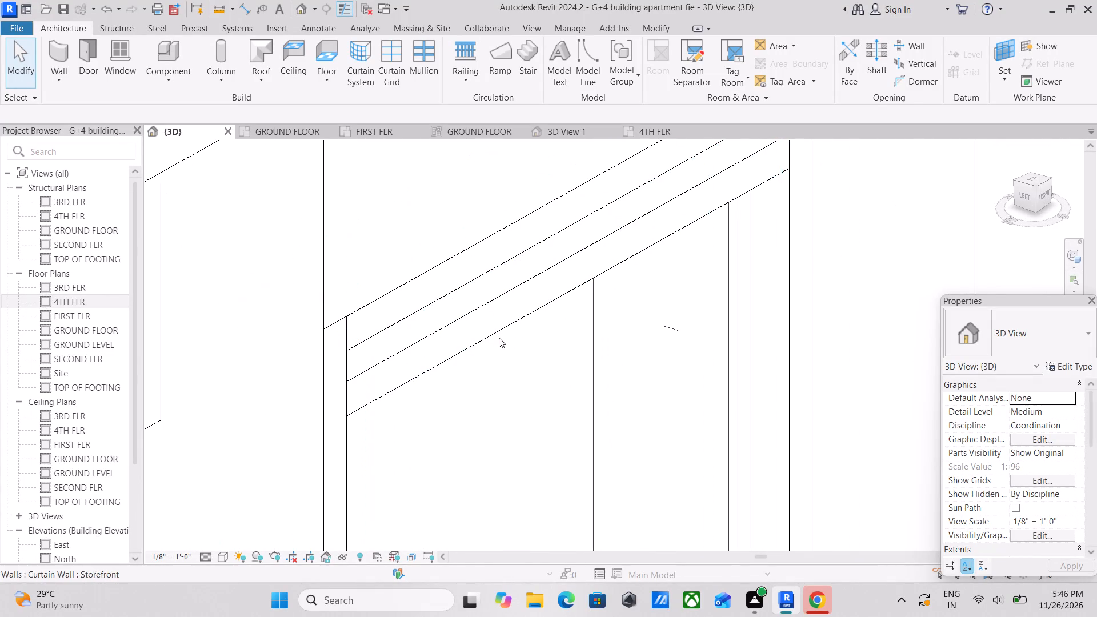
click(499, 330)
scroll(499, 330, down, 4)
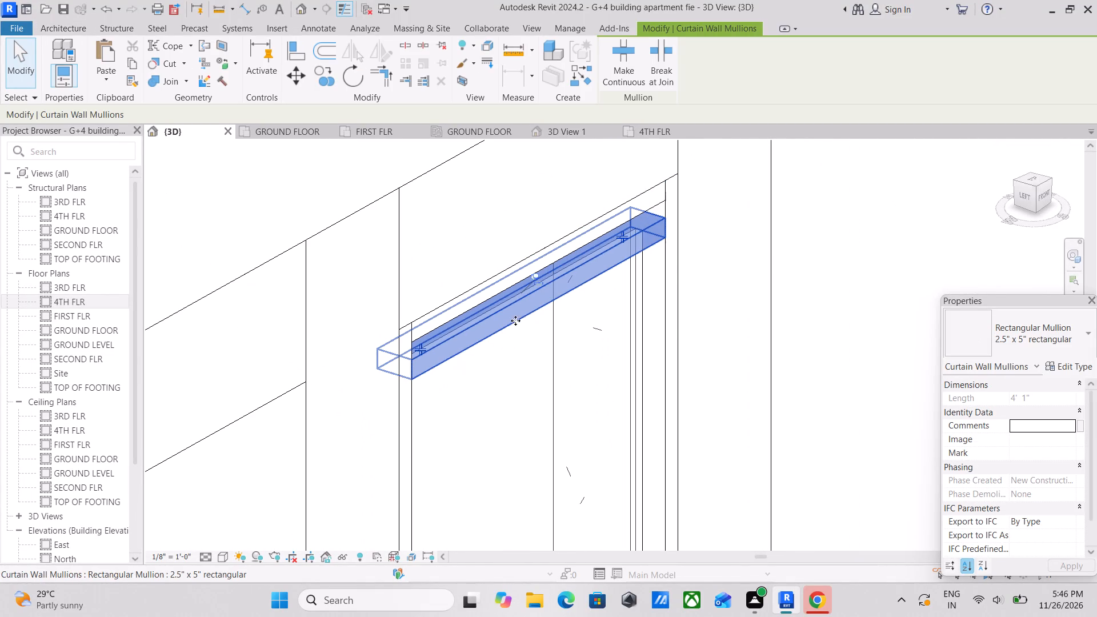
click(541, 271)
scroll(516, 305, up, 5)
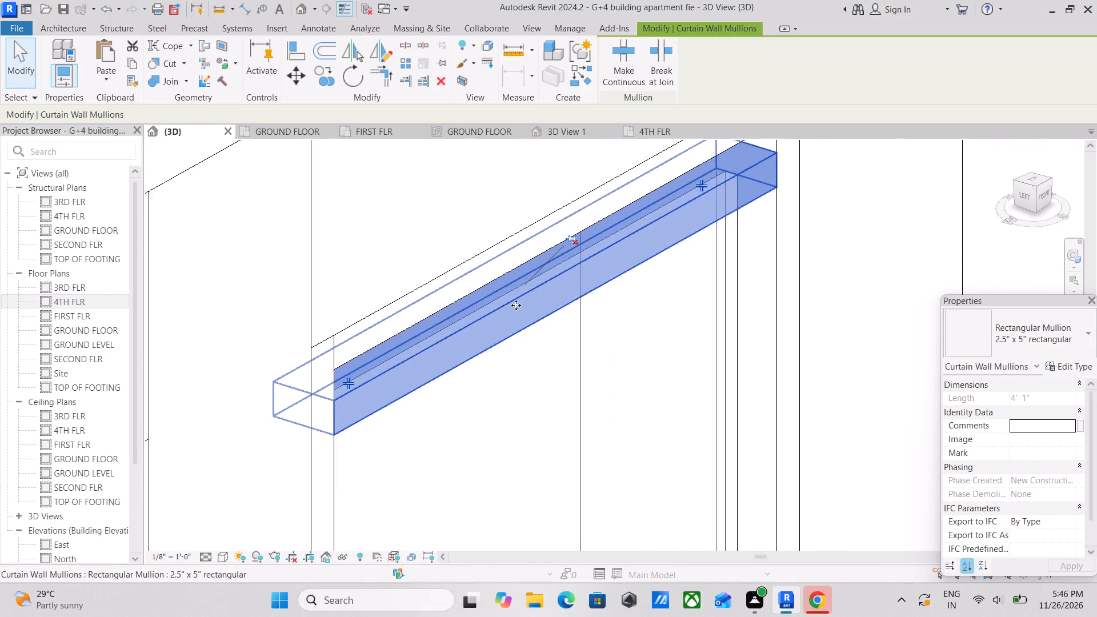
scroll(516, 305, up, 3)
right_click(516, 305)
click(541, 356)
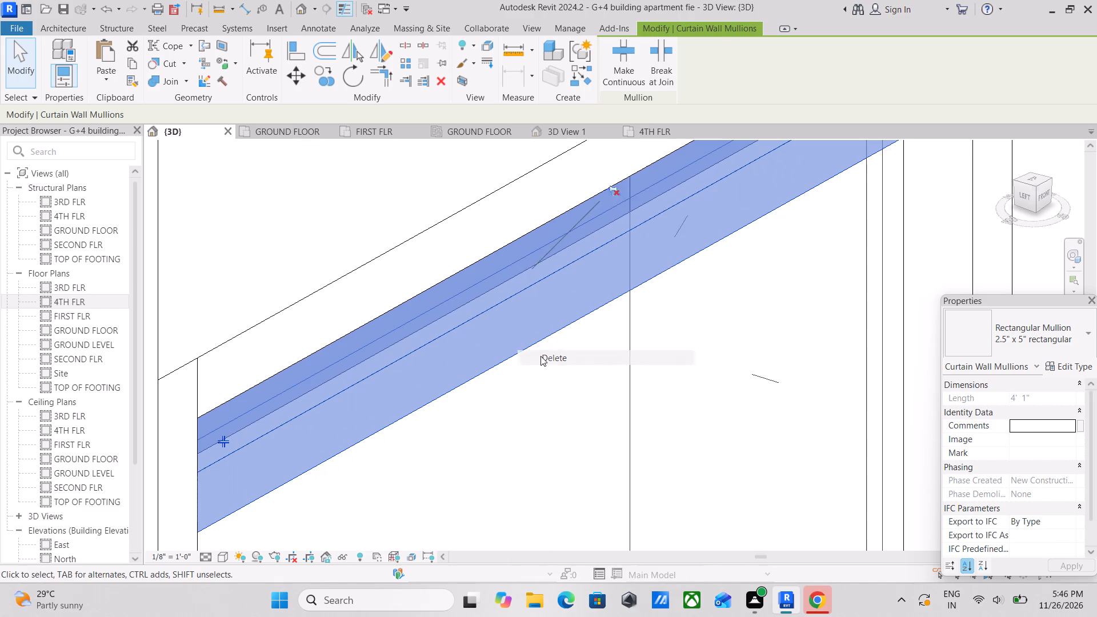
Unpin and delete the horizontal curtain grid line below the head of the repositioned third-floor storefront panel.
click(437, 321)
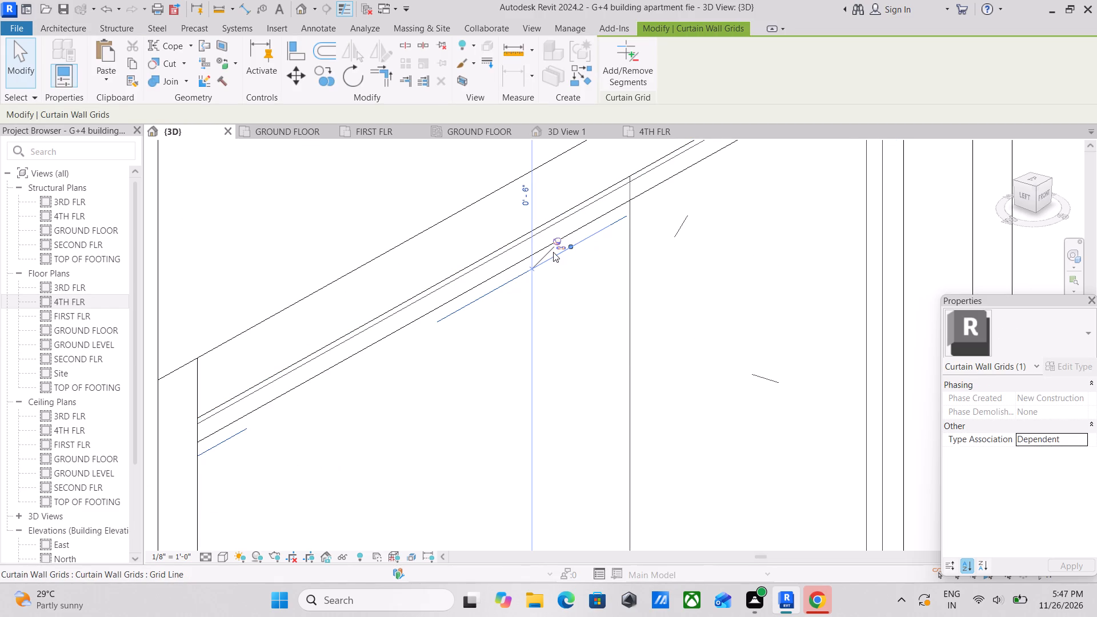
click(556, 247)
right_click(453, 315)
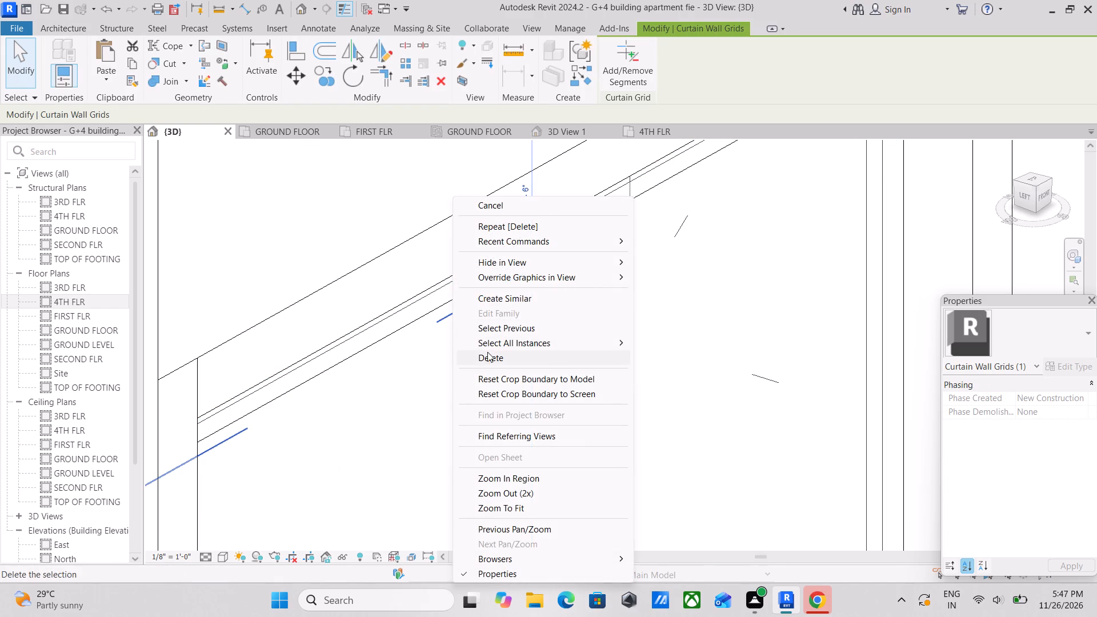
click(487, 357)
scroll(487, 357, down, 9)
key(Escape)
Nudge the second-floor storefront curtain wall inward until its projecting frame sits flush with the adjoining front facade face.
middle_drag(478, 324, 511, 202)
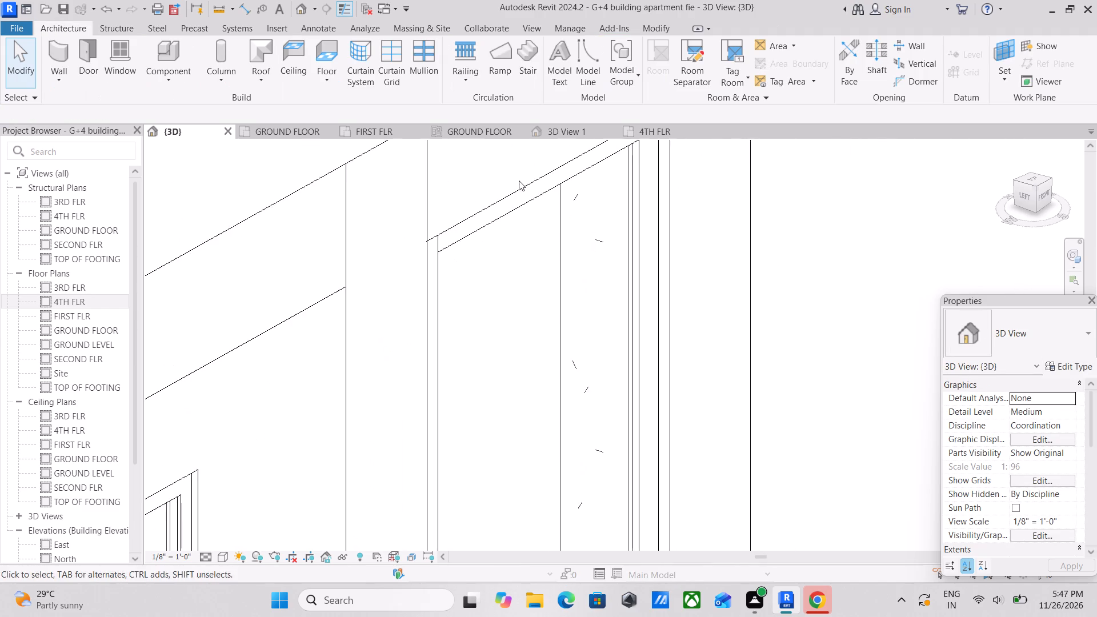
scroll(519, 181, down, 4)
scroll(516, 313, down, 1)
middle_drag(511, 297, 551, 142)
middle_drag(586, 406, 583, 262)
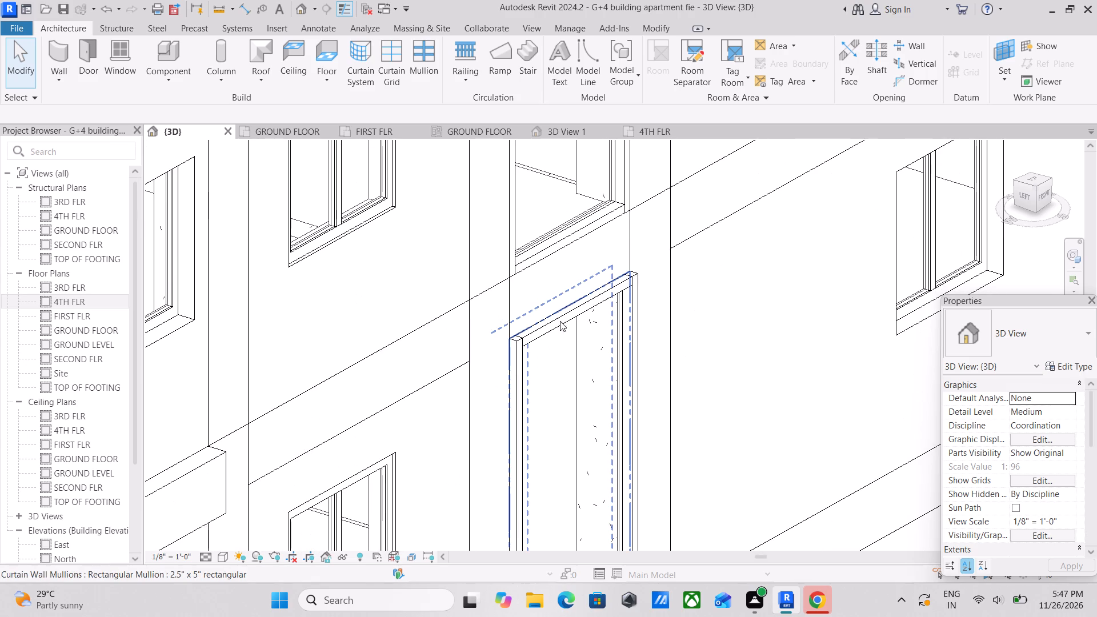
scroll(543, 342, up, 6)
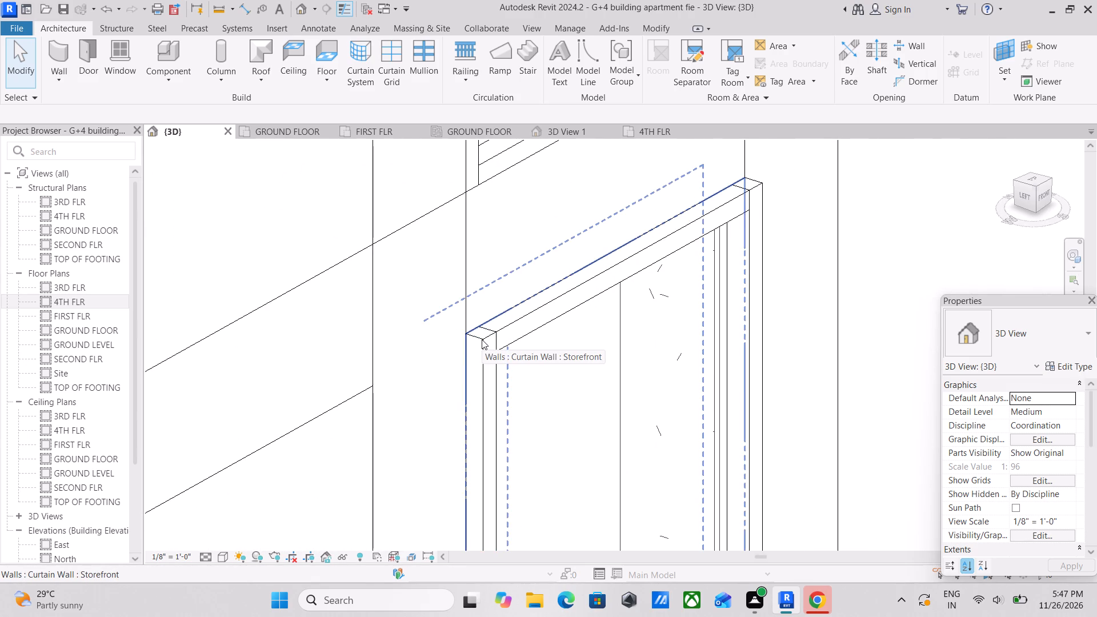
click(482, 339)
scroll(482, 339, up, 3)
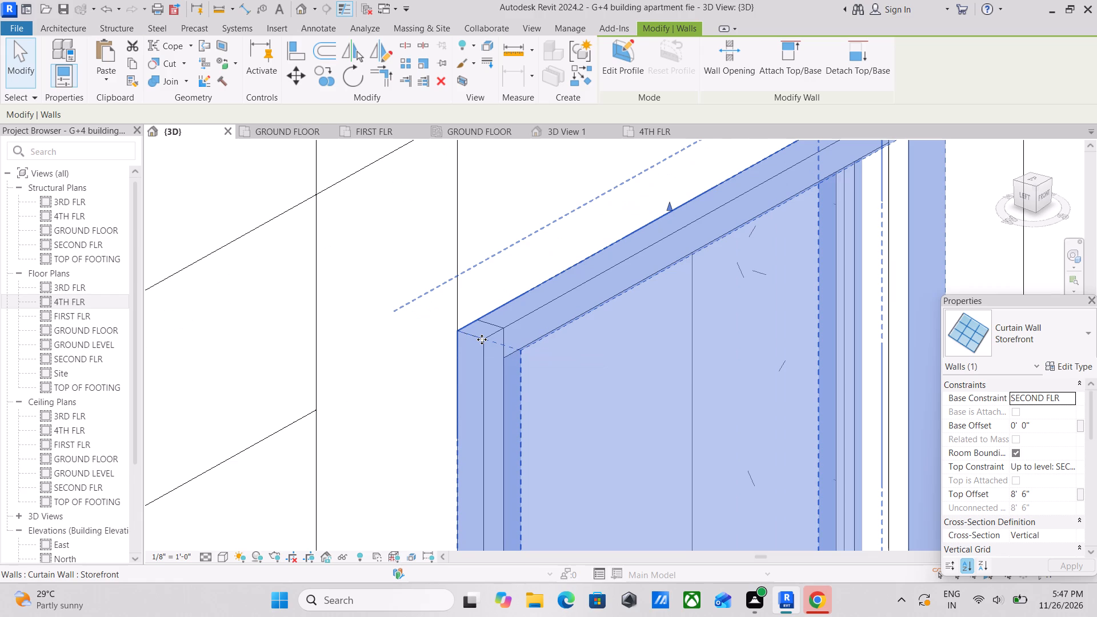
key(Left)
key(Left)
key(Left)
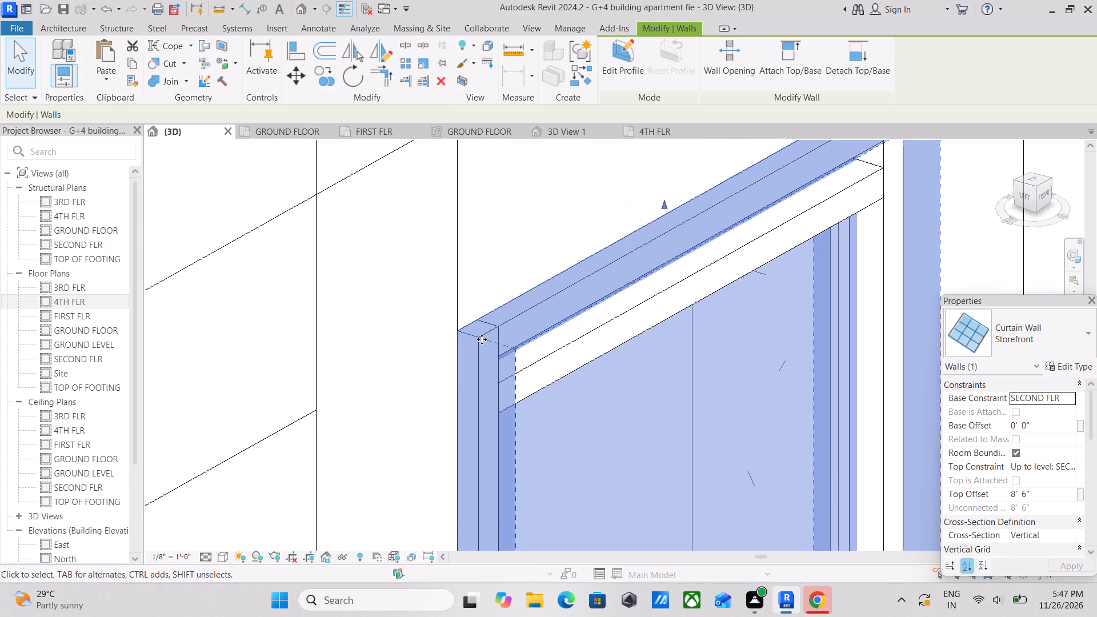
key(Left)
key(Left)
key(Left)
scroll(482, 339, up, 6)
key(Left)
scroll(440, 322, up, 3)
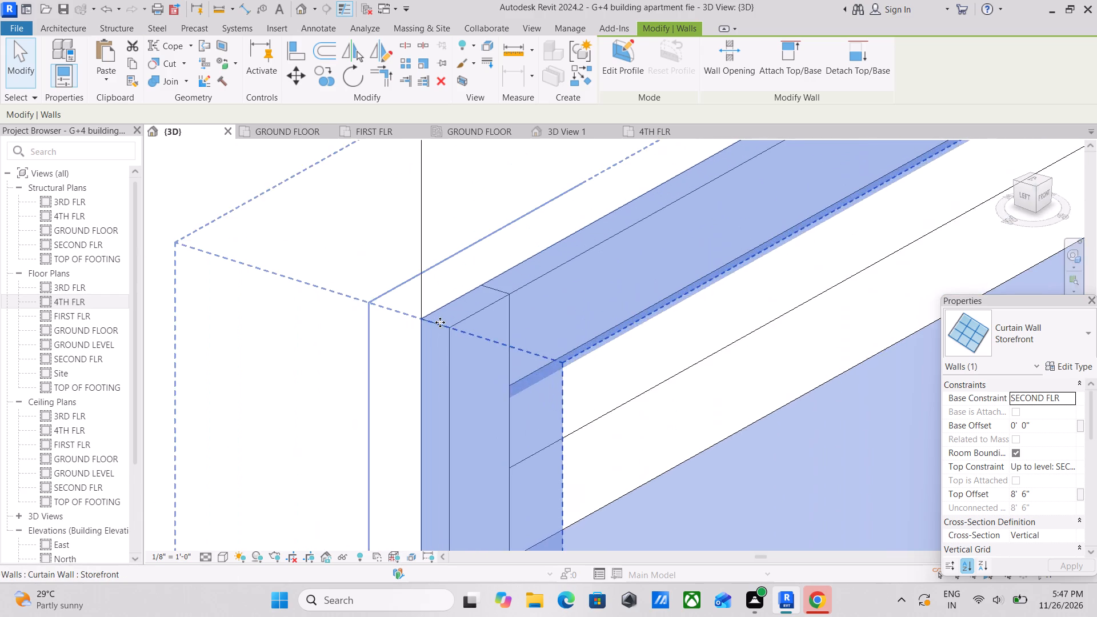
key(Left)
scroll(420, 319, up, 4)
key(Left)
key(Left)
scroll(420, 320, up, 3)
key(Left)
key(Left)
key(Left)
key(Left)
key(Left)
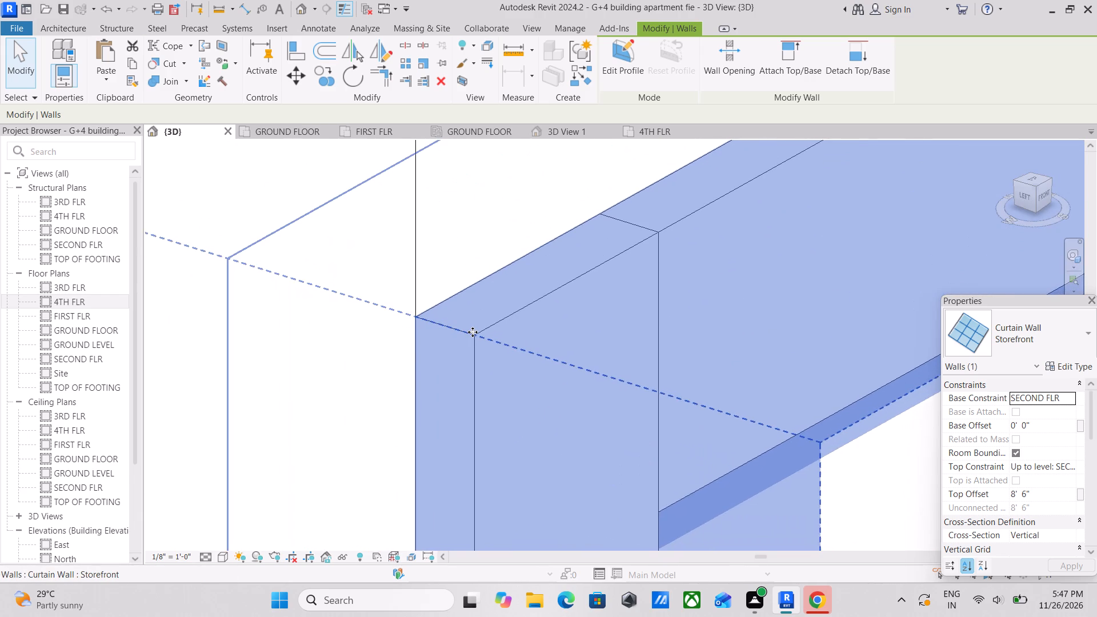
key(Left)
key(Left)
key(Left)
key(Left)
key(Left)
key(Left)
key(Left)
key(Left)
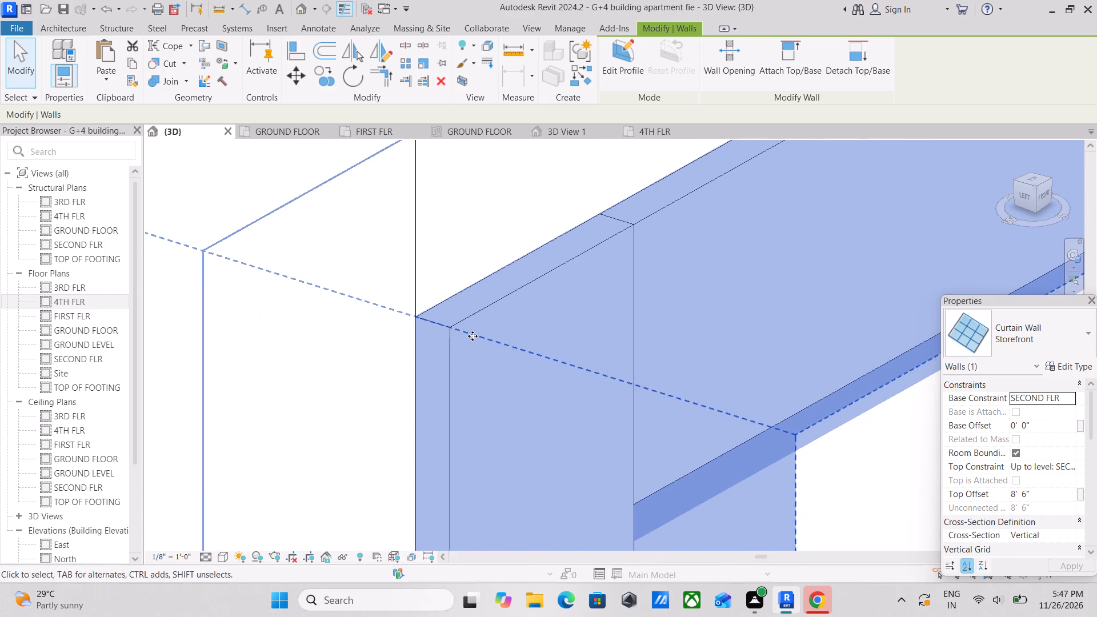
key(Left)
key(Left)
key(Left)
key(Left)
key(Left)
key(Left)
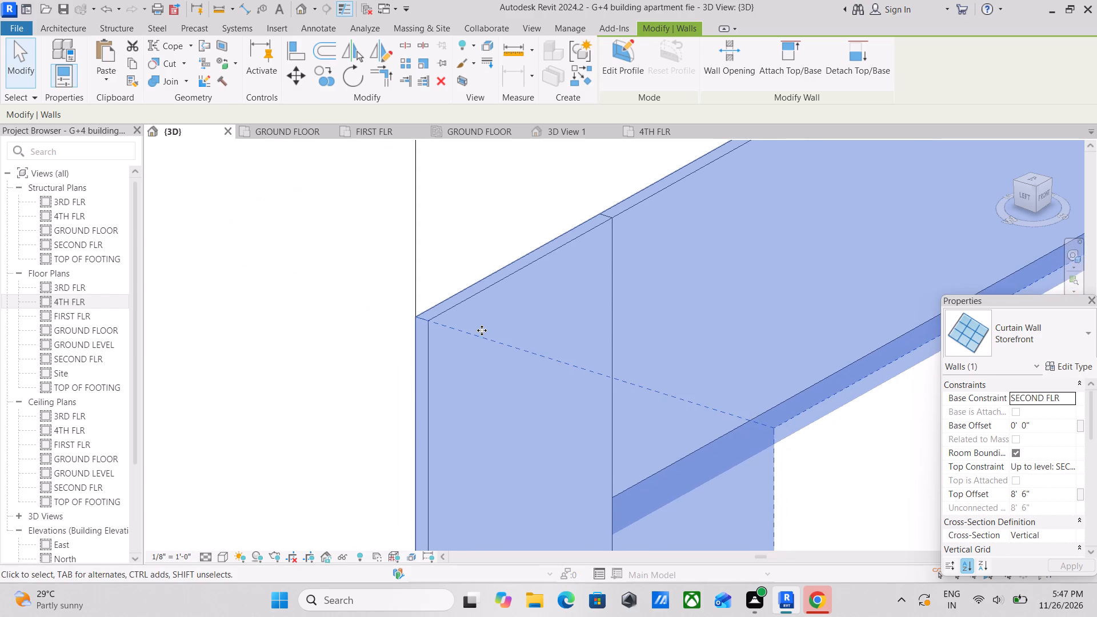
key(Left)
key(Left)
key(Left)
key(Left)
scroll(482, 330, down, 4)
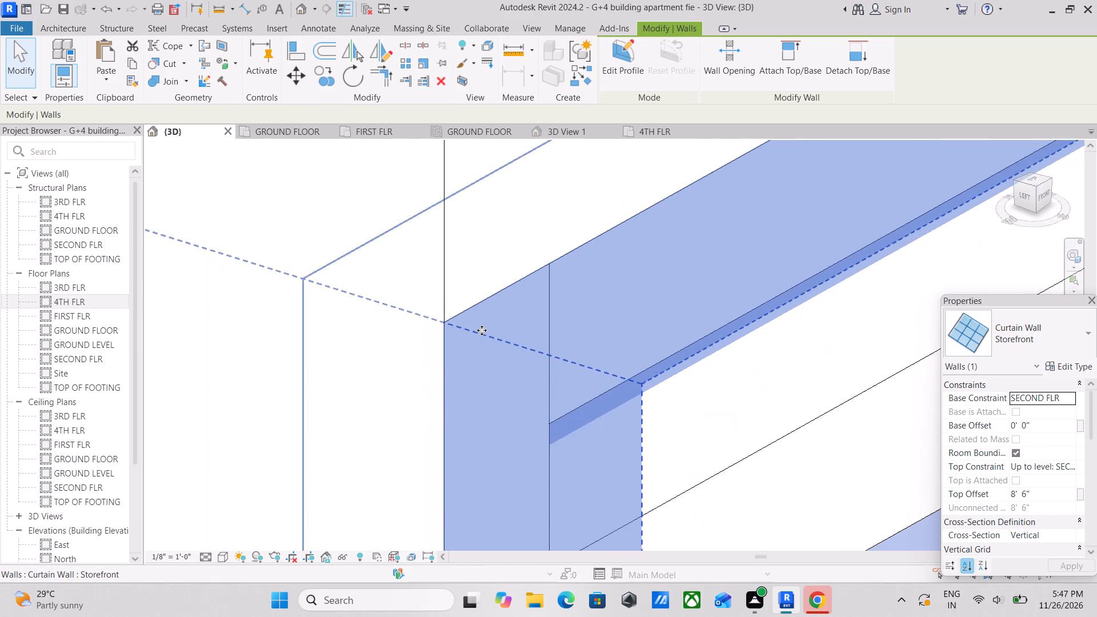
Unpin and delete the intermediate horizontal mullion below the head of the second-floor storefront panel.
scroll(482, 330, down, 10)
key(Escape)
scroll(482, 330, down, 4)
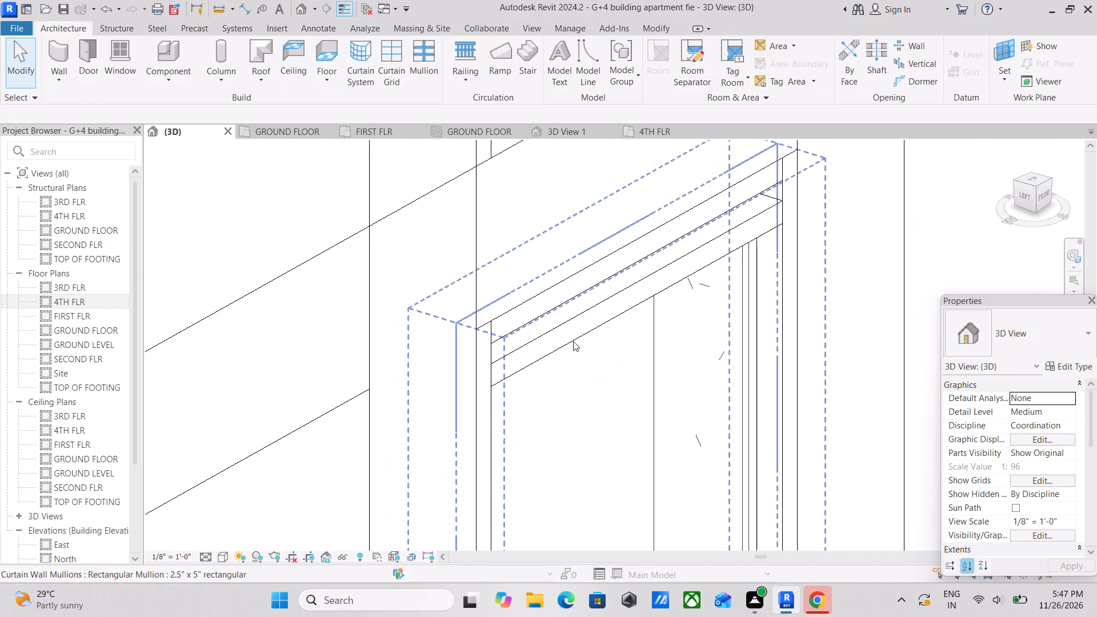
click(563, 342)
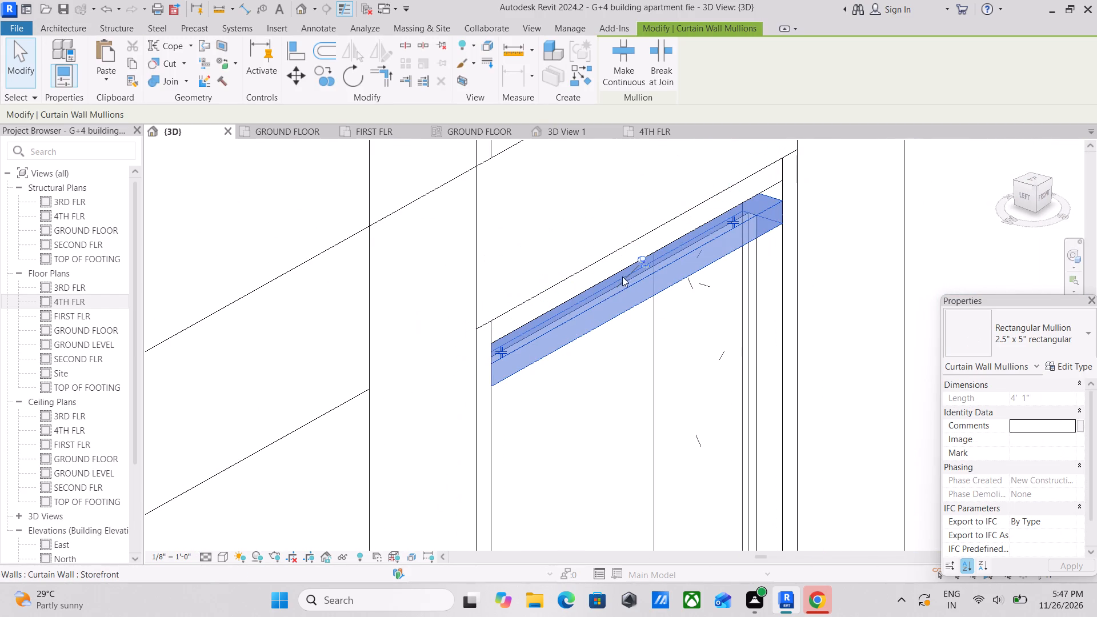
click(640, 263)
right_click(529, 359)
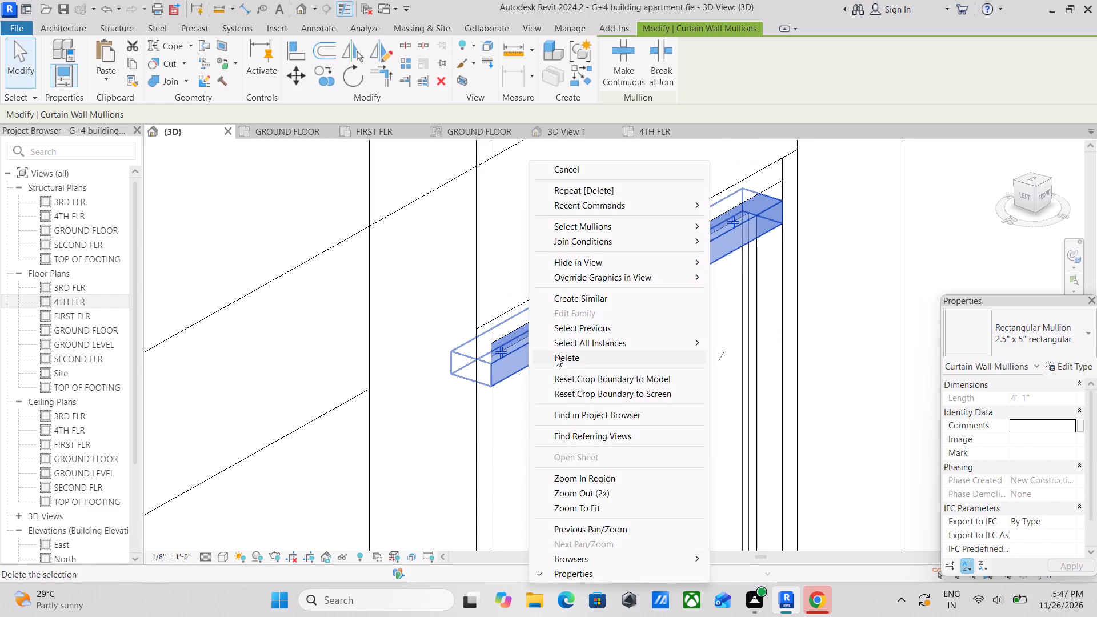
click(556, 356)
Unpin and delete the horizontal curtain grid line below the head of the second-floor storefront panel.
scroll(556, 333, up, 3)
click(553, 312)
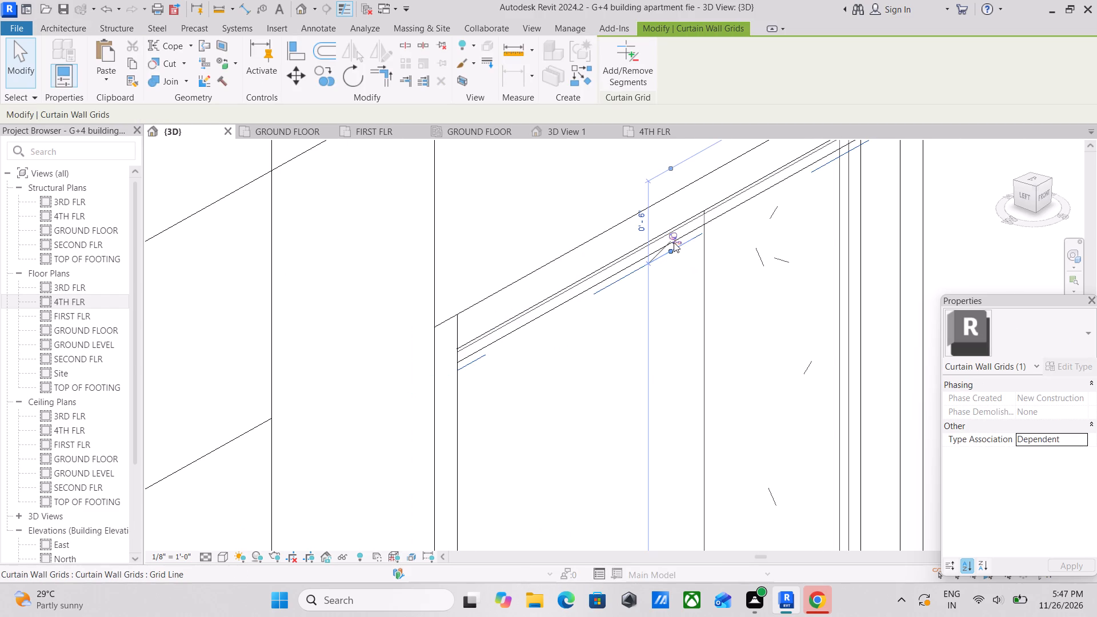
click(674, 239)
scroll(586, 319, up, 7)
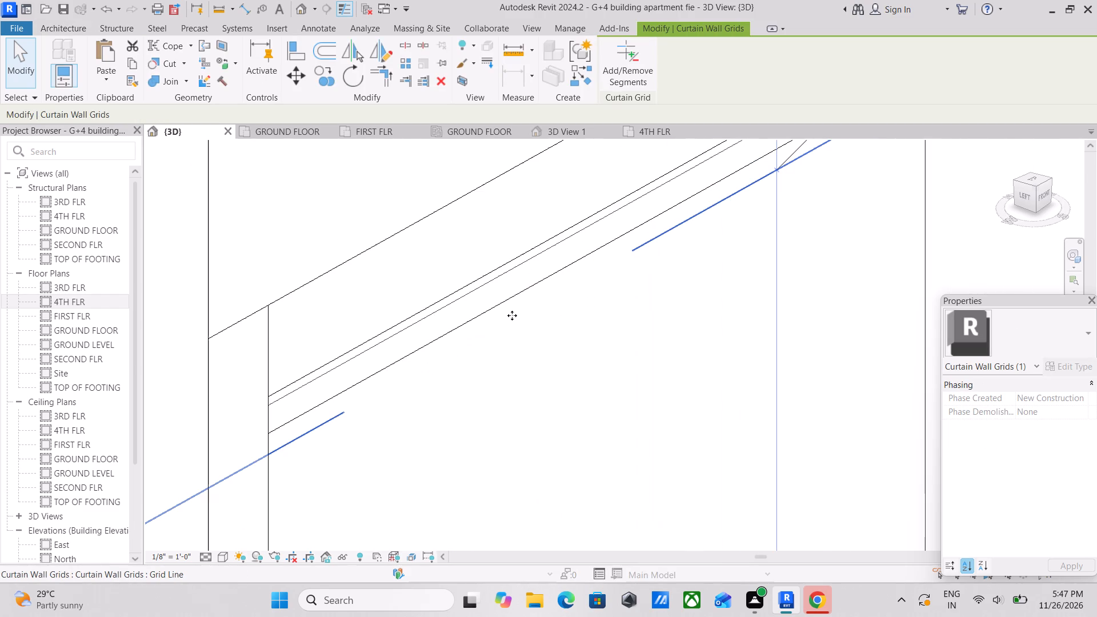
click(511, 315)
right_click(511, 315)
click(541, 358)
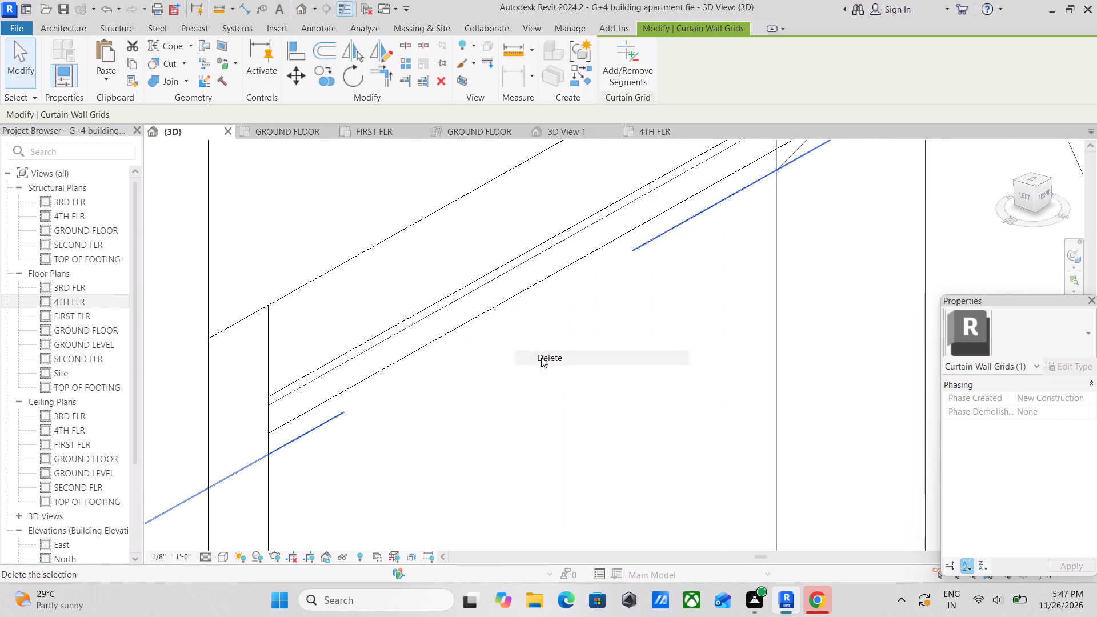
Nudge the first-floor storefront curtain wall inward until its projecting frame sits flush with the adjoining front facade face.
scroll(541, 358, down, 16)
scroll(541, 358, down, 6)
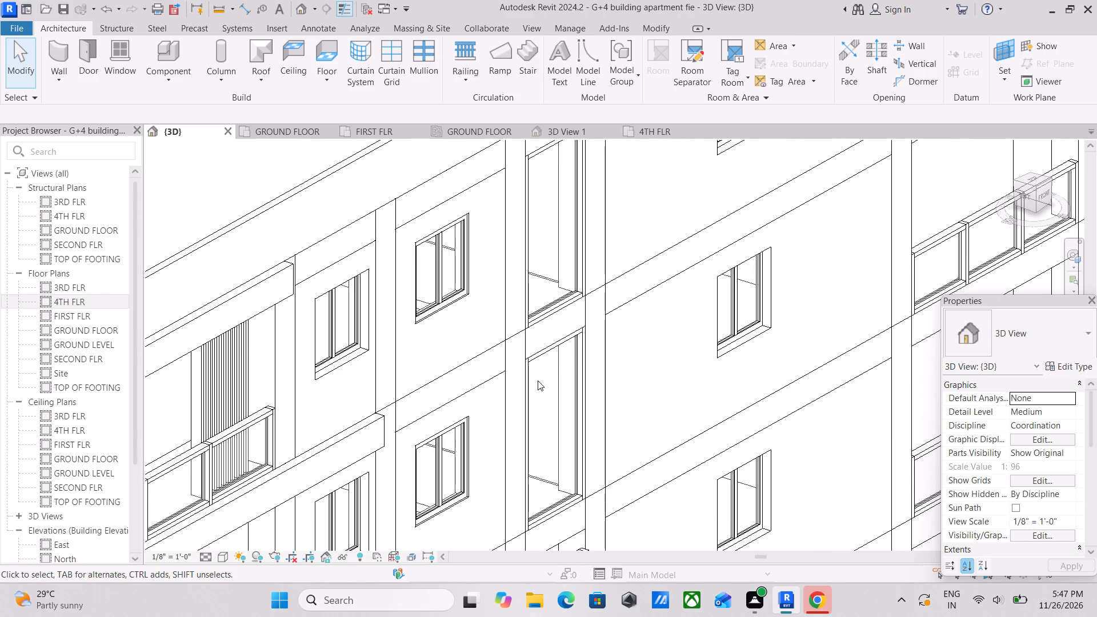
scroll(538, 380, down, 1)
middle_drag(538, 380, 536, 274)
click(559, 431)
scroll(552, 439, up, 2)
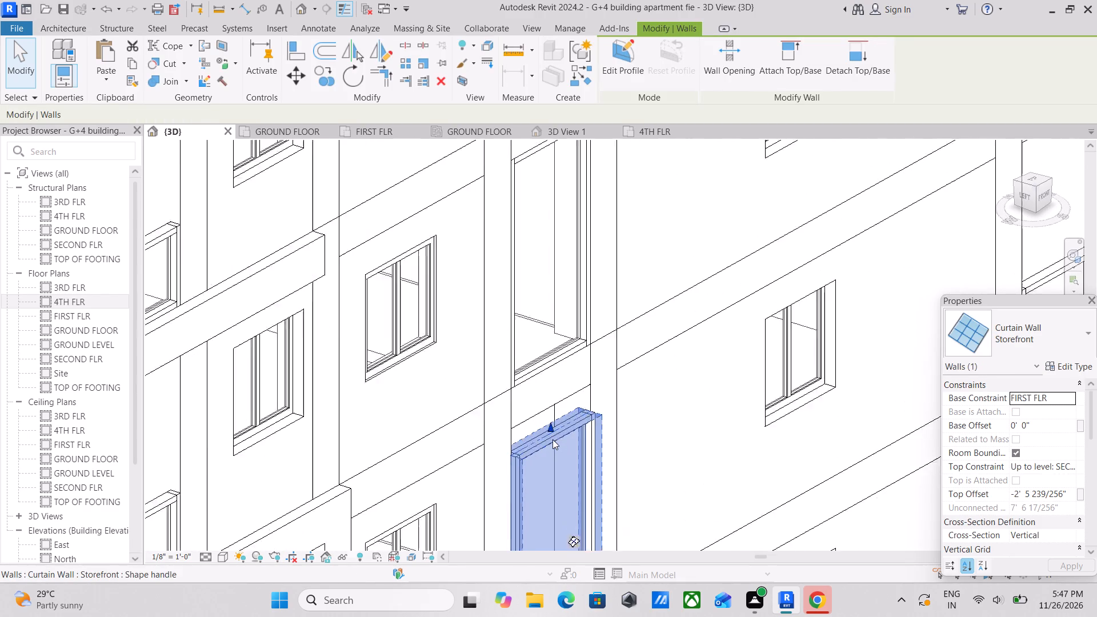
scroll(552, 439, up, 5)
middle_drag(531, 442, 537, 428)
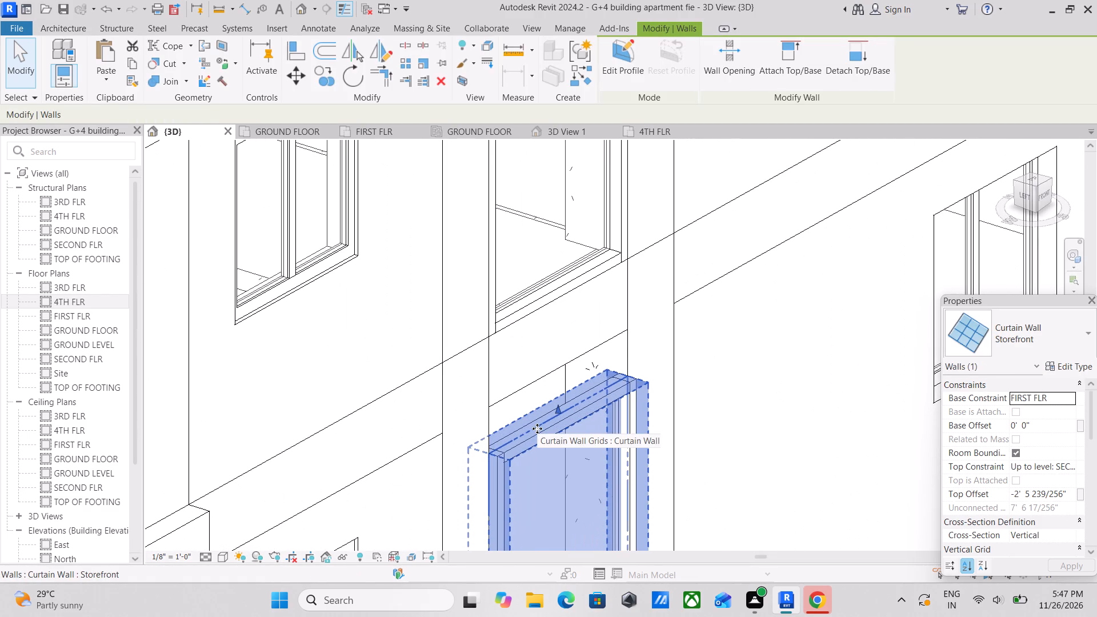
key(Left)
key(Left)
scroll(537, 428, up, 7)
key(Left)
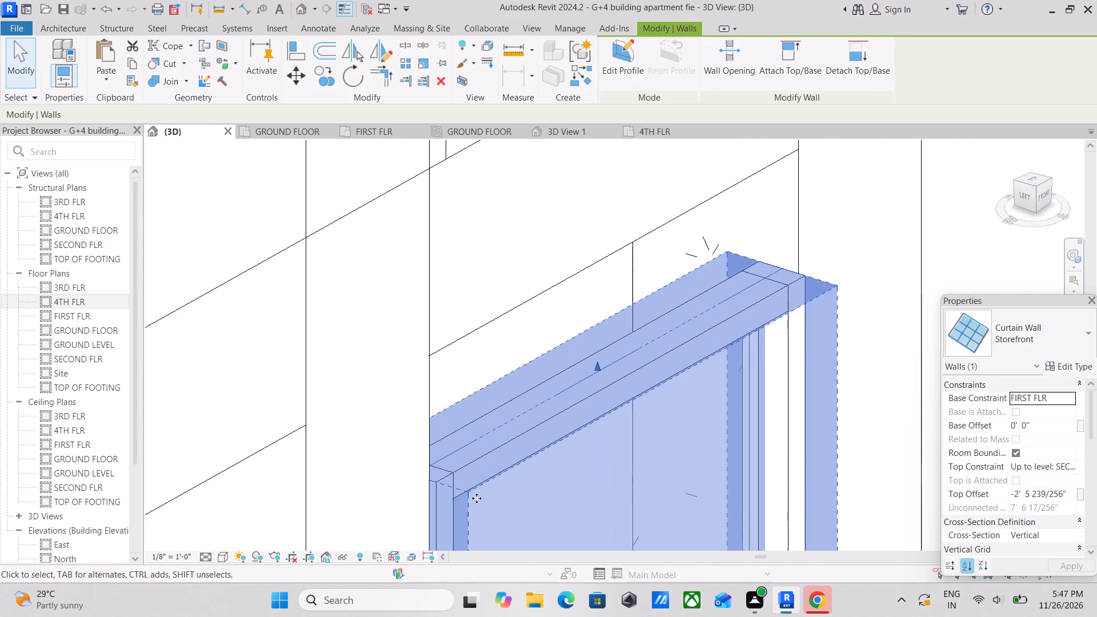
key(Left)
scroll(453, 466, up, 4)
key(Left)
key(Left)
key(Left)
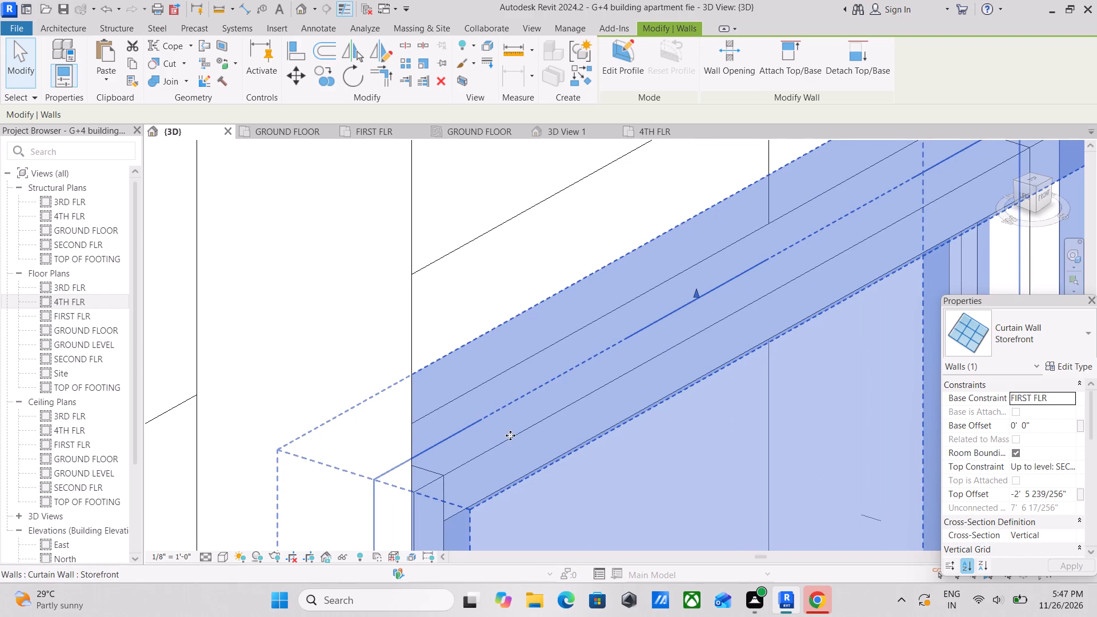
key(Left)
Examine how the ground-floor storefront curtain wall's head and frame align with the adjoining front facade face.
scroll(510, 435, down, 4)
scroll(563, 423, down, 12)
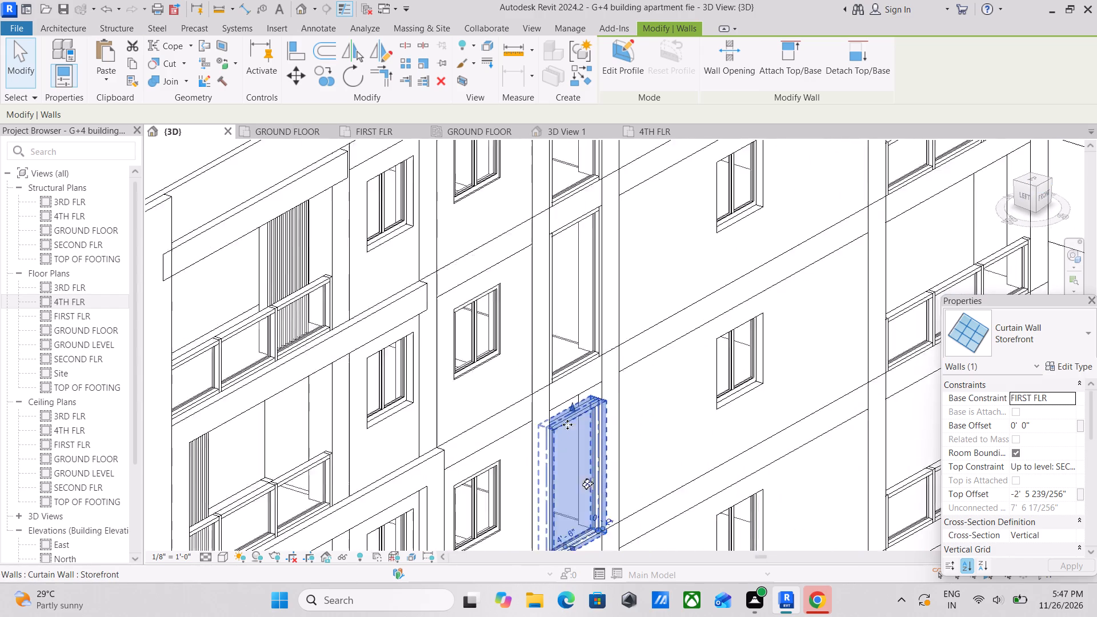
scroll(567, 424, down, 4)
middle_drag(572, 451, 577, 314)
scroll(561, 419, up, 2)
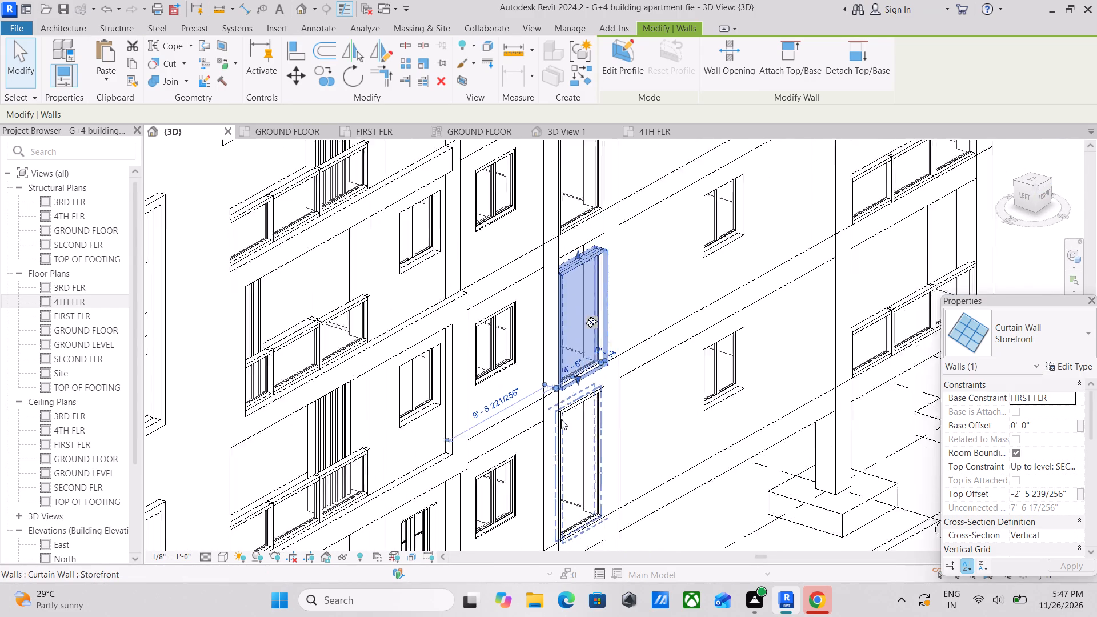
scroll(561, 419, up, 6)
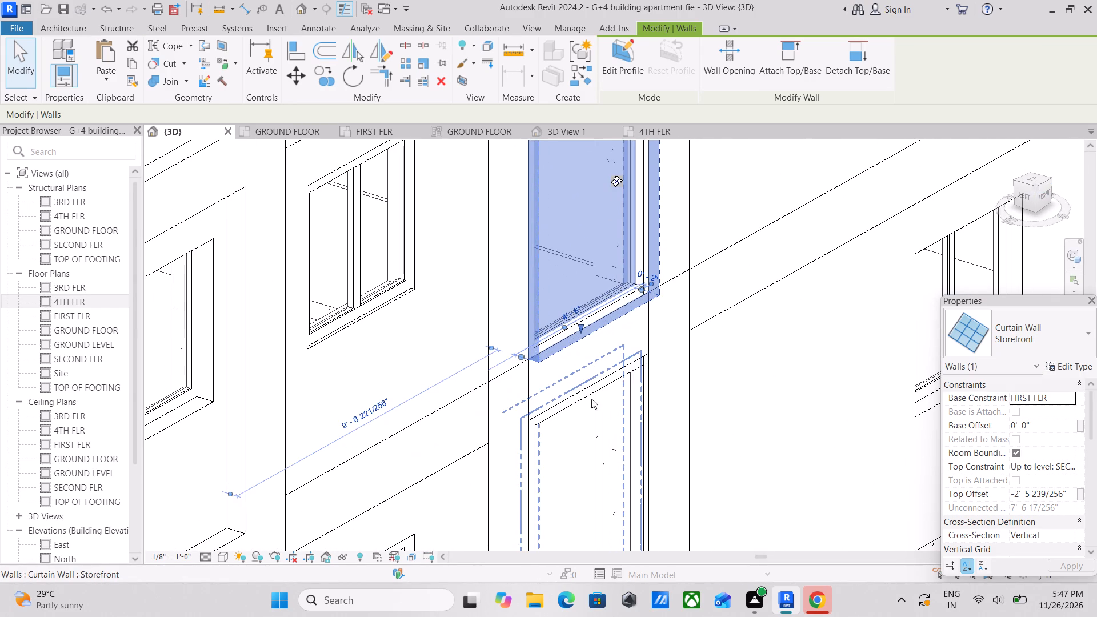
click(580, 404)
scroll(580, 404, up, 2)
scroll(522, 440, up, 7)
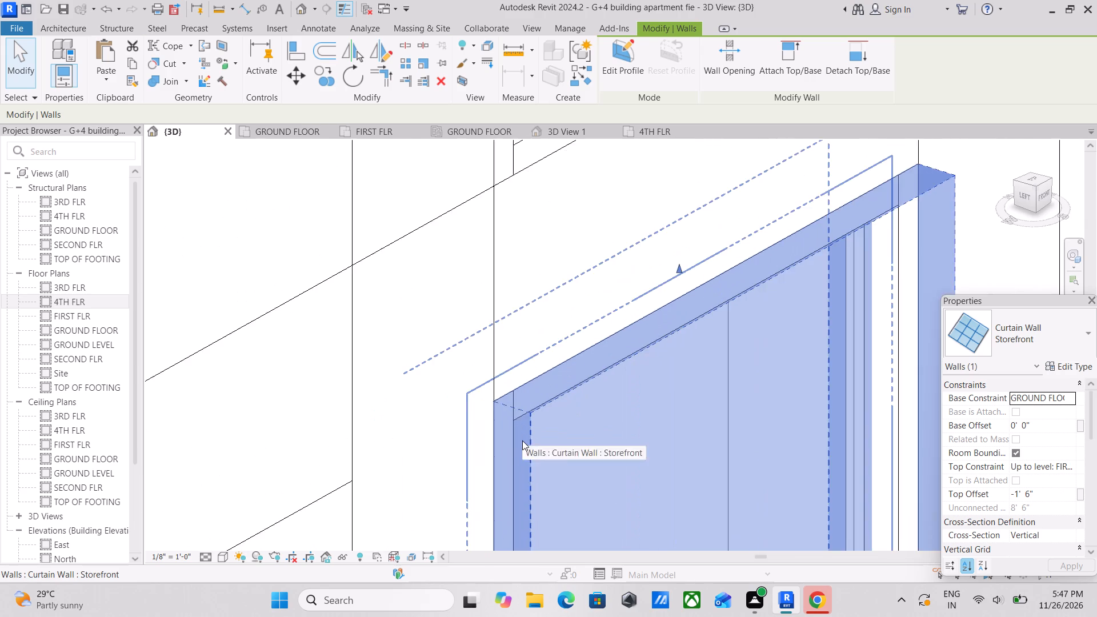
scroll(522, 440, up, 3)
scroll(547, 393, down, 10)
key(Escape)
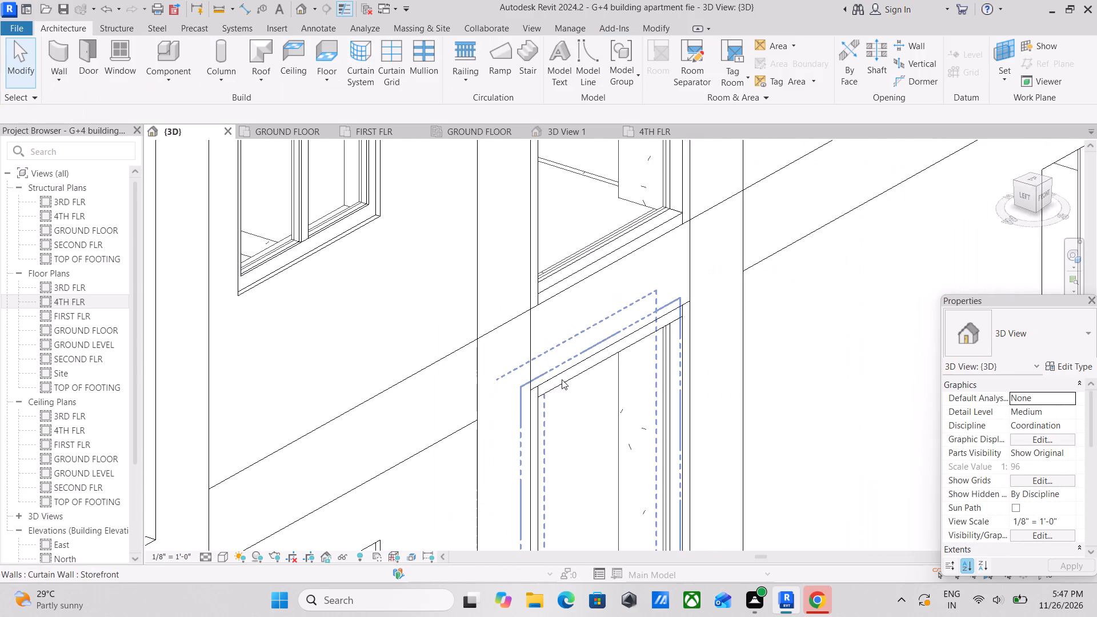
scroll(562, 379, down, 4)
middle_drag(565, 386, 584, 428)
scroll(584, 428, down, 8)
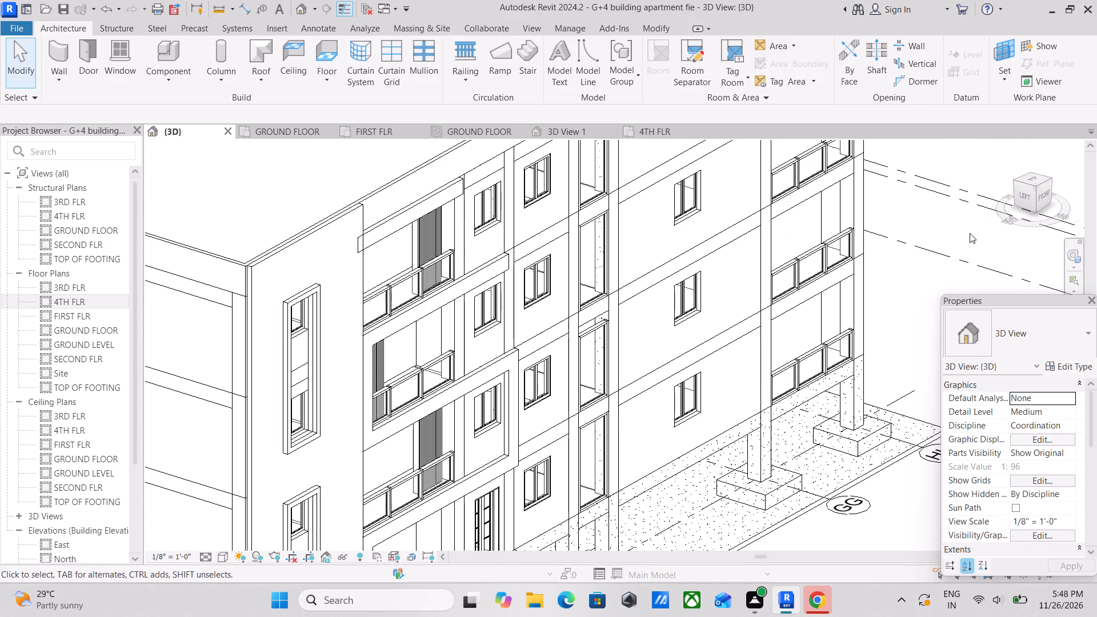
Turn the 3D view to the front and examine the stacked storefront panels across all floors.
click(1046, 201)
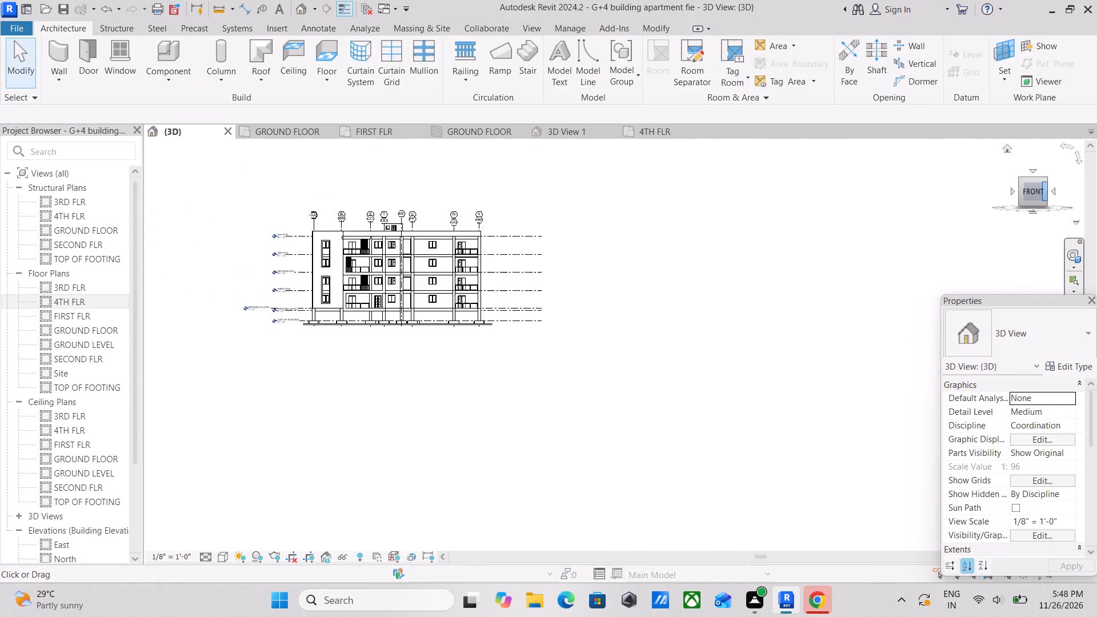
scroll(493, 384, up, 5)
scroll(608, 337, up, 3)
middle_drag(688, 319, 532, 386)
scroll(562, 364, up, 1)
scroll(672, 272, up, 1)
scroll(706, 315, up, 1)
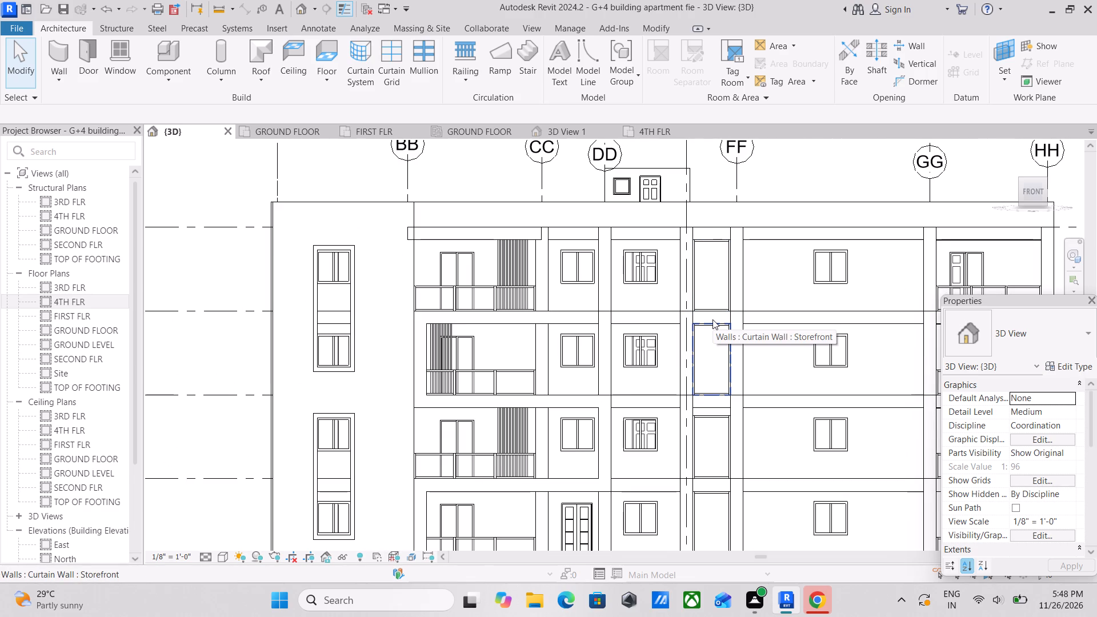
scroll(712, 319, down, 2)
scroll(662, 281, up, 2)
middle_drag(720, 287, 711, 287)
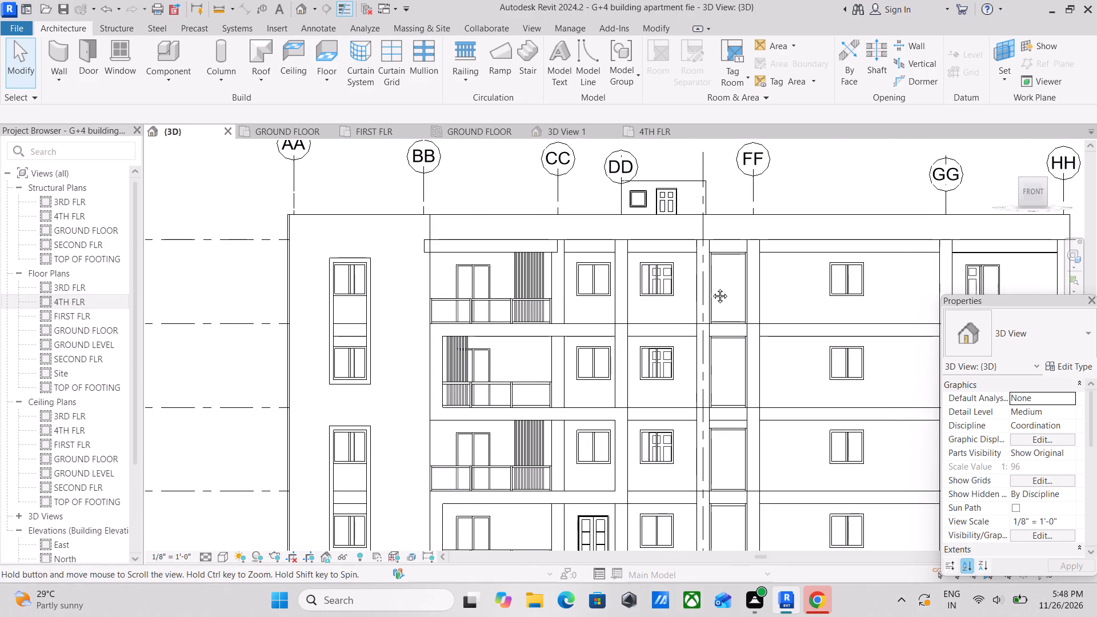
middle_drag(711, 287, 653, 287)
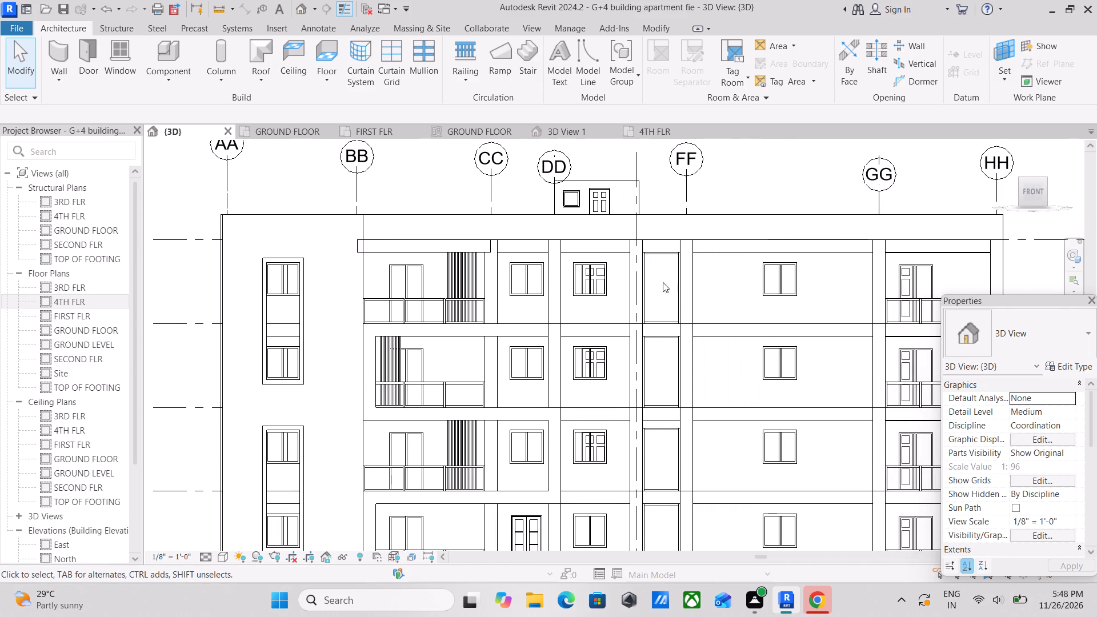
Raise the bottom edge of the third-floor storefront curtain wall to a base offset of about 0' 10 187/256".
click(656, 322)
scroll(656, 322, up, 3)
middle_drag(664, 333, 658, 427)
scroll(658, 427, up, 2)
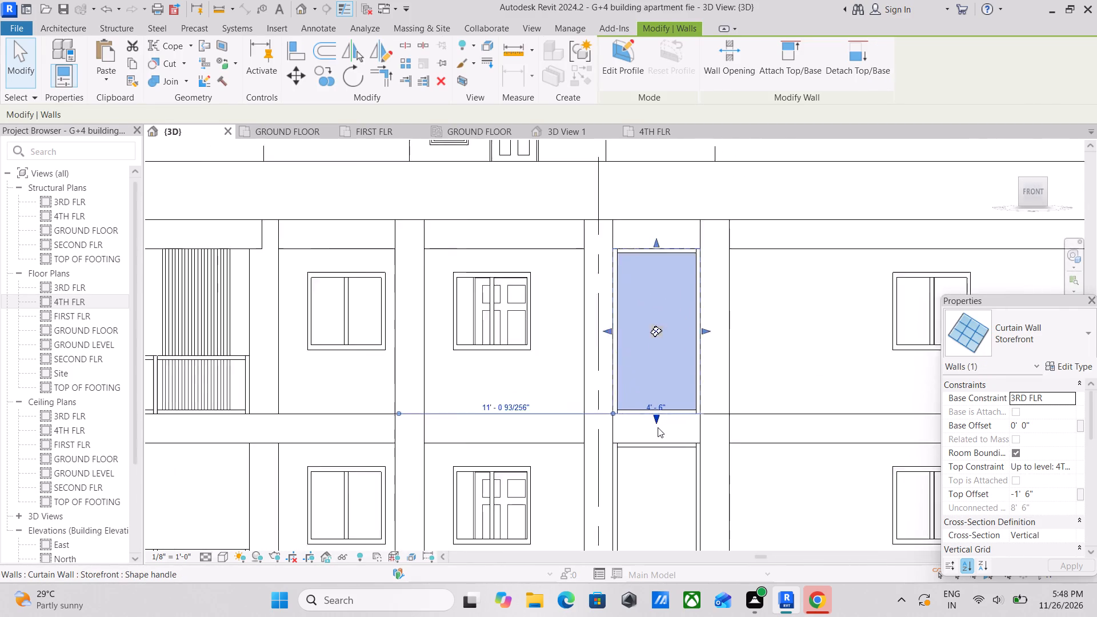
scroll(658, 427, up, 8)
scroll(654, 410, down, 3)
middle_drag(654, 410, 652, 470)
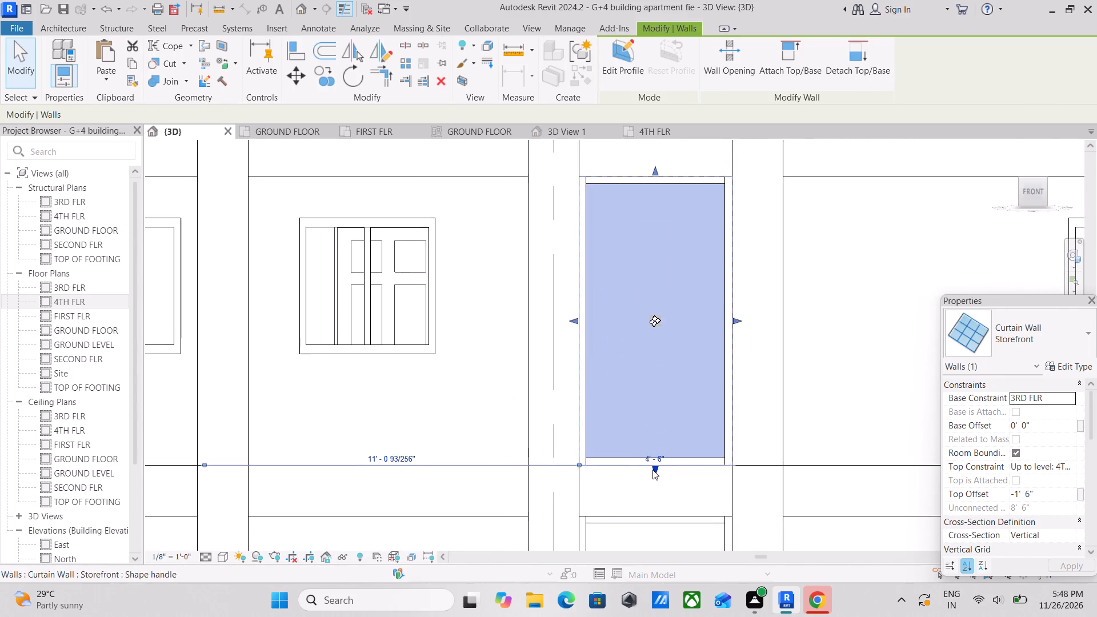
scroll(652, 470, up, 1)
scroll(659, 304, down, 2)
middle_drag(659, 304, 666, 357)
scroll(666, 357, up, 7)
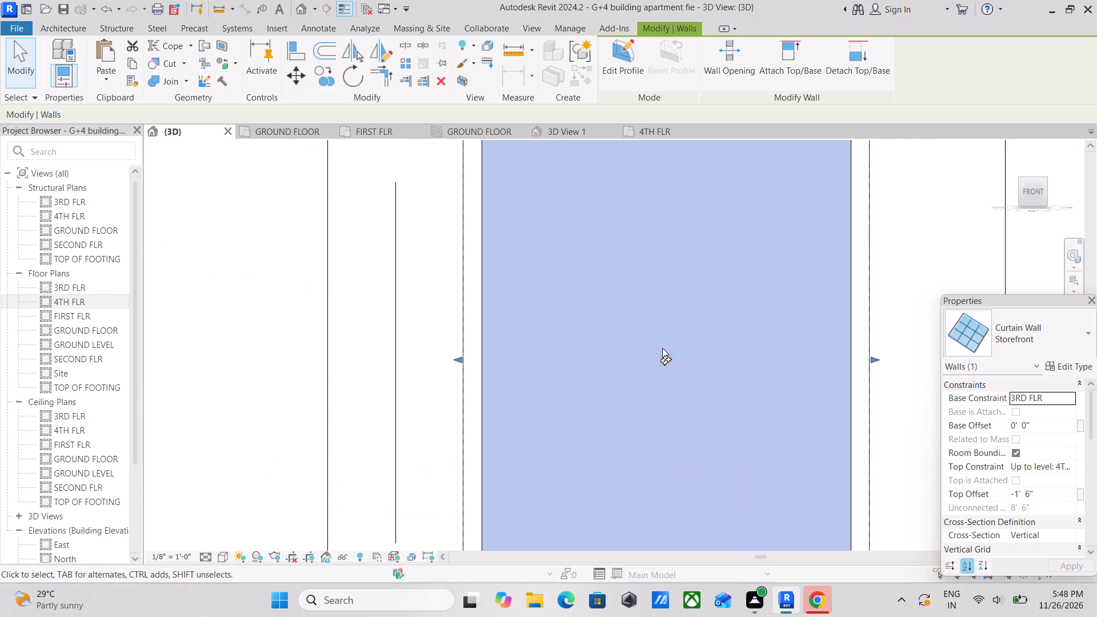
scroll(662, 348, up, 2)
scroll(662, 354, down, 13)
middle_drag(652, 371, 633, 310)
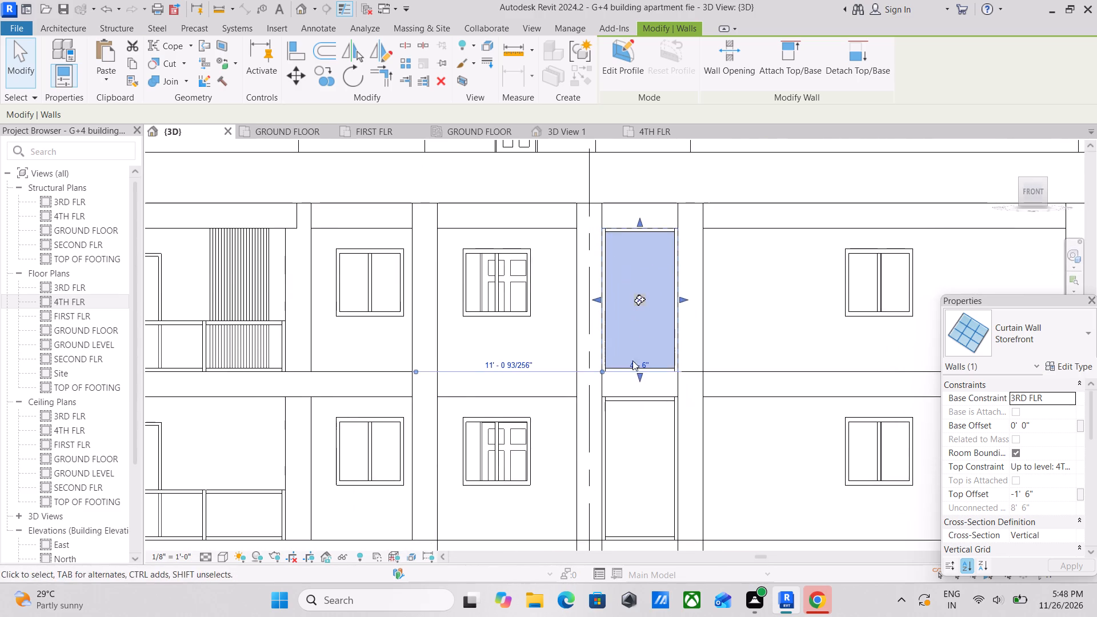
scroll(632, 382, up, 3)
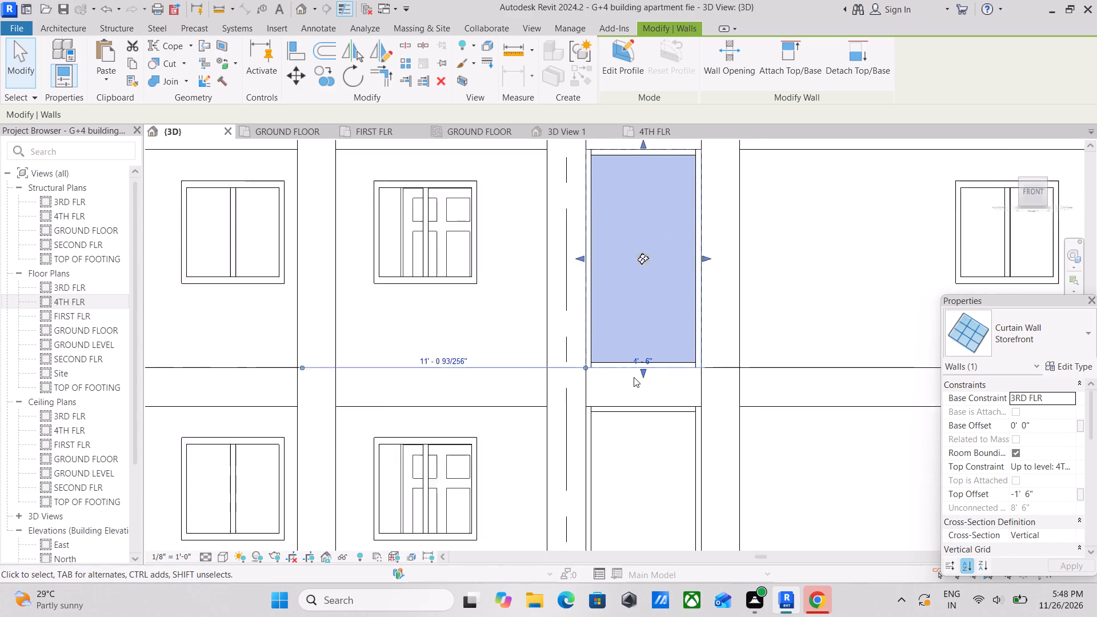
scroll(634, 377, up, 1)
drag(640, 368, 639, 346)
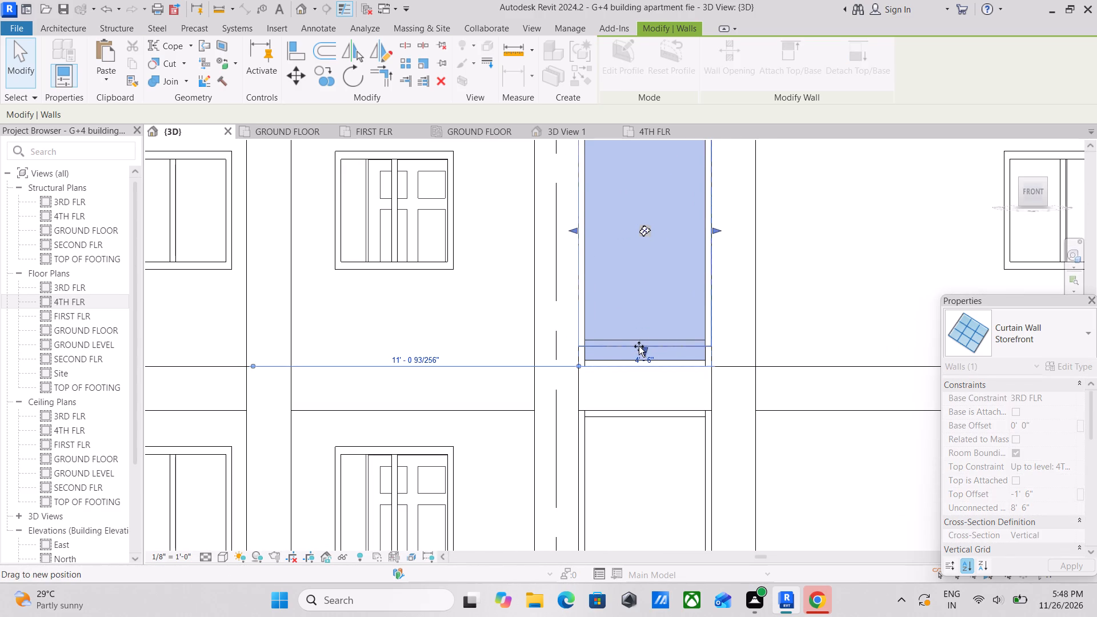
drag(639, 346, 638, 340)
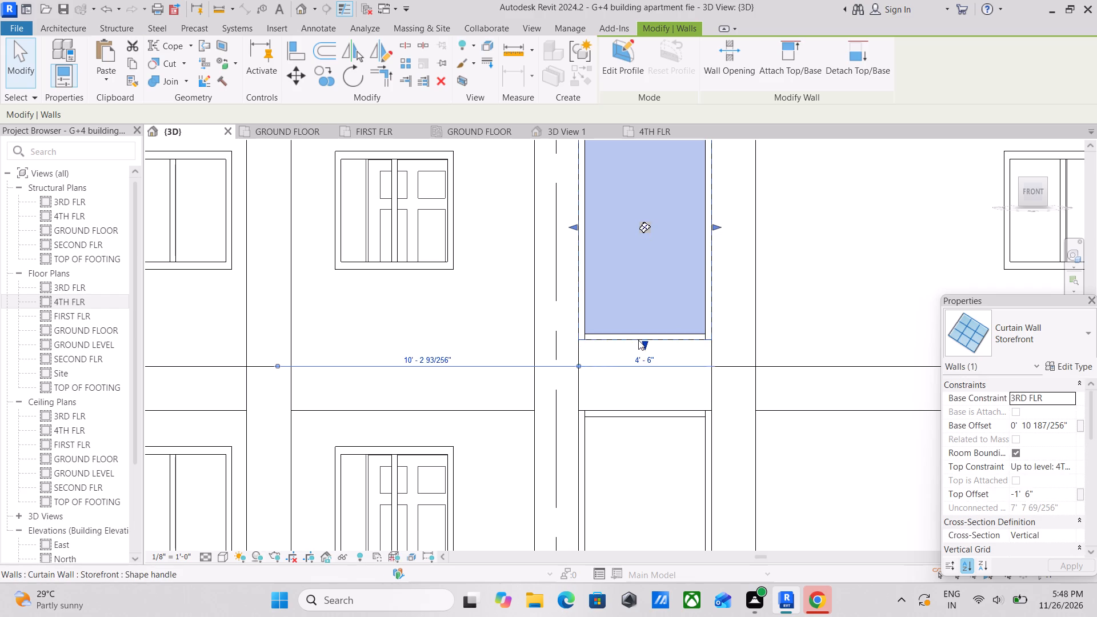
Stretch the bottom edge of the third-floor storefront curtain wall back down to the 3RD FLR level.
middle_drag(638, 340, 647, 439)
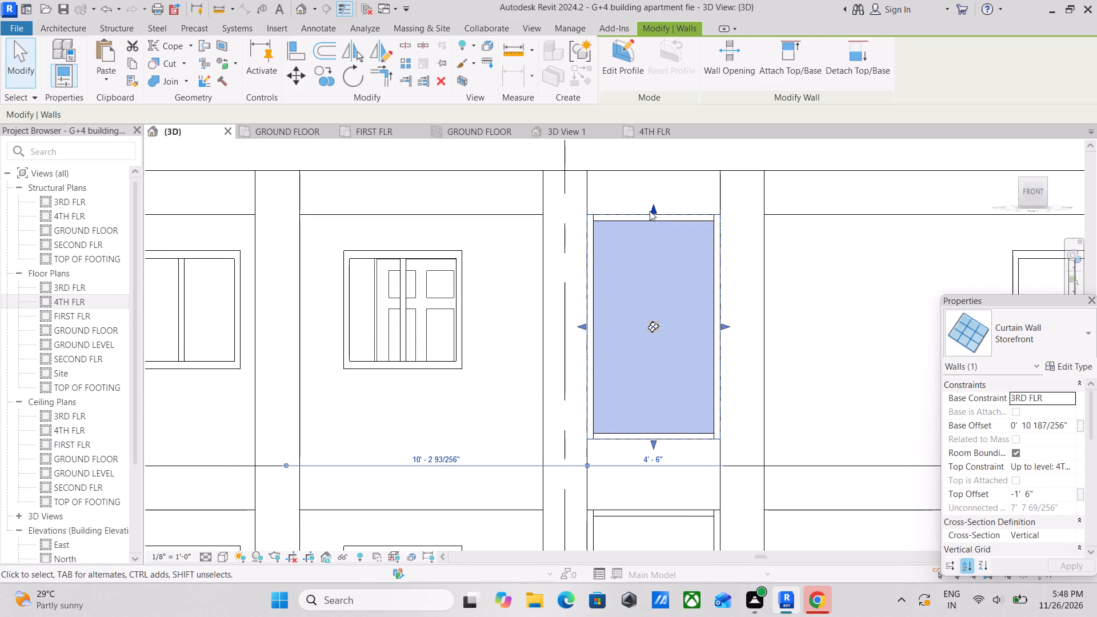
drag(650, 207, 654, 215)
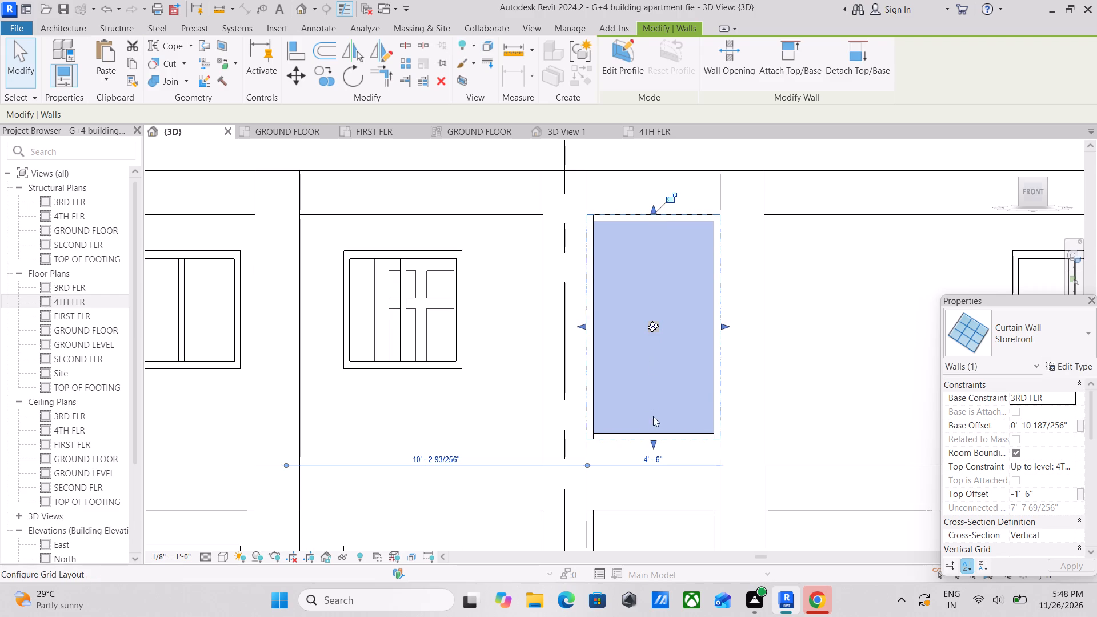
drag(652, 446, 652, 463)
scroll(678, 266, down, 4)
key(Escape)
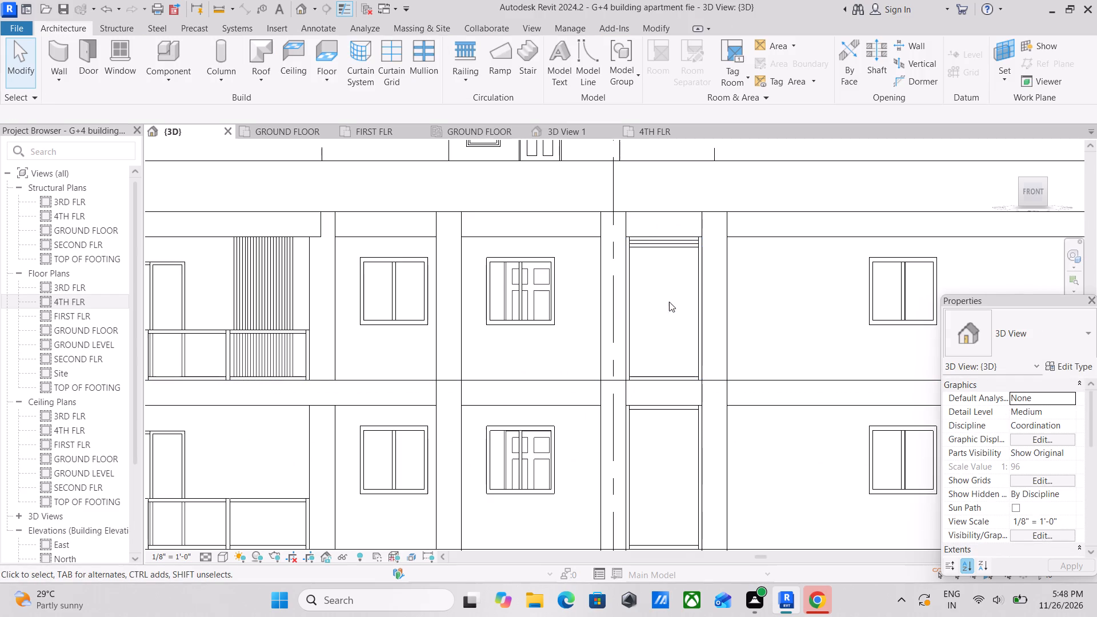
Unpin and delete the intermediate horizontal mullion below the head of the third-floor storefront panel.
click(666, 245)
scroll(666, 245, up, 4)
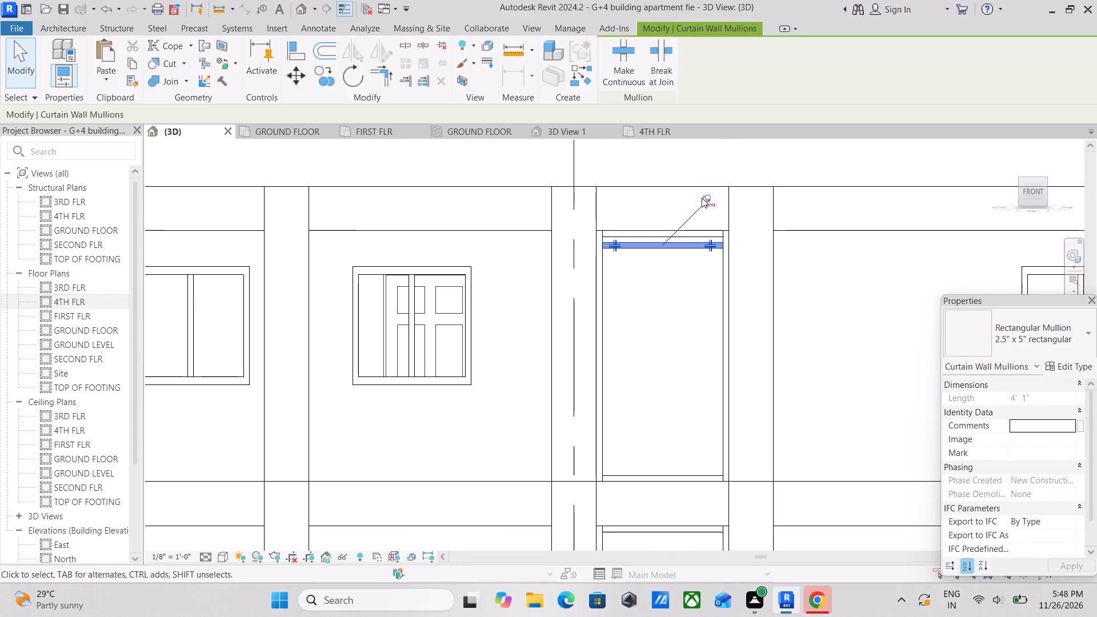
click(703, 202)
right_click(703, 202)
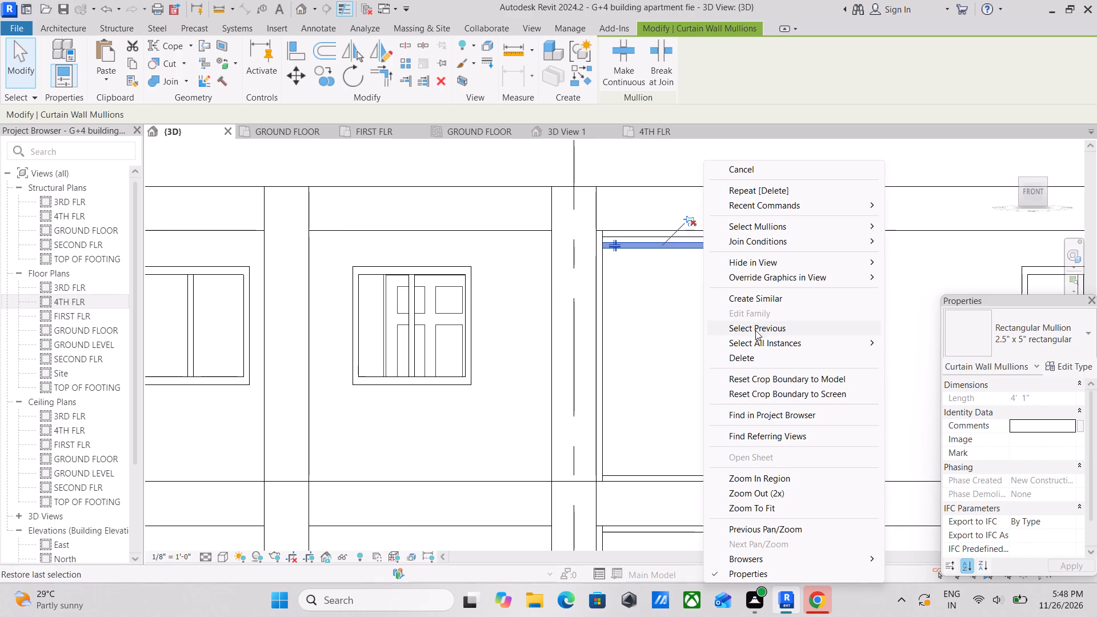
click(752, 354)
Unpin and delete the leftover horizontal grid line below the head of the third-floor storefront panel.
scroll(671, 263, up, 5)
click(637, 247)
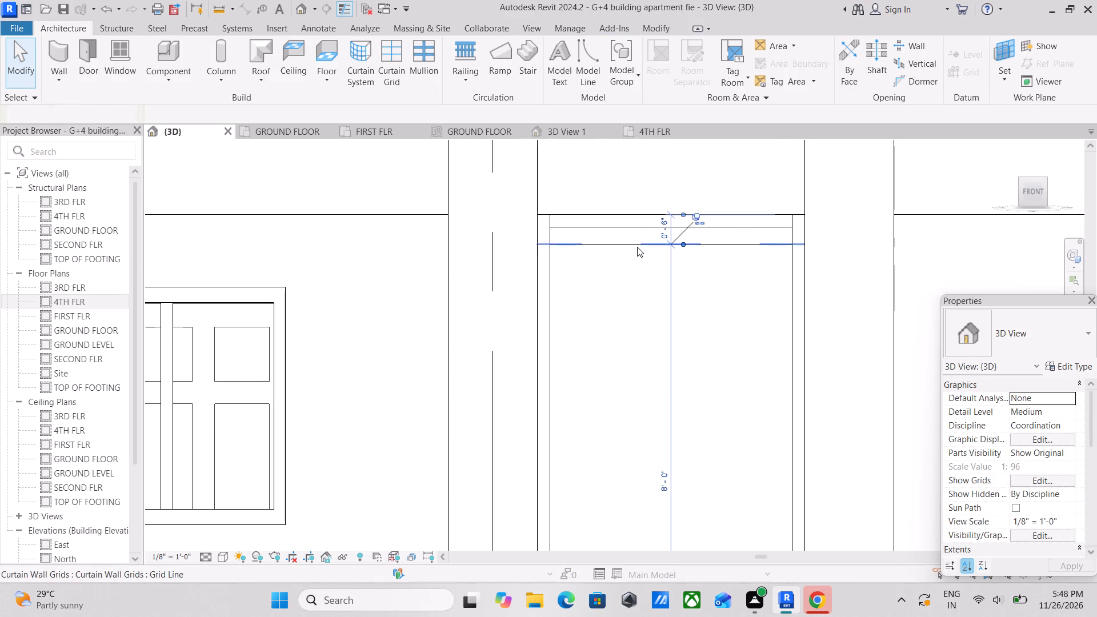
click(696, 211)
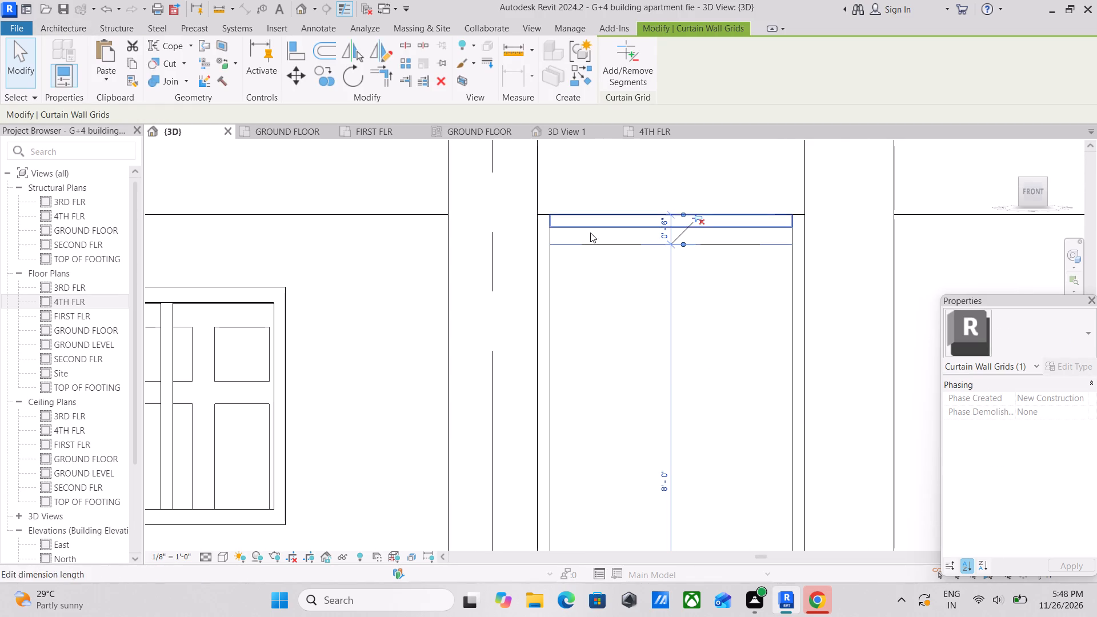
scroll(590, 233, up, 7)
click(592, 263)
right_click(592, 263)
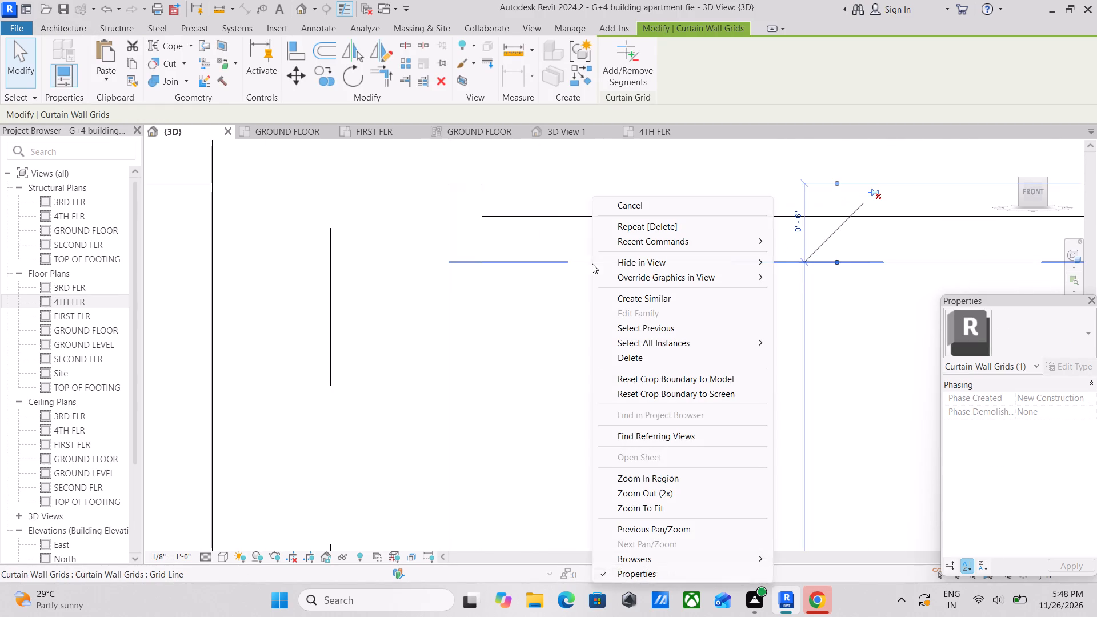
click(652, 362)
scroll(652, 362, down, 8)
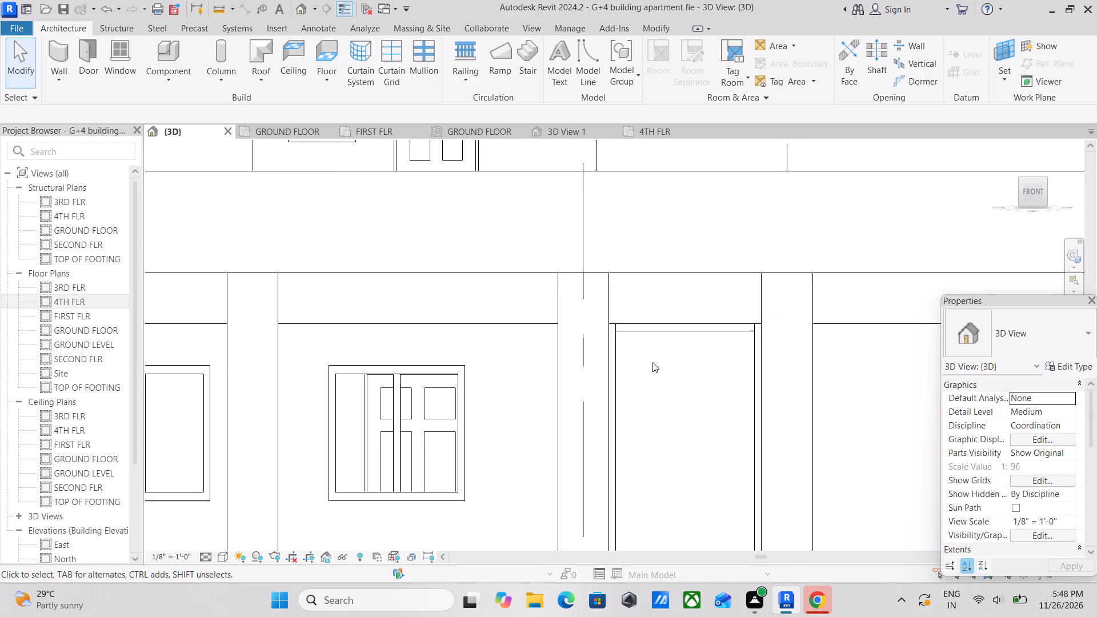
scroll(652, 362, down, 4)
key(Escape)
Examine the stacked storefront panels and the whole front facade from the front and at an angle.
middle_drag(652, 362, 630, 225)
scroll(630, 221, down, 8)
middle_drag(630, 221, 533, 183)
scroll(533, 183, up, 1)
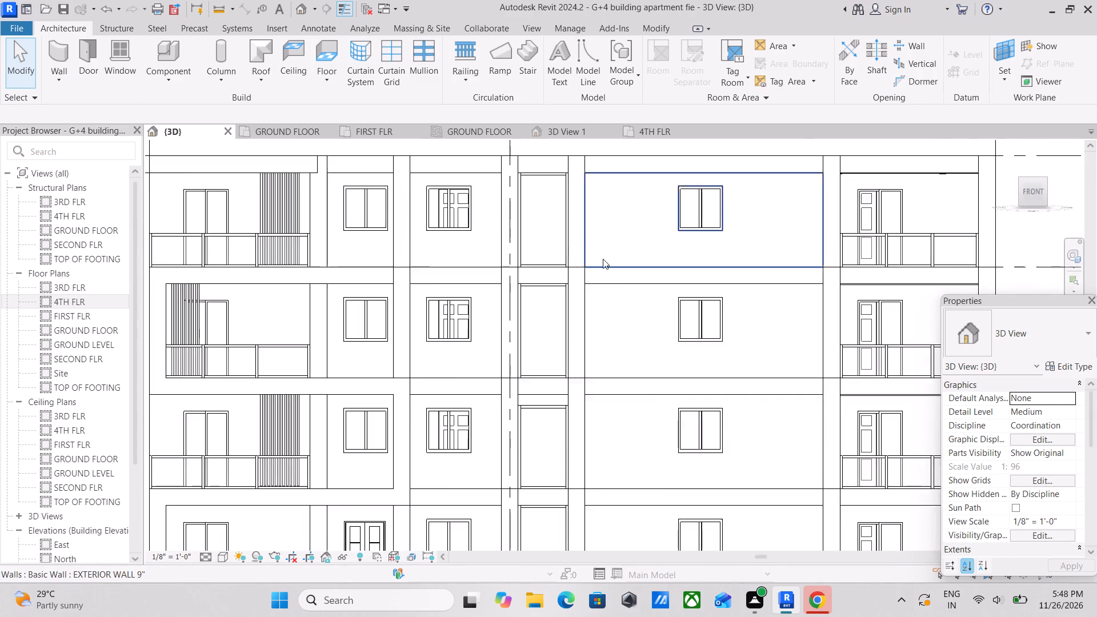
scroll(615, 281, down, 3)
middle_click(541, 223)
scroll(542, 224, up, 1)
scroll(581, 305, down, 3)
middle_drag(574, 302, 525, 255)
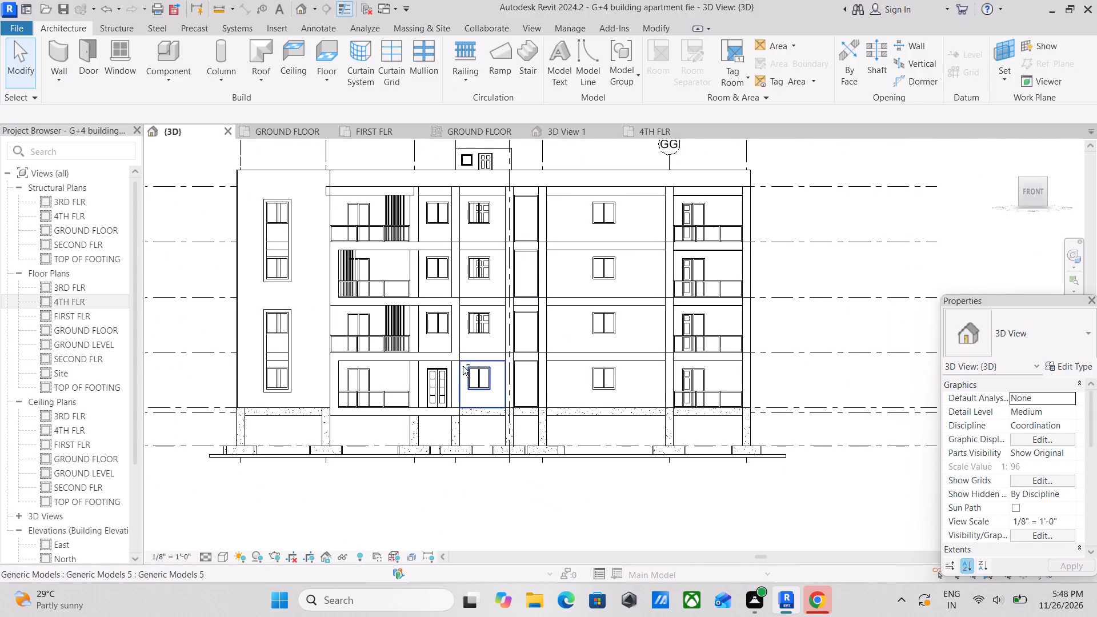
shift+middle_drag(463, 366, 550, 465)
scroll(690, 382, up, 11)
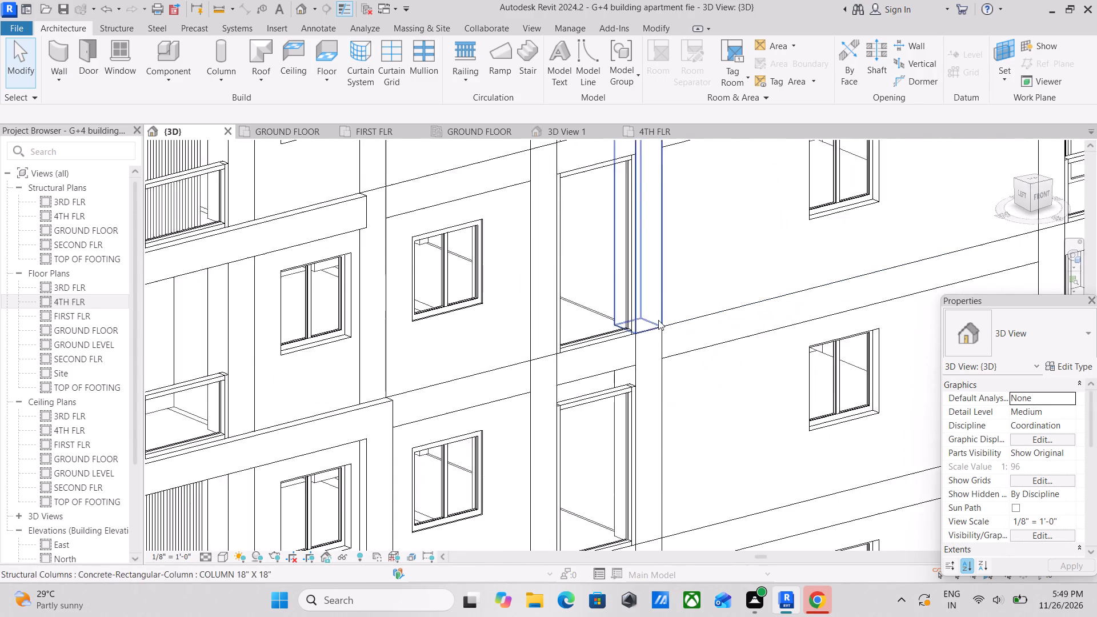
scroll(658, 320, up, 8)
scroll(858, 223, up, 4)
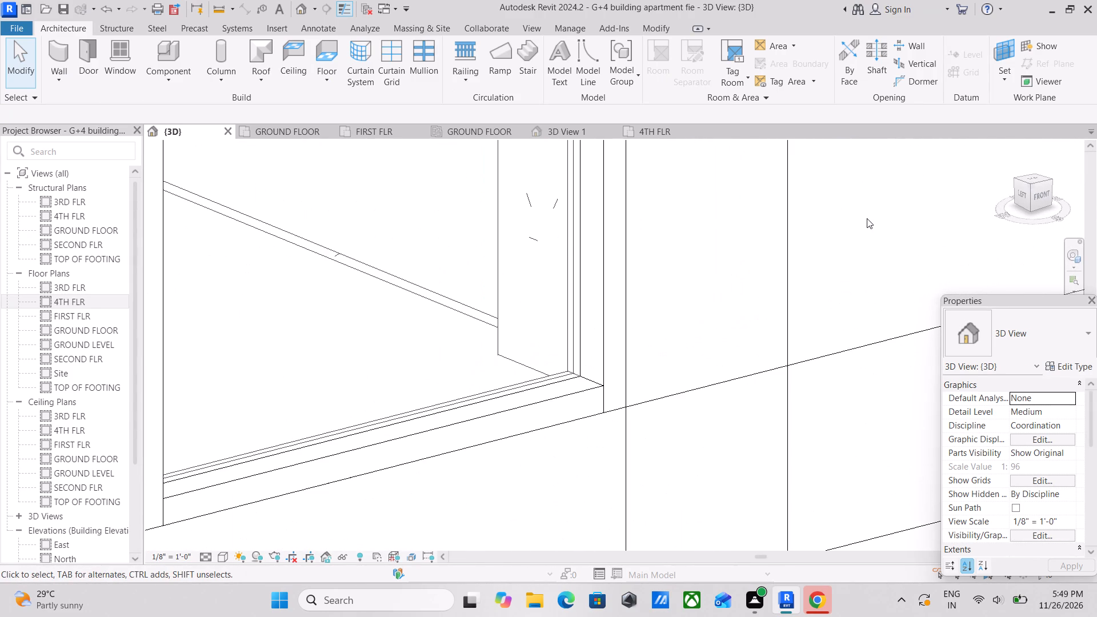
scroll(568, 313, down, 15)
middle_drag(568, 313, 534, 310)
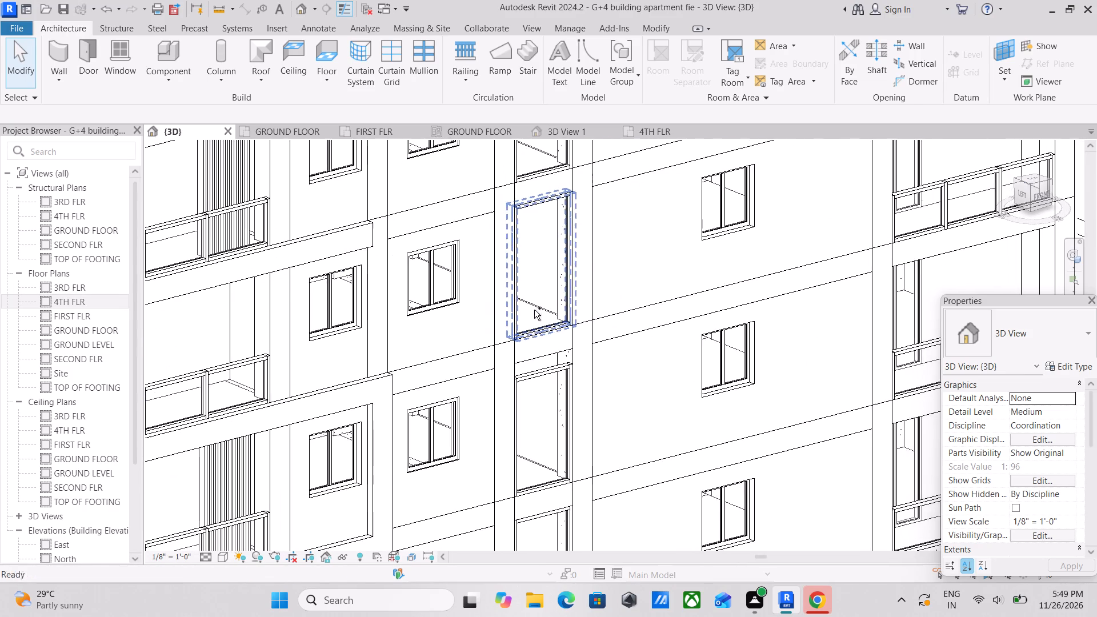
shift+middle_drag(578, 328, 515, 311)
shift+scroll(514, 310, down, 5)
middle_drag(517, 312, 607, 246)
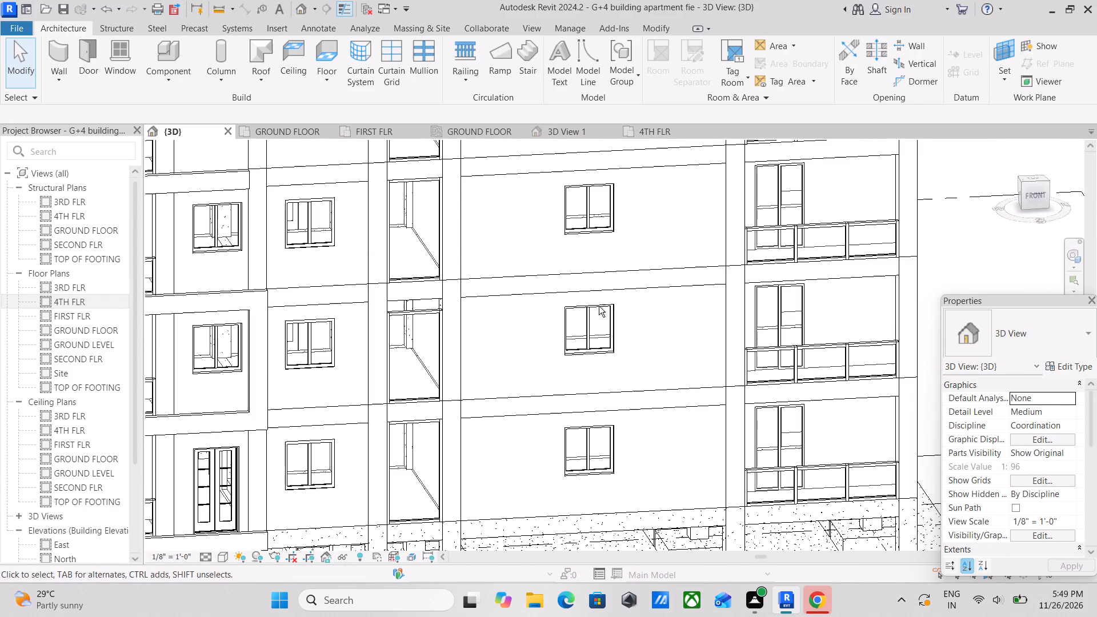
shift+middle_drag(577, 337, 555, 281)
shift+scroll(558, 283, up, 2)
scroll(558, 283, down, 4)
middle_drag(567, 288, 626, 323)
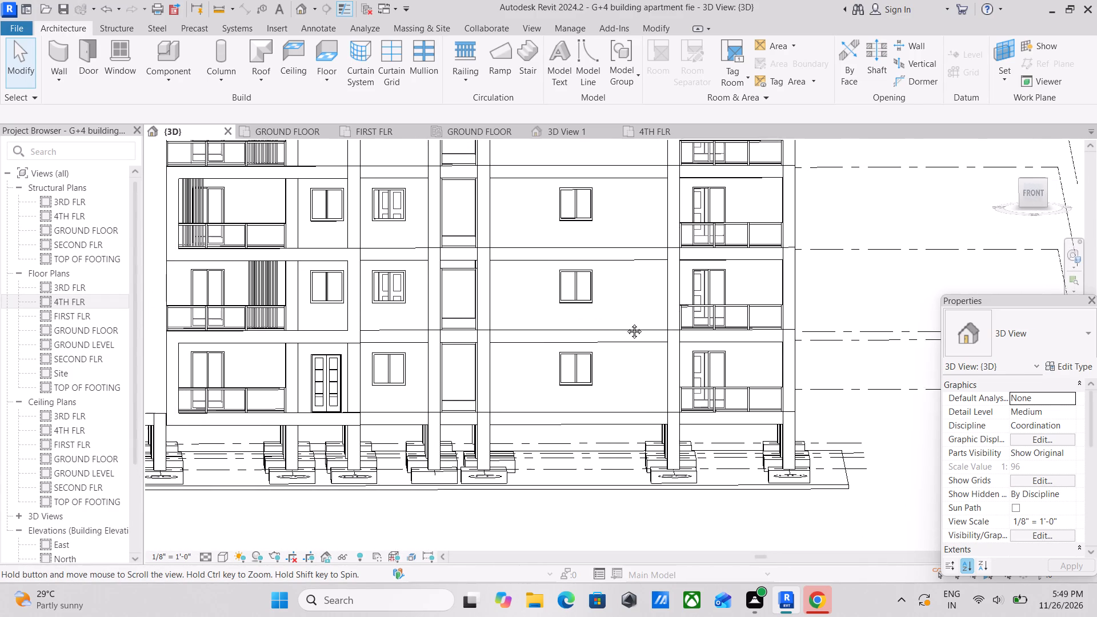
middle_drag(626, 323, 650, 370)
scroll(650, 370, down, 1)
middle_drag(650, 370, 667, 390)
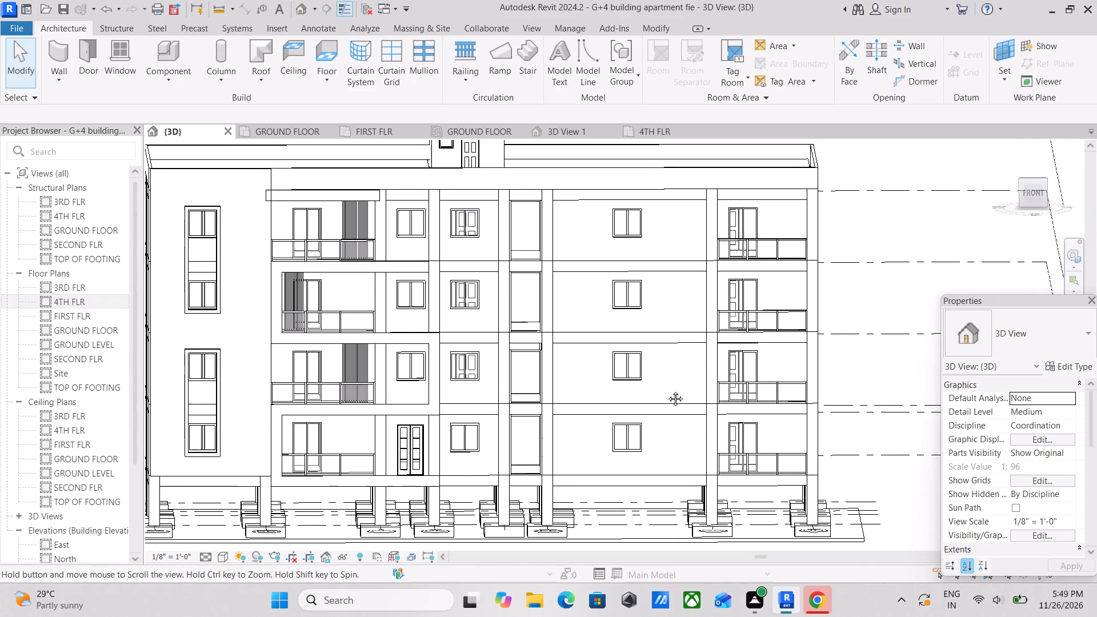
middle_drag(667, 390, 668, 392)
scroll(469, 252, down, 1)
middle_drag(474, 259, 495, 304)
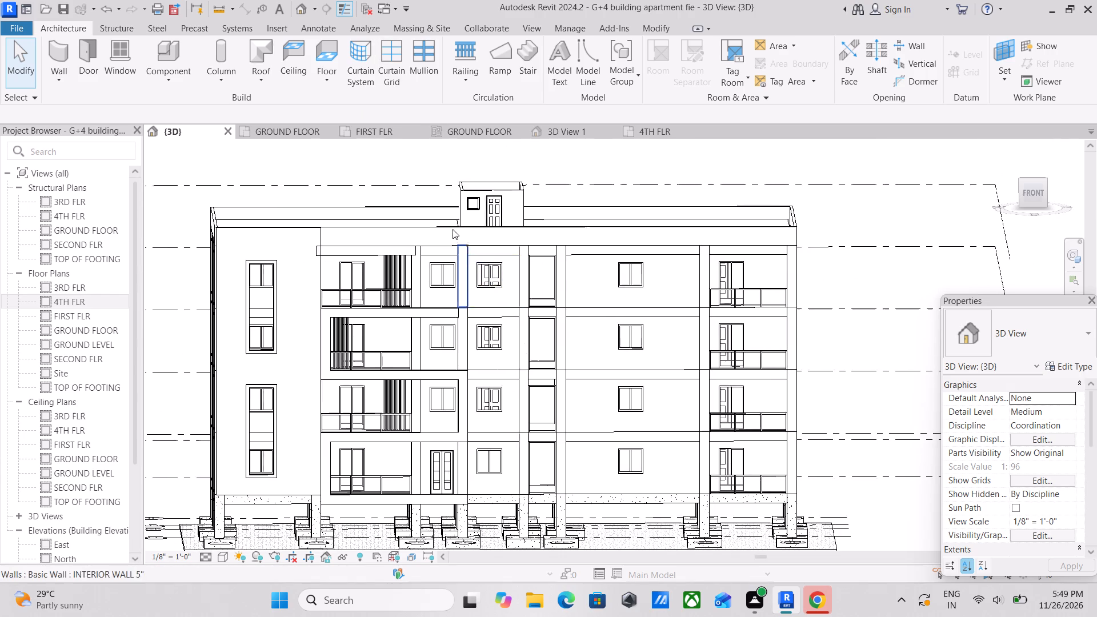
scroll(613, 279, up, 1)
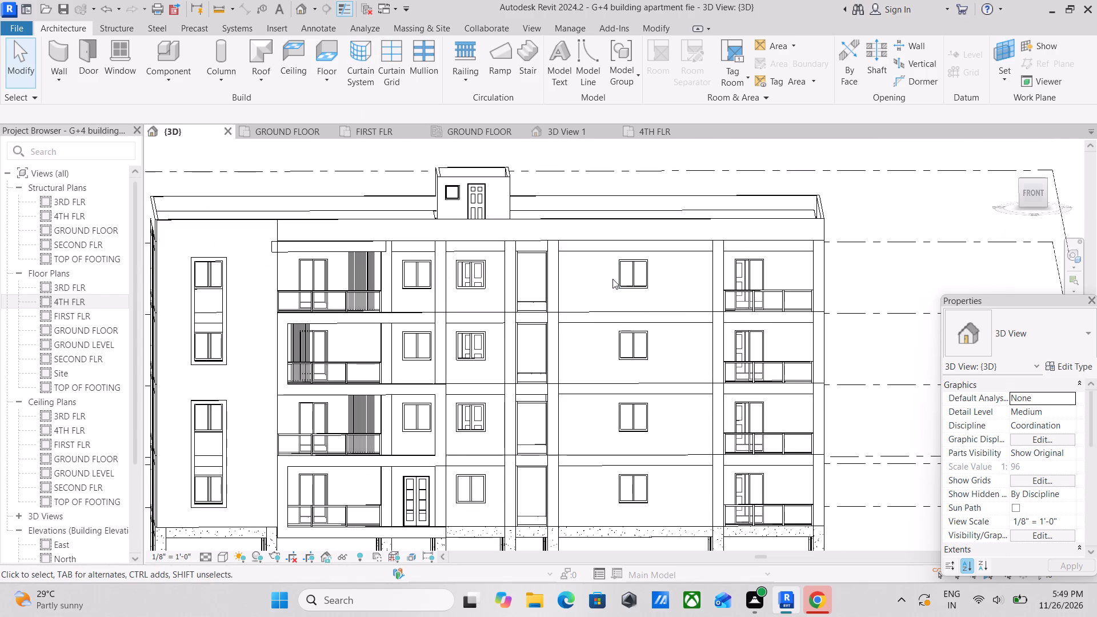
Start an in-place component in the Generic Models category, keeping the default name.
click(169, 77)
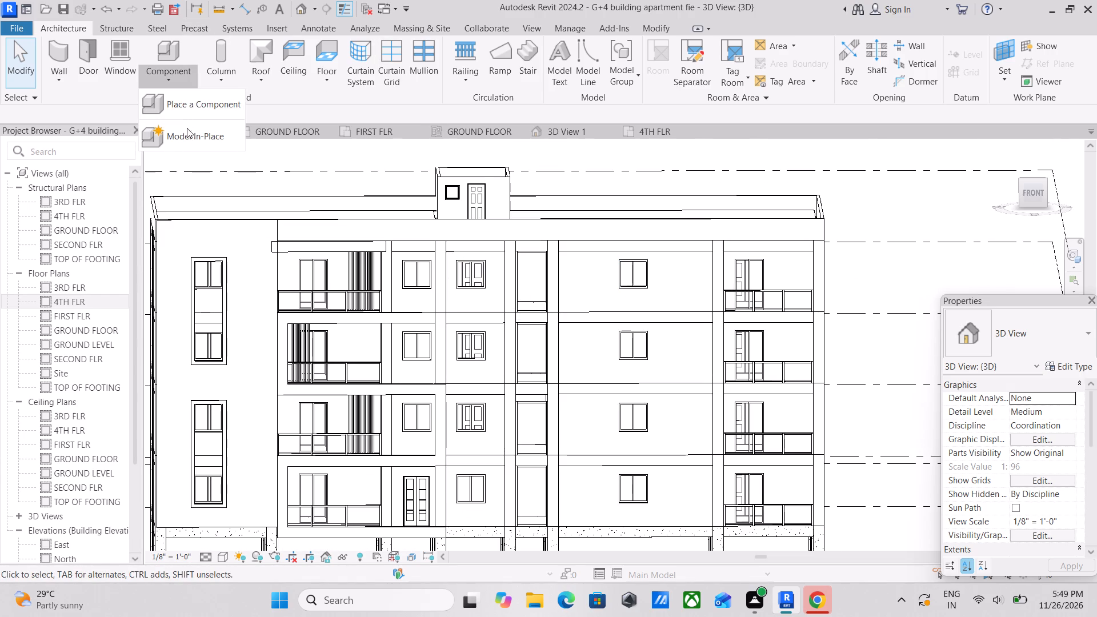
click(189, 134)
scroll(464, 261, down, 6)
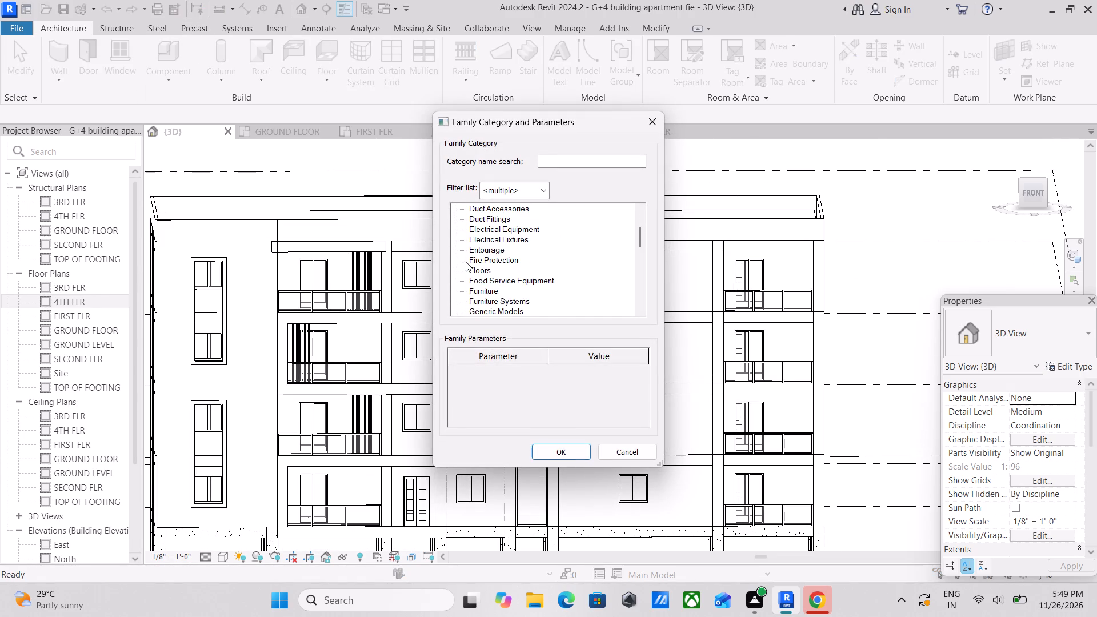
scroll(482, 270, down, 3)
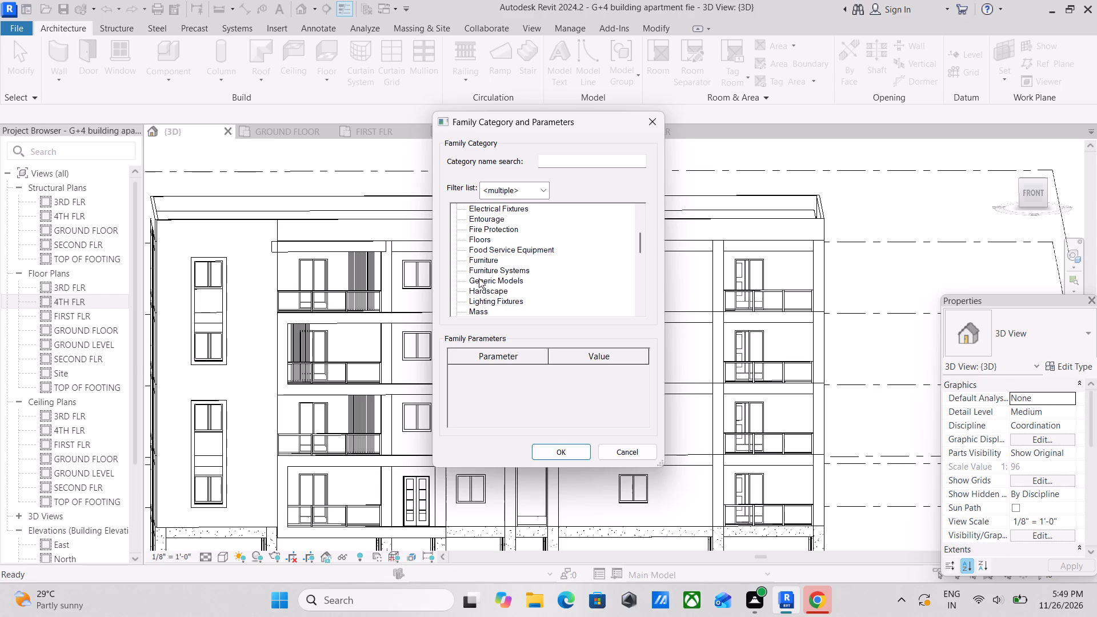
click(479, 278)
click(551, 450)
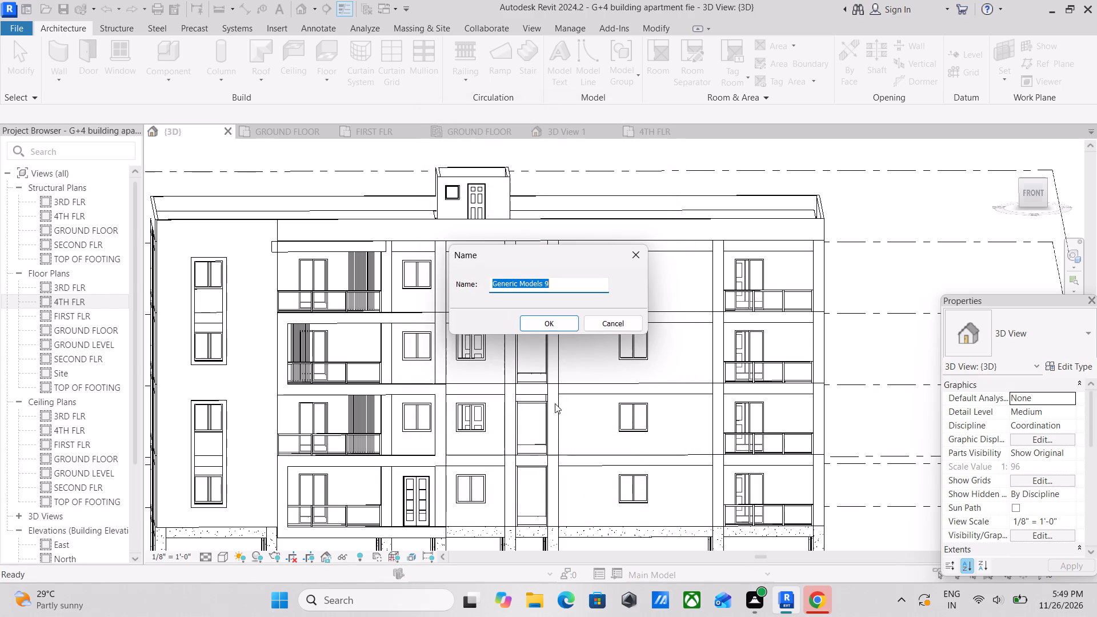
click(543, 328)
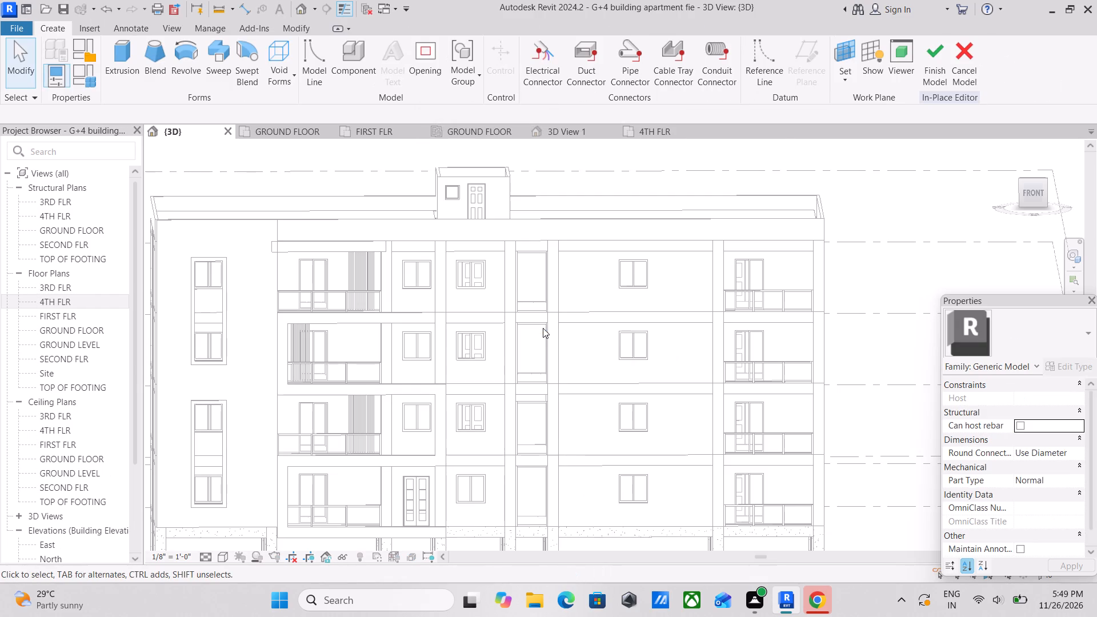
Set the work plane to the front face of the beam above the top-floor storefront panel.
click(842, 74)
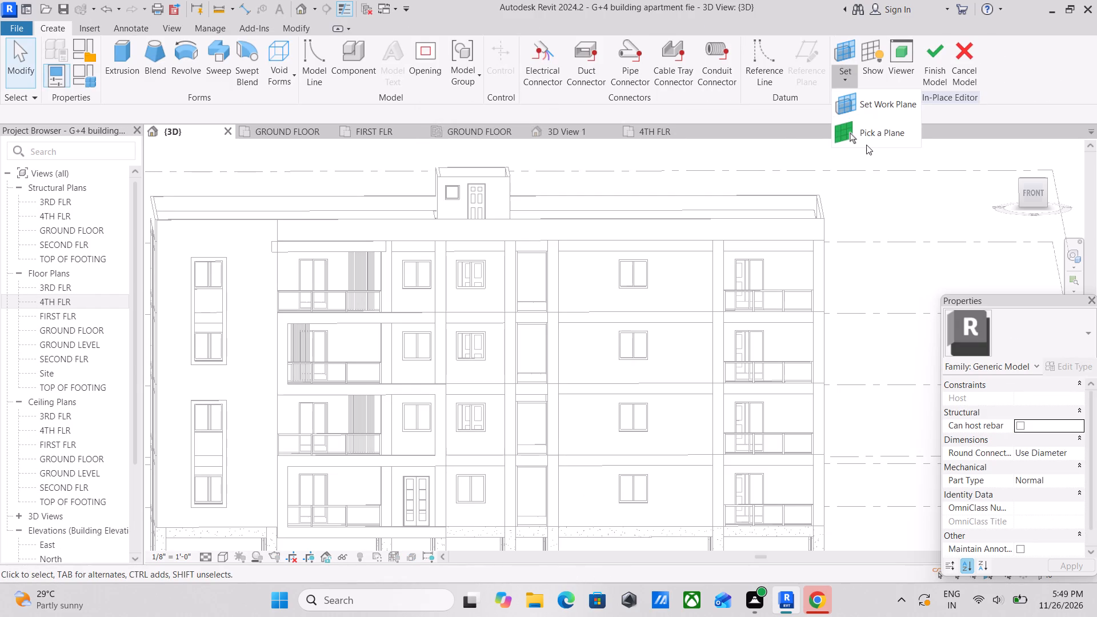
click(866, 141)
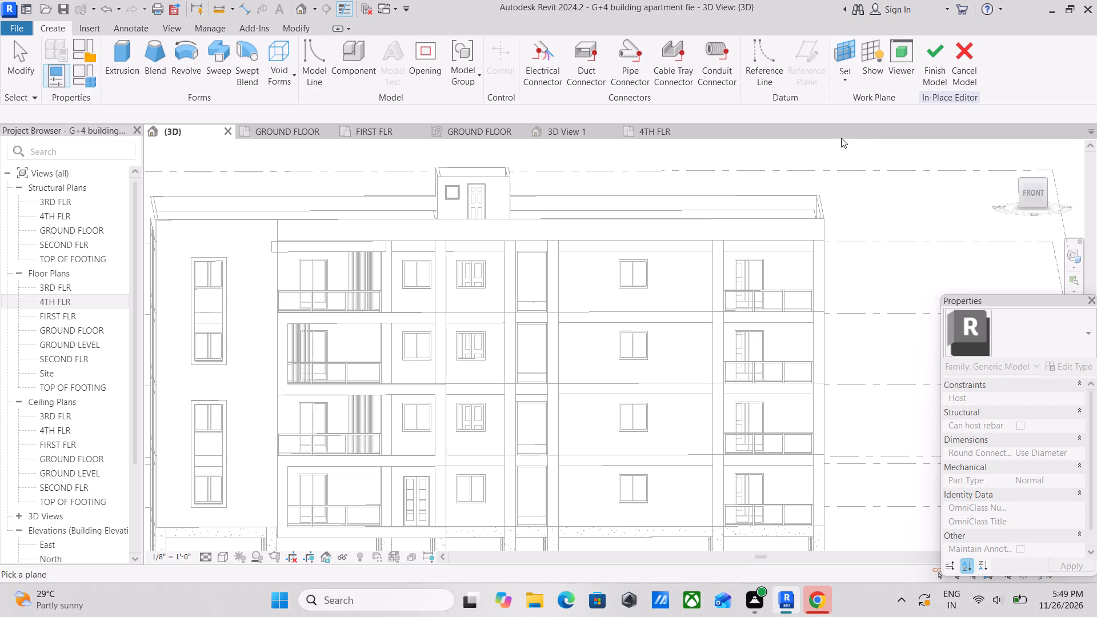
click(845, 82)
click(852, 129)
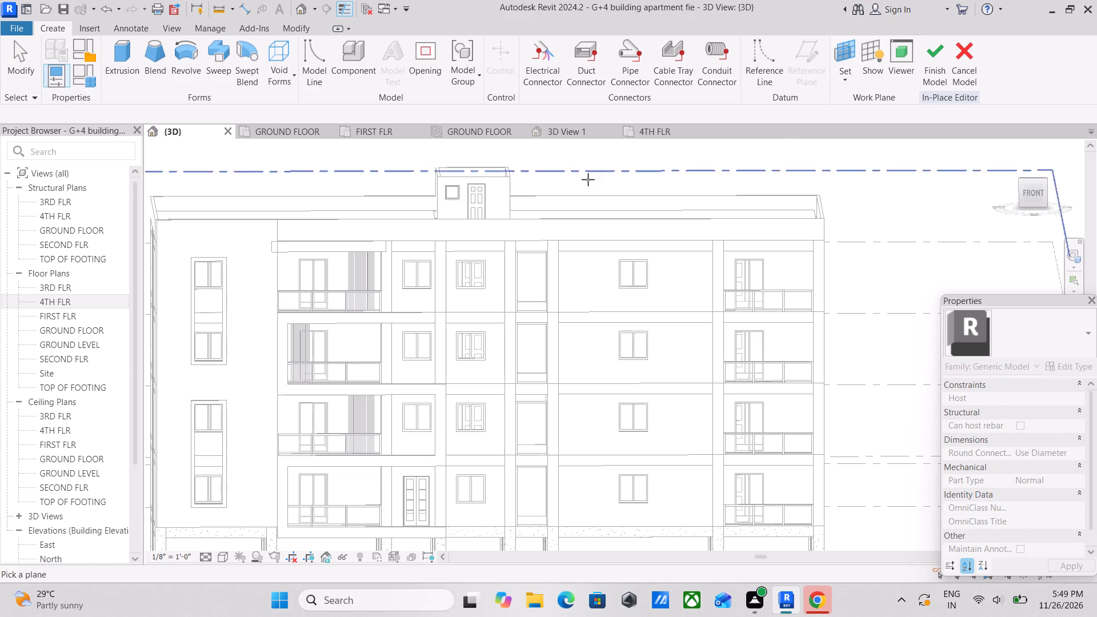
scroll(523, 257, up, 8)
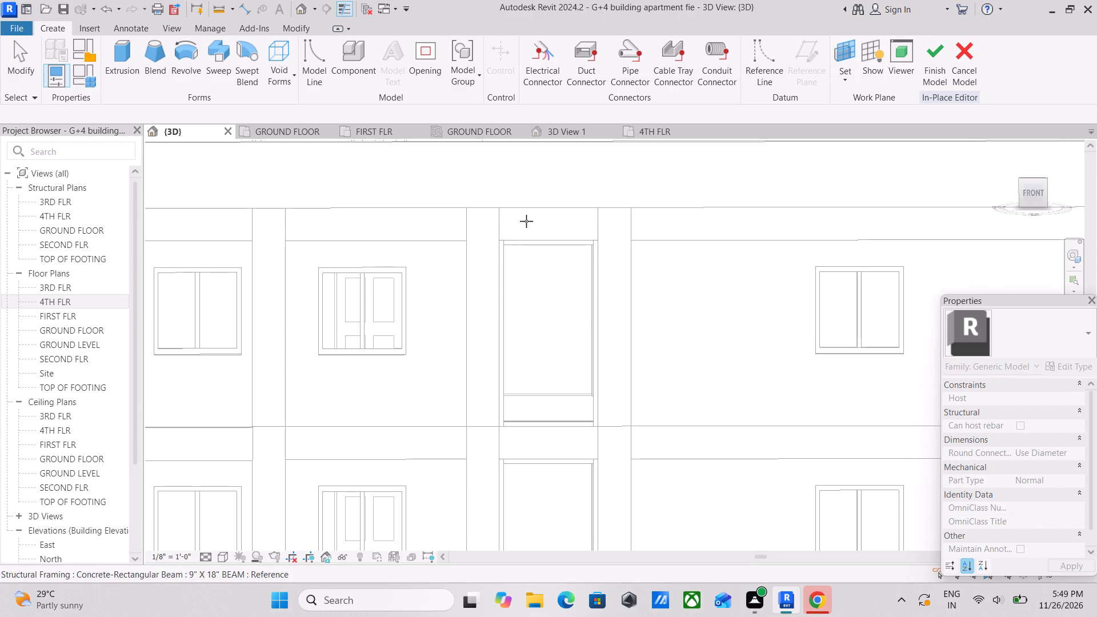
click(539, 209)
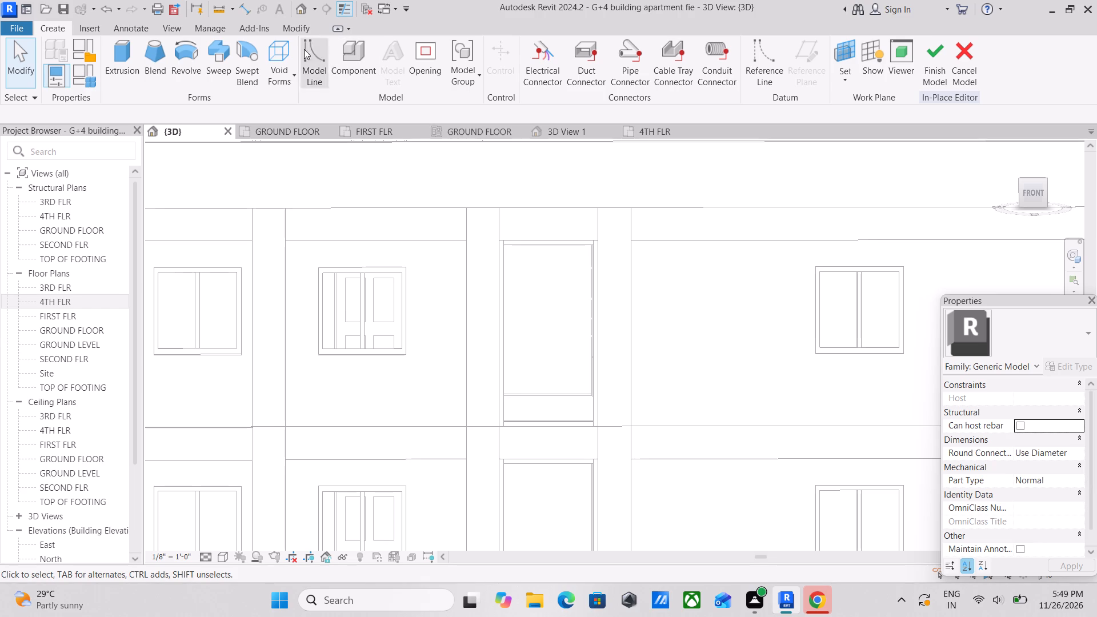
Start an extrusion and sketch a 4'-6" wide rectangle from the top-floor storefront panel's head corner to the ground-floor panel's opposite base corner.
click(125, 58)
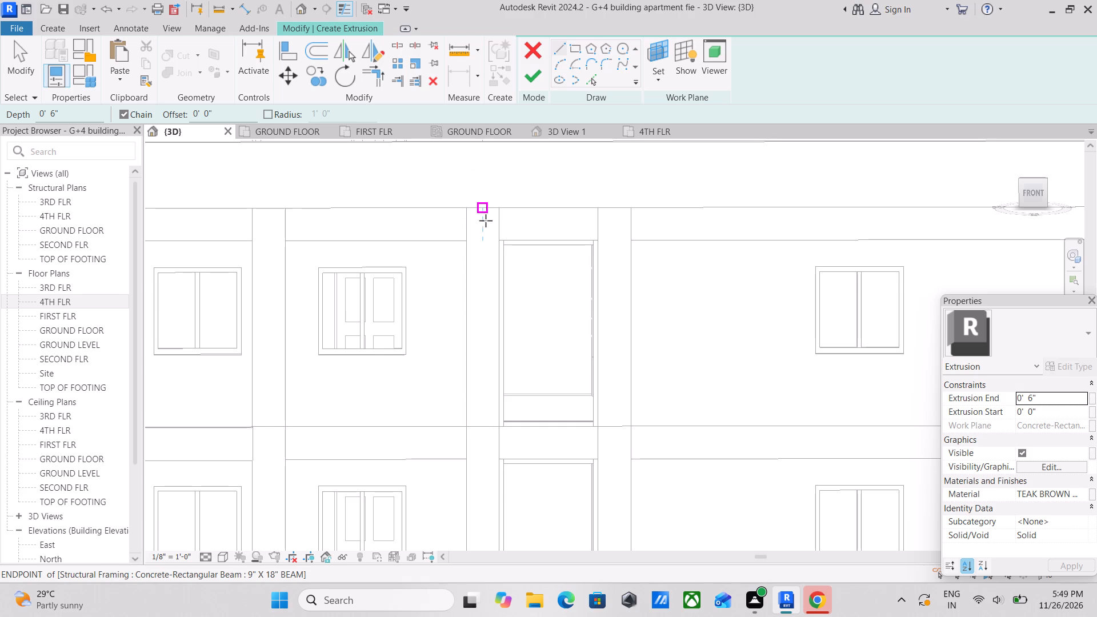
scroll(509, 262, up, 4)
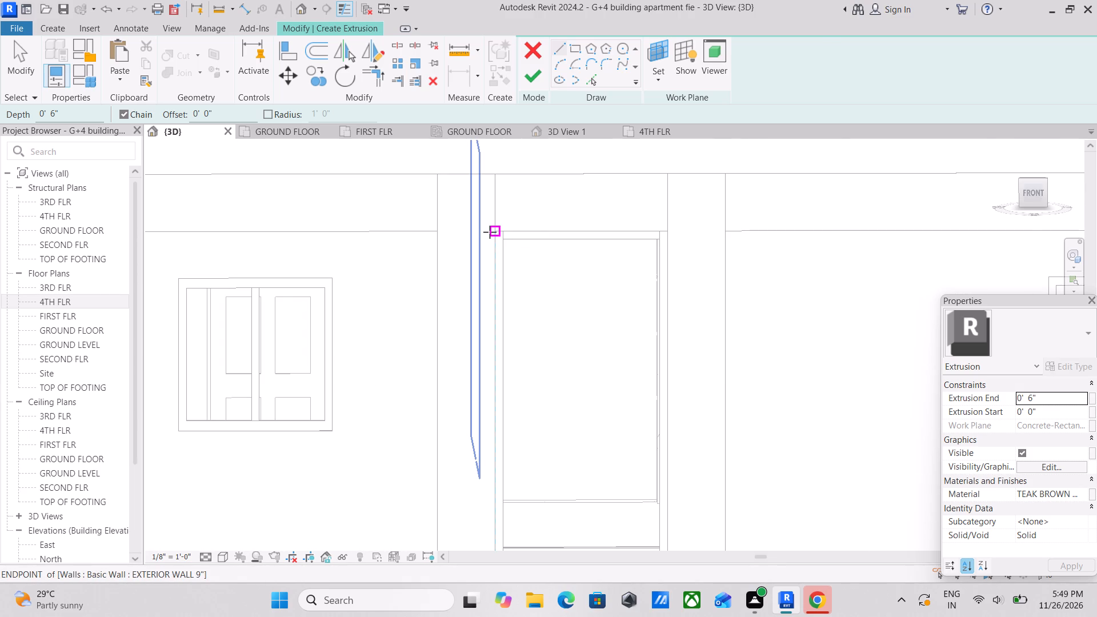
scroll(494, 254, up, 2)
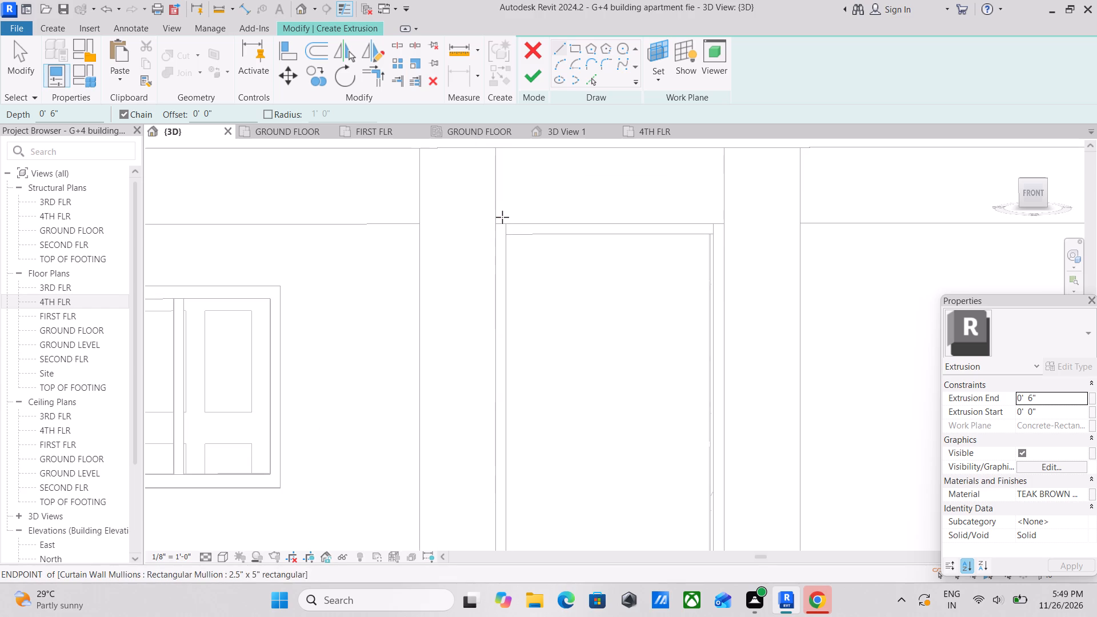
click(497, 224)
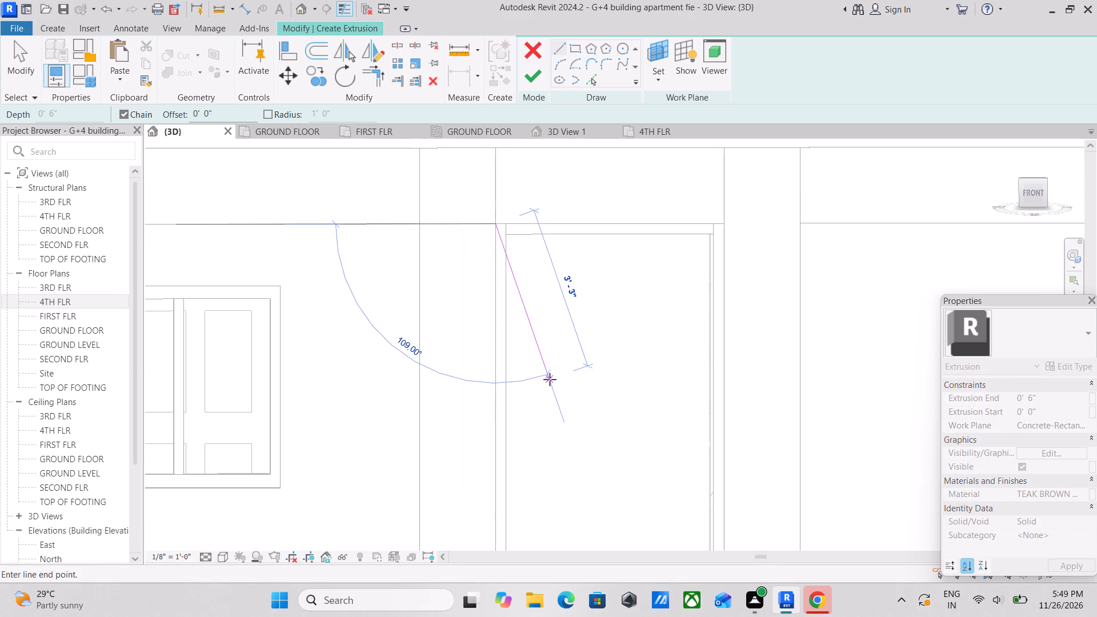
key(Escape)
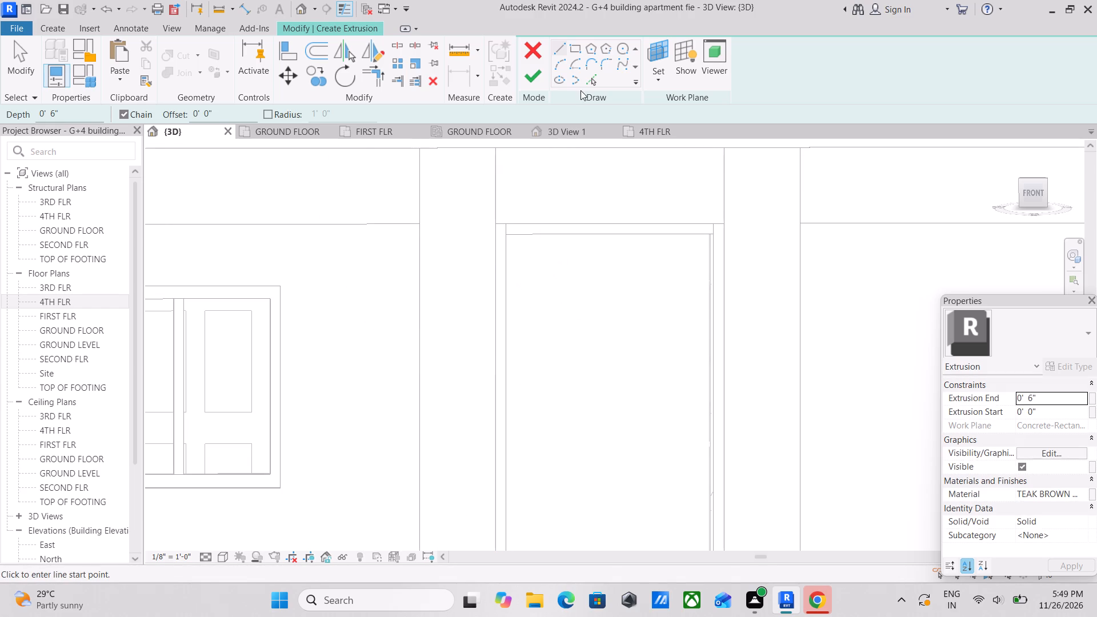
click(578, 41)
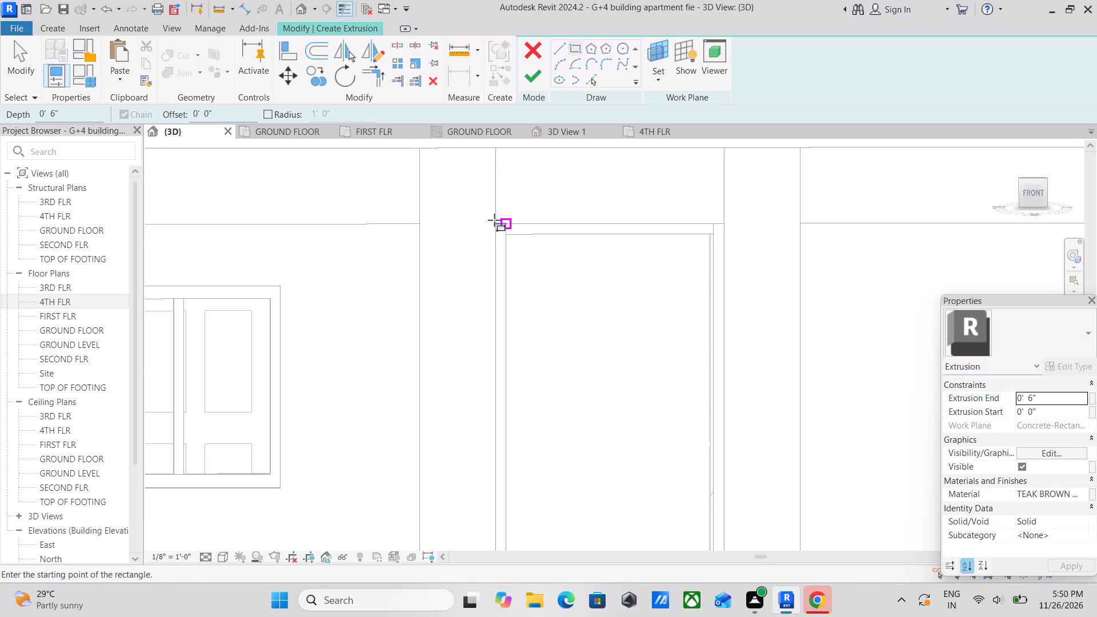
click(494, 220)
middle_drag(576, 411, 553, 131)
scroll(555, 187, down, 1)
scroll(570, 383, down, 3)
middle_drag(570, 383, 559, 357)
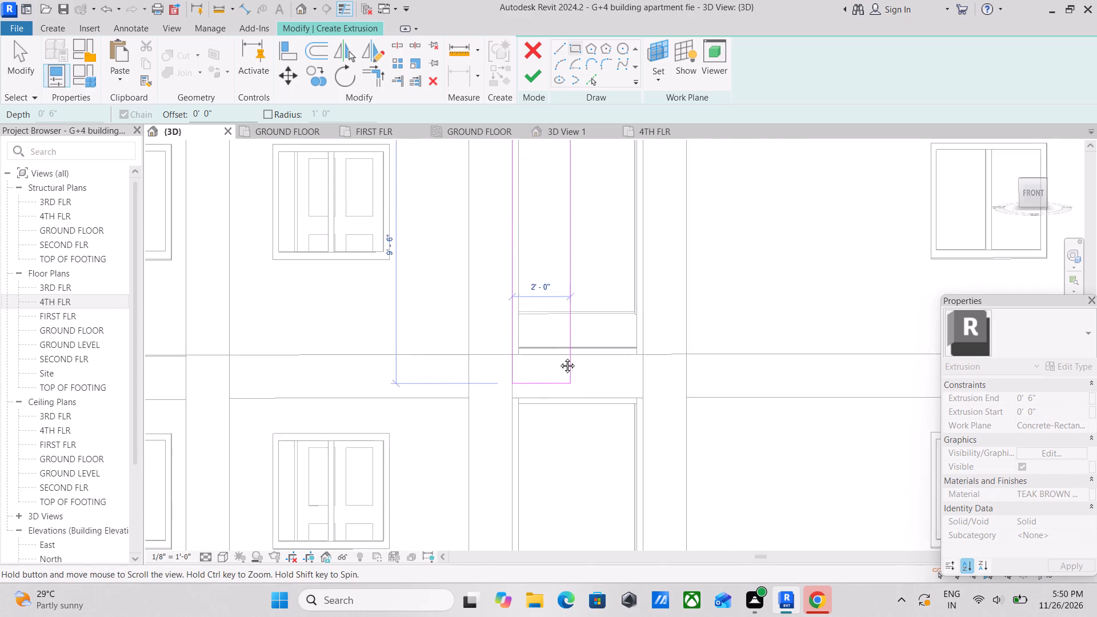
middle_drag(559, 357, 549, 246)
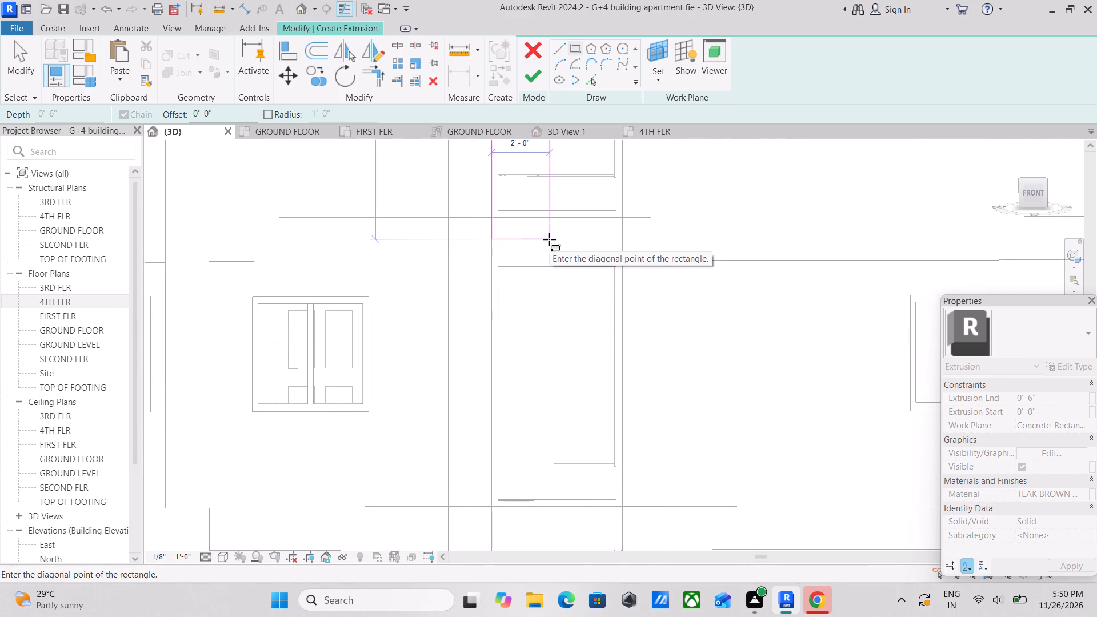
scroll(549, 239, down, 3)
middle_drag(595, 387, 588, 227)
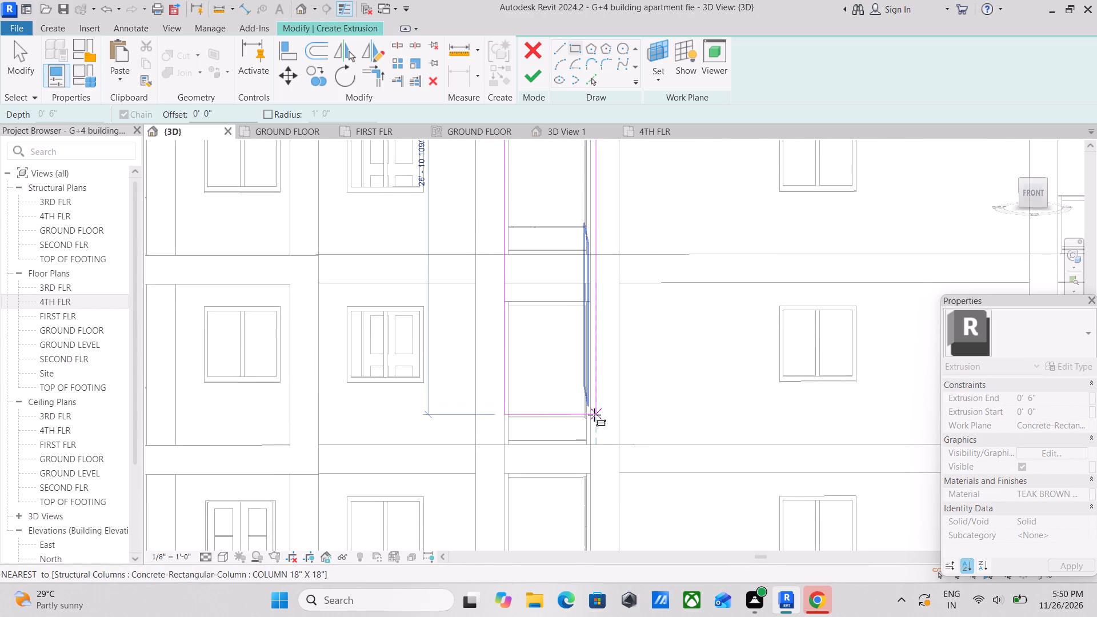
middle_drag(594, 415, 604, 231)
middle_drag(598, 459, 582, 388)
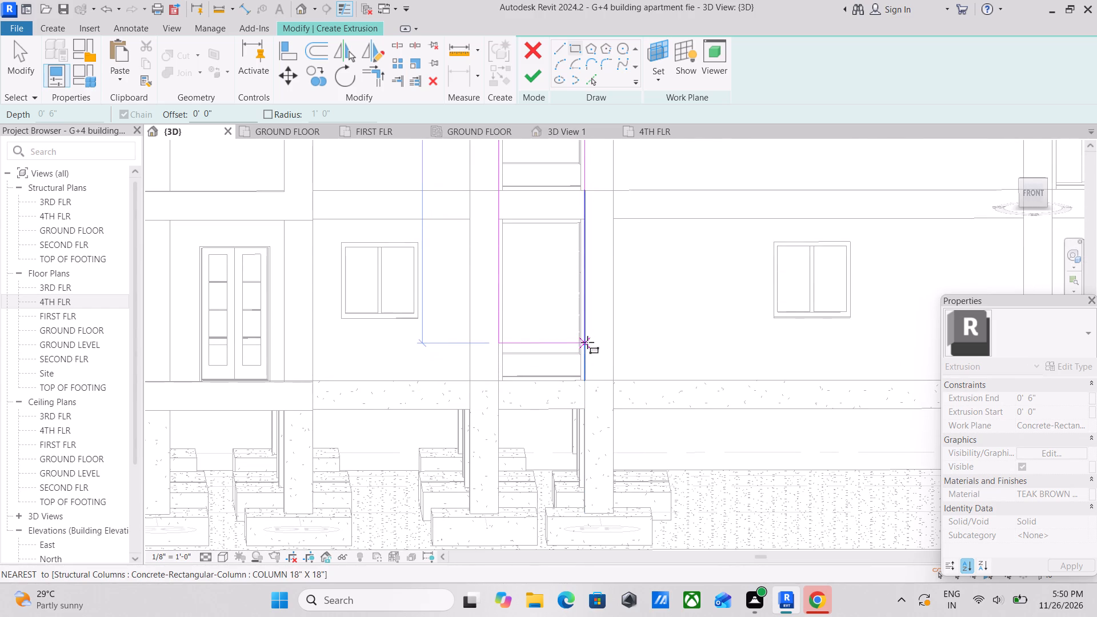
scroll(590, 385, up, 4)
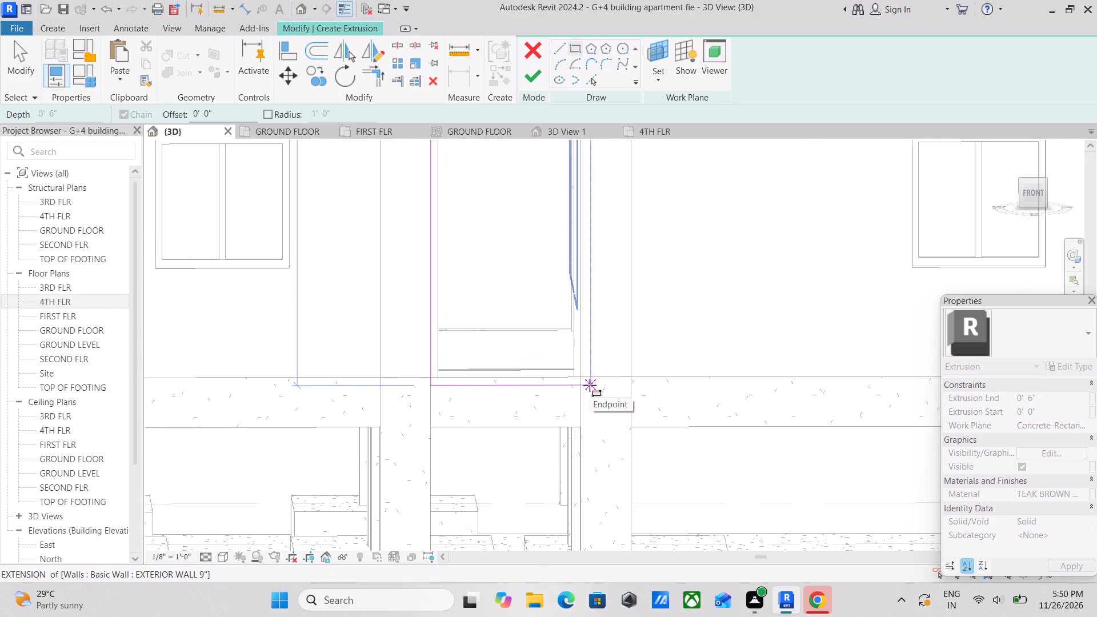
scroll(590, 385, up, 2)
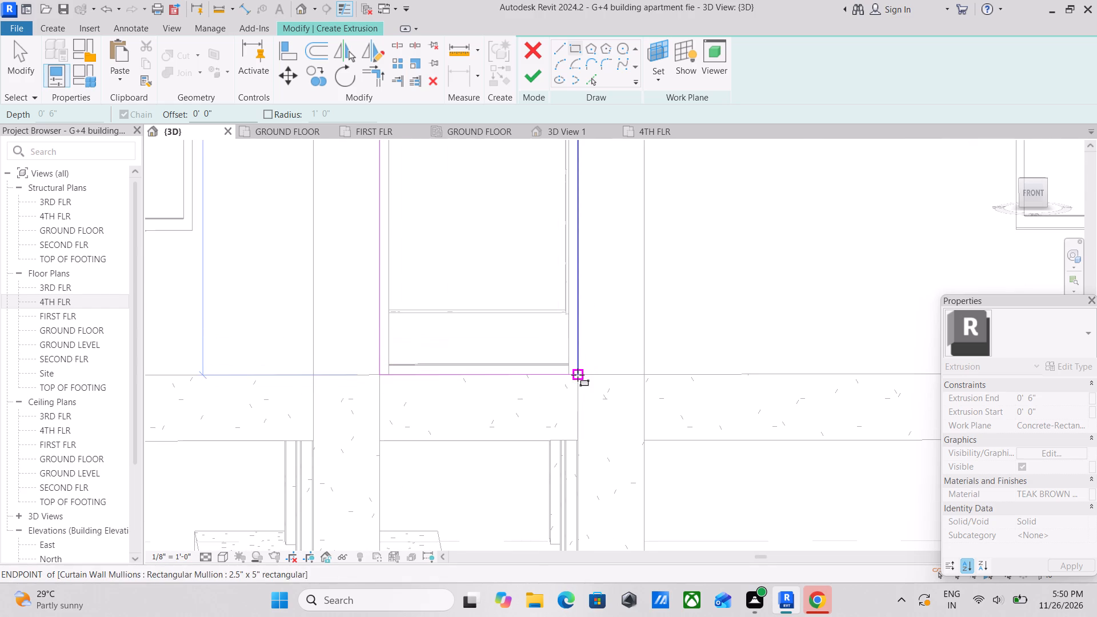
click(578, 375)
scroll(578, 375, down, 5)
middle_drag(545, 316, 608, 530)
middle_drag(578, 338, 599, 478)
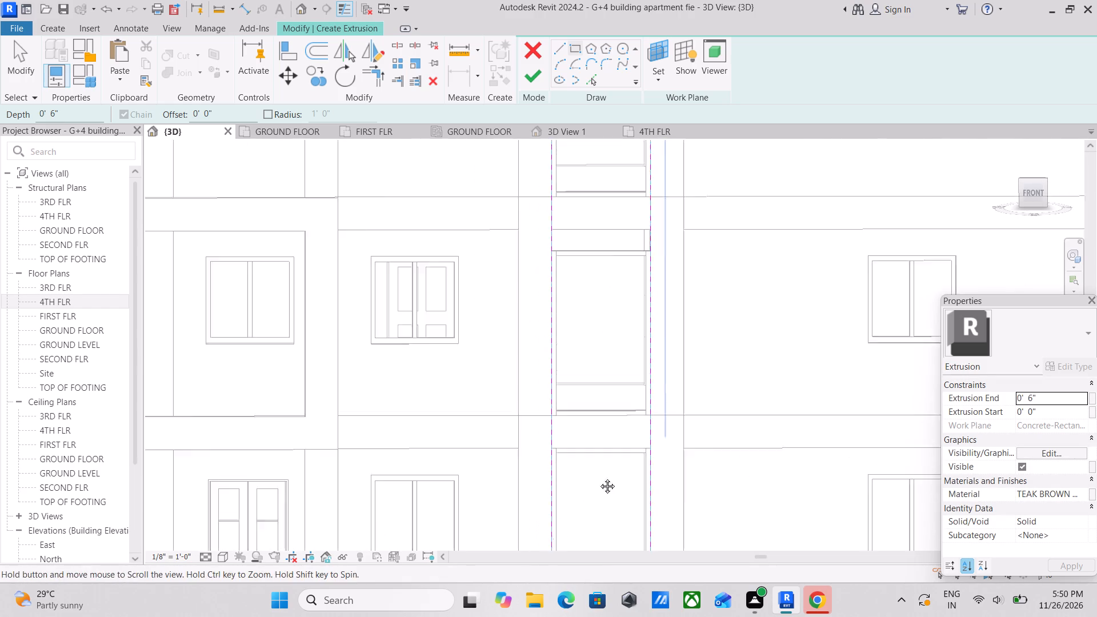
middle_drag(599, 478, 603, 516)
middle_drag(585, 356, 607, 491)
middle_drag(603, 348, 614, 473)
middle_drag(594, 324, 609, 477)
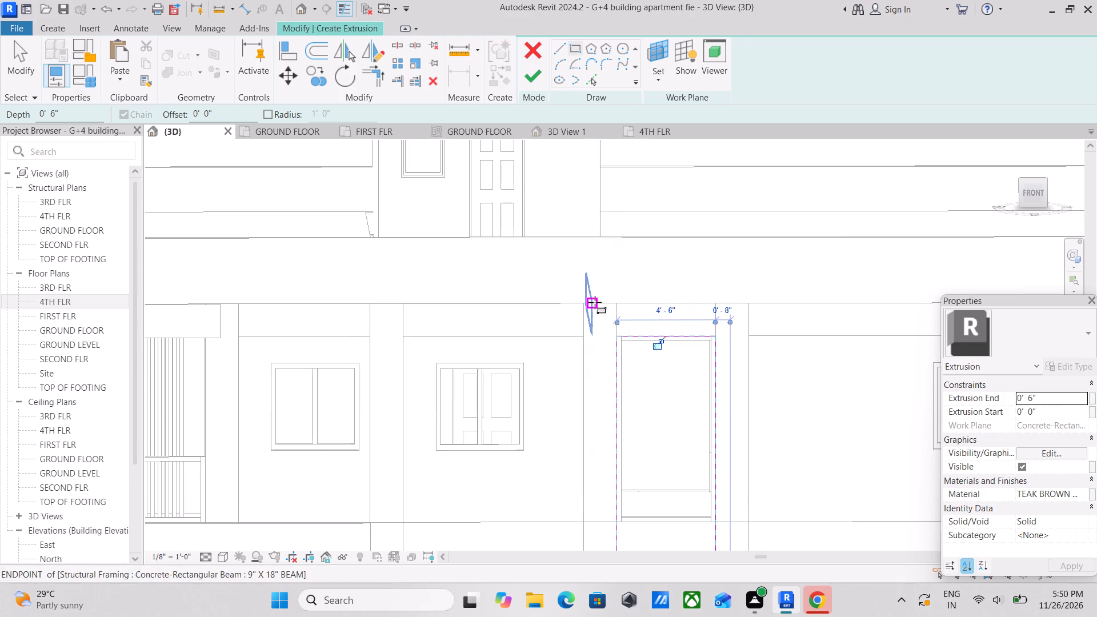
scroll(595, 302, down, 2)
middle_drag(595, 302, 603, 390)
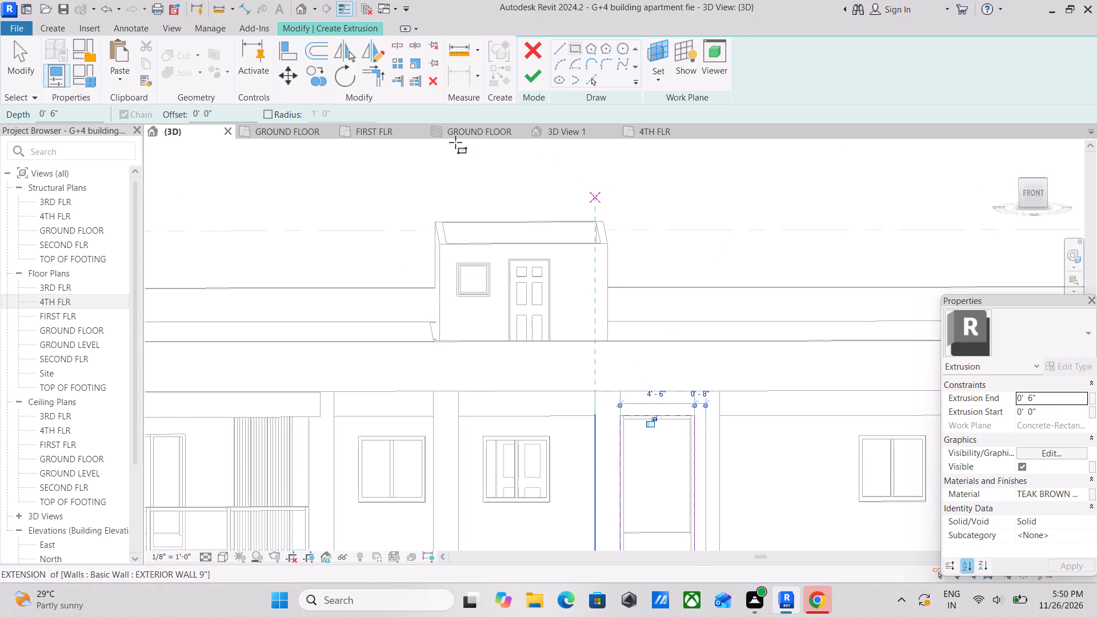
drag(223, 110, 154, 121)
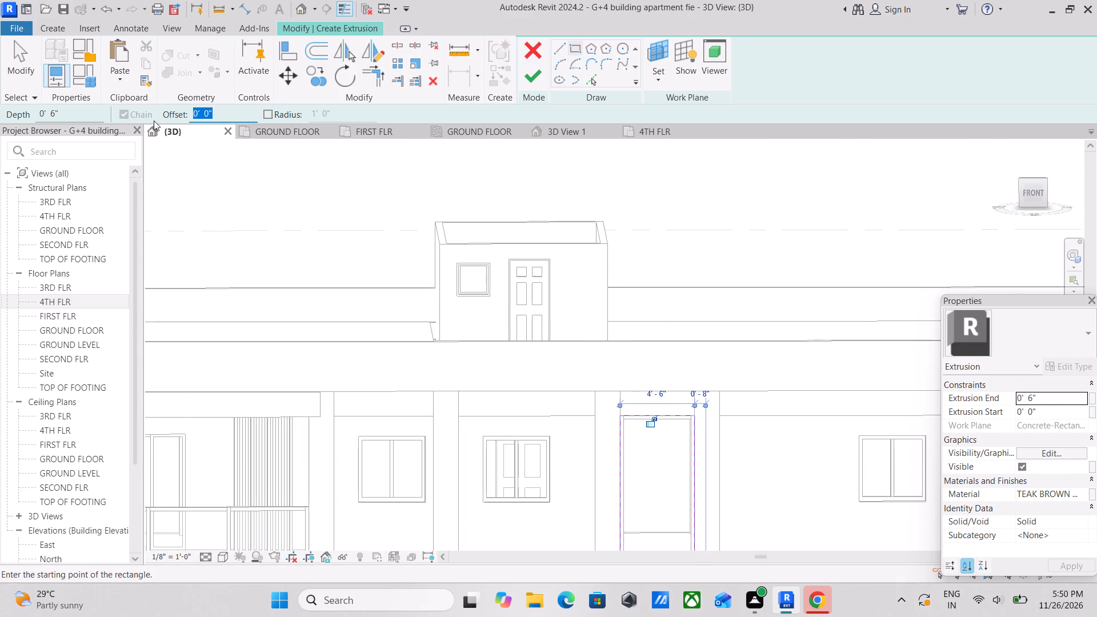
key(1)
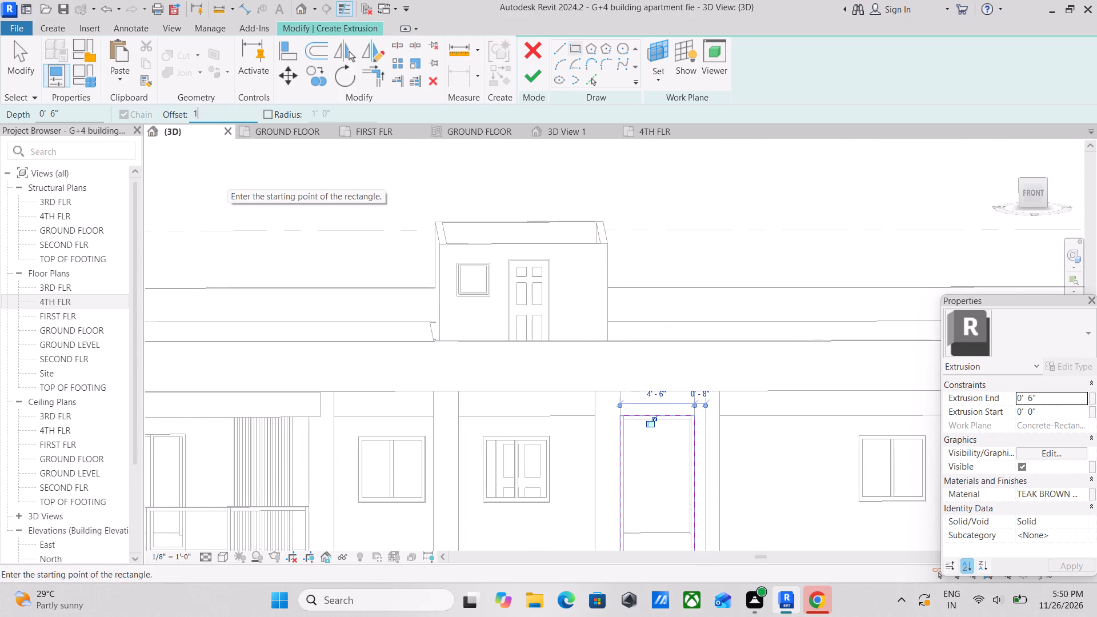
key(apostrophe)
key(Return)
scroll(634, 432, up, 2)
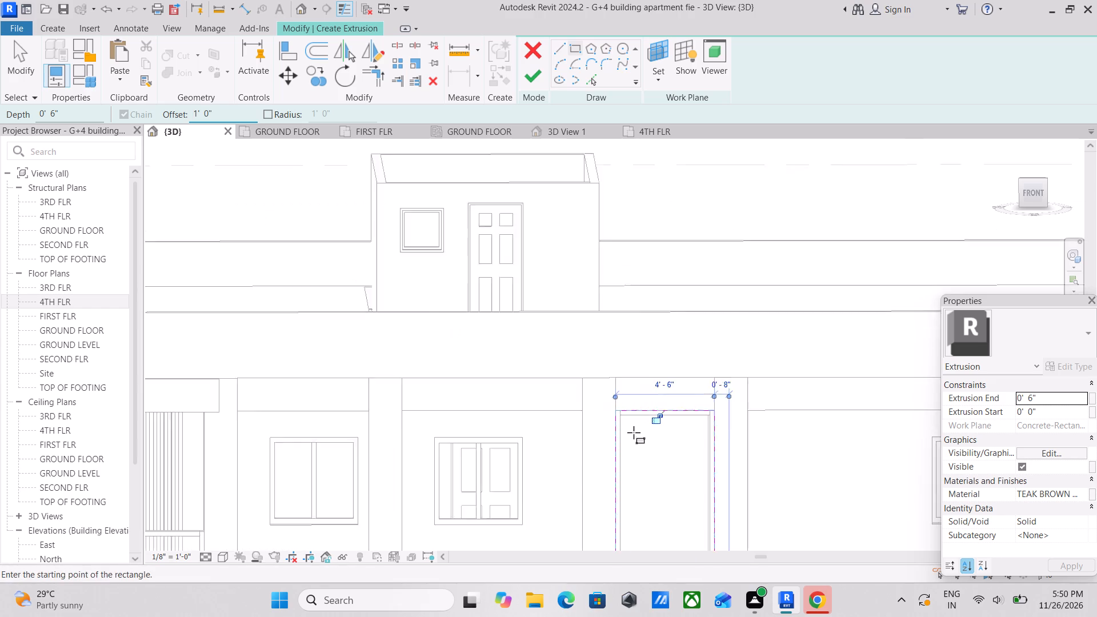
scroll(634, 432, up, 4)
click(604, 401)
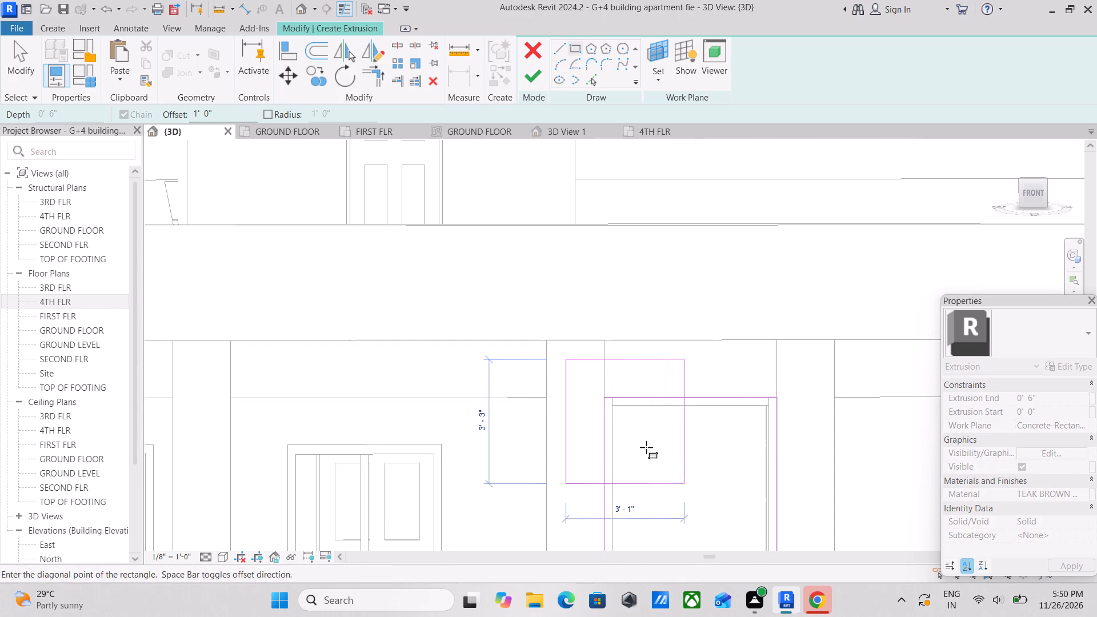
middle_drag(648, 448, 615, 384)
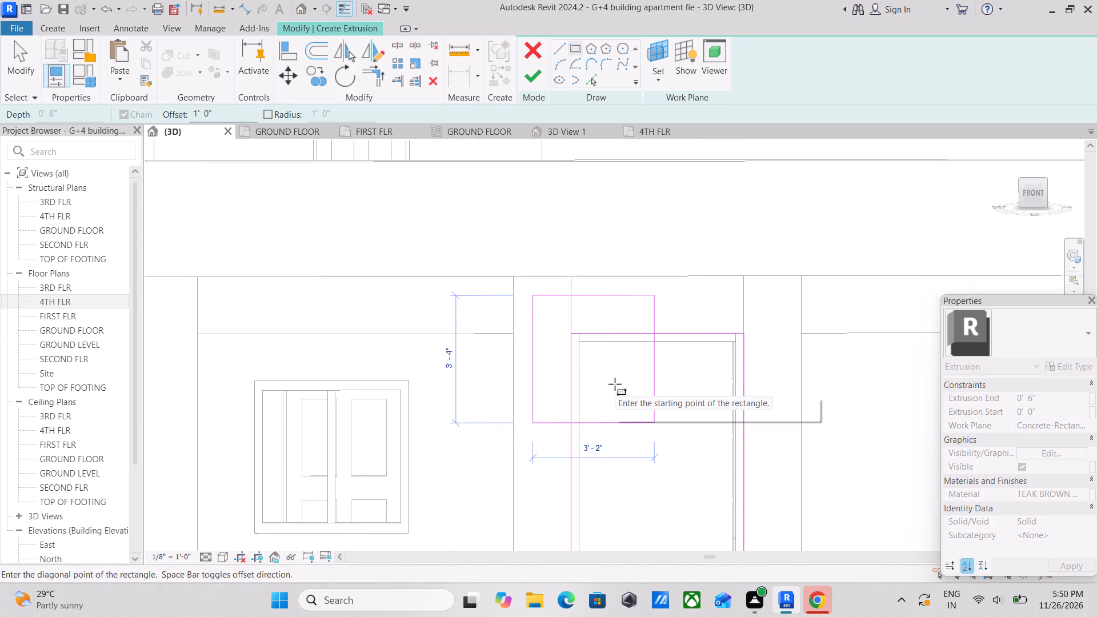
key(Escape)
Sketch a second rectangle around the stacked panels with a 1' 6" outward offset from the inner rectangle's opposite corners.
drag(217, 119, 128, 141)
key(1)
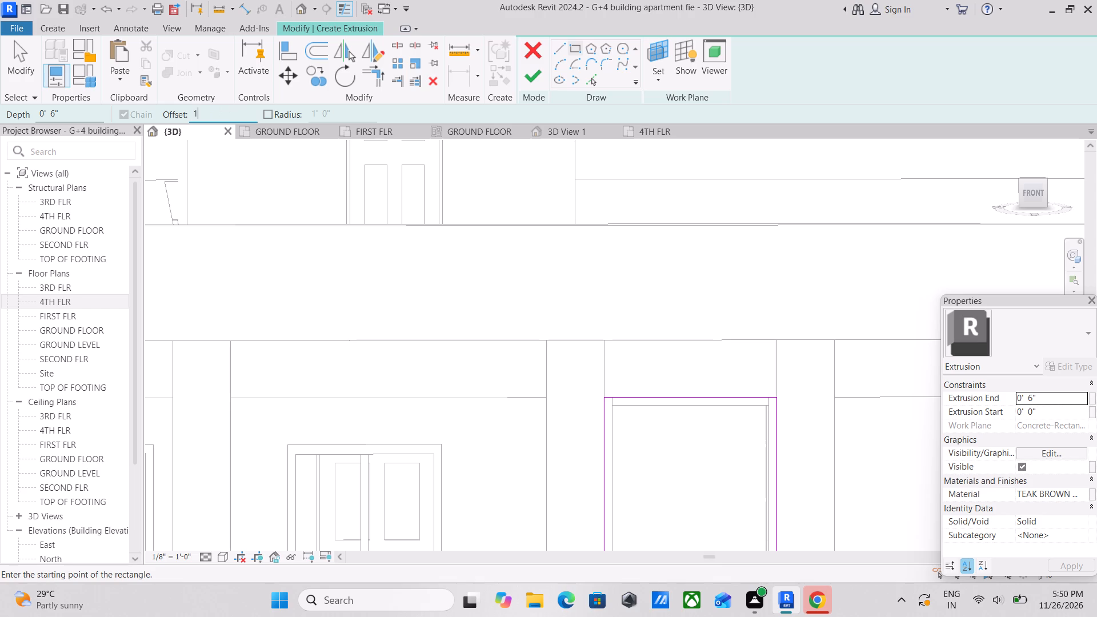
key(apostrophe)
key(6)
key(shift+quotedbl)
key(Return)
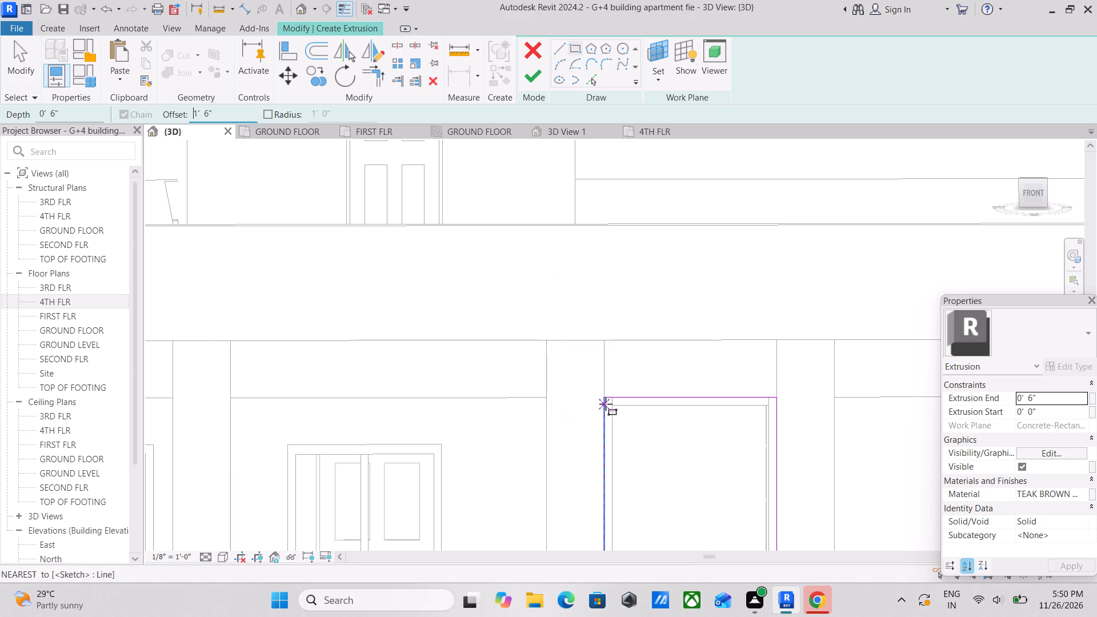
scroll(606, 404, up, 6)
click(590, 394)
middle_drag(706, 447, 578, 293)
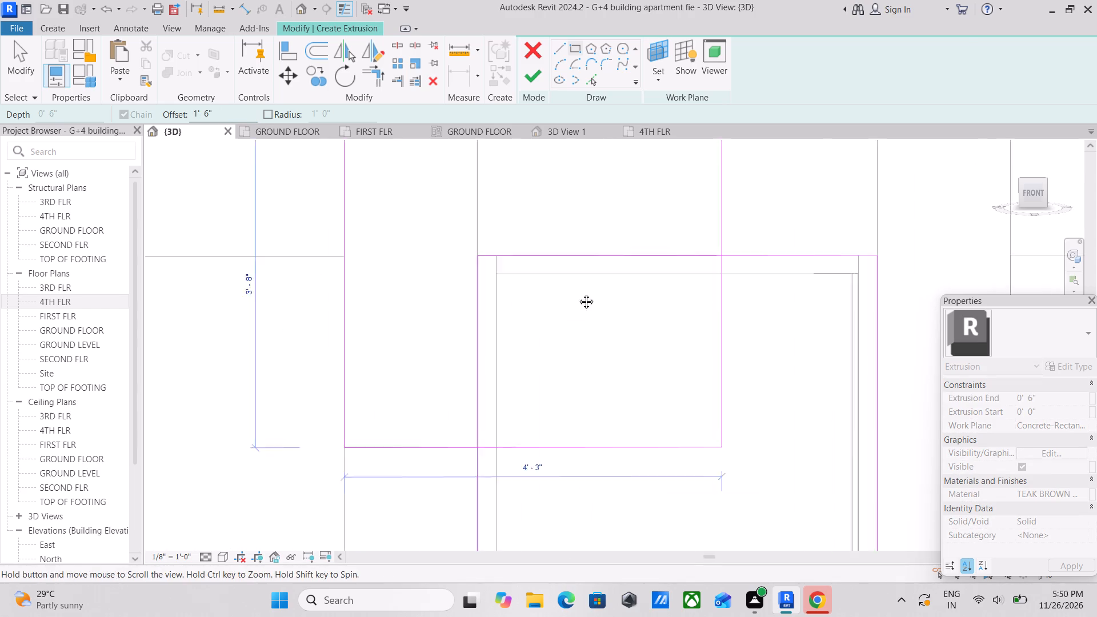
middle_drag(578, 293, 574, 286)
scroll(636, 396, down, 11)
middle_drag(637, 396, 537, 218)
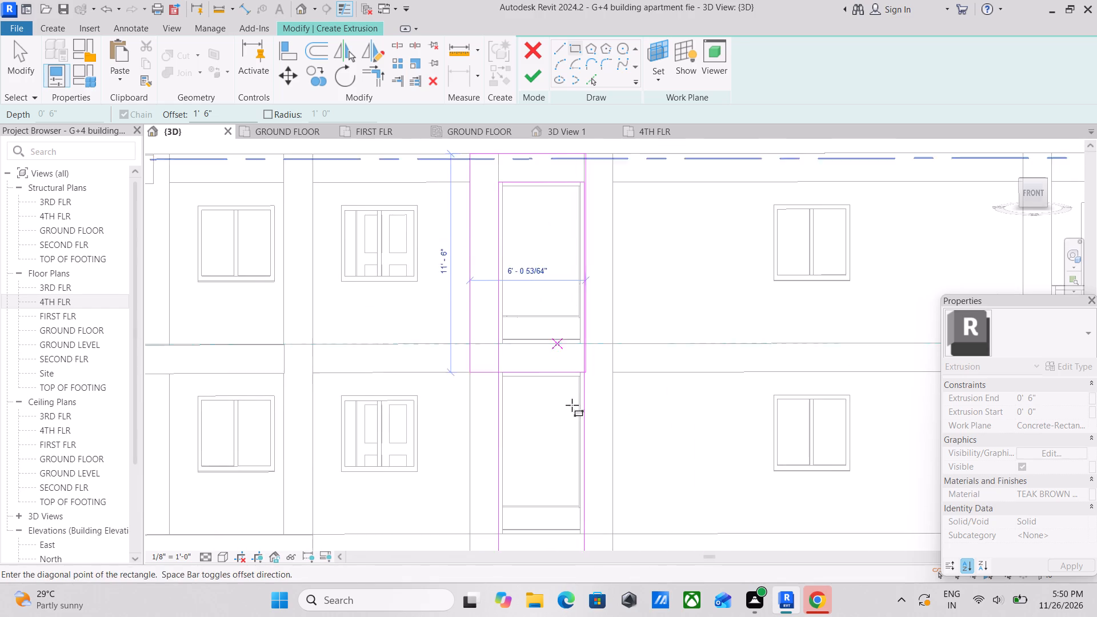
middle_drag(576, 419, 550, 238)
middle_drag(570, 398, 554, 223)
middle_drag(559, 408, 550, 391)
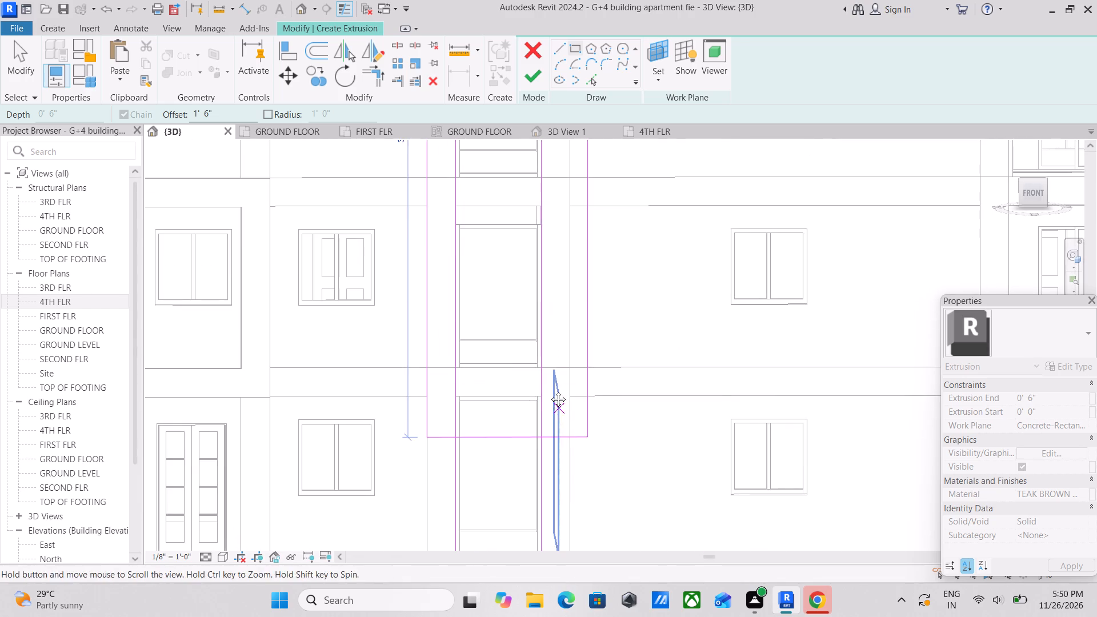
middle_drag(550, 391, 535, 224)
middle_click(542, 410)
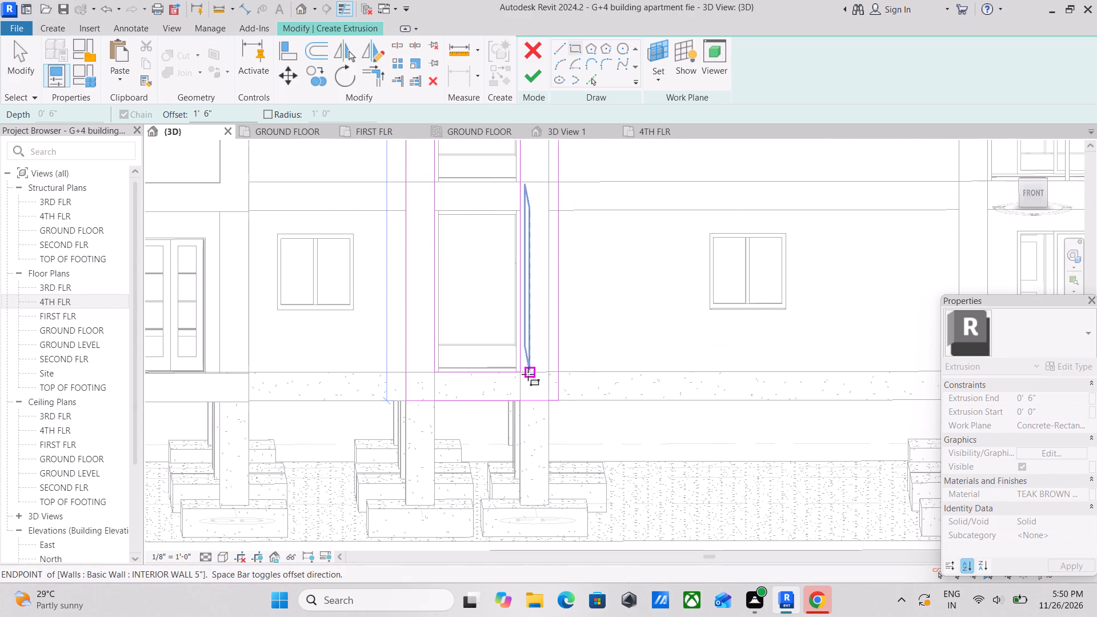
click(520, 371)
scroll(507, 347, down, 1)
middle_drag(507, 347, 516, 497)
middle_drag(473, 305, 477, 399)
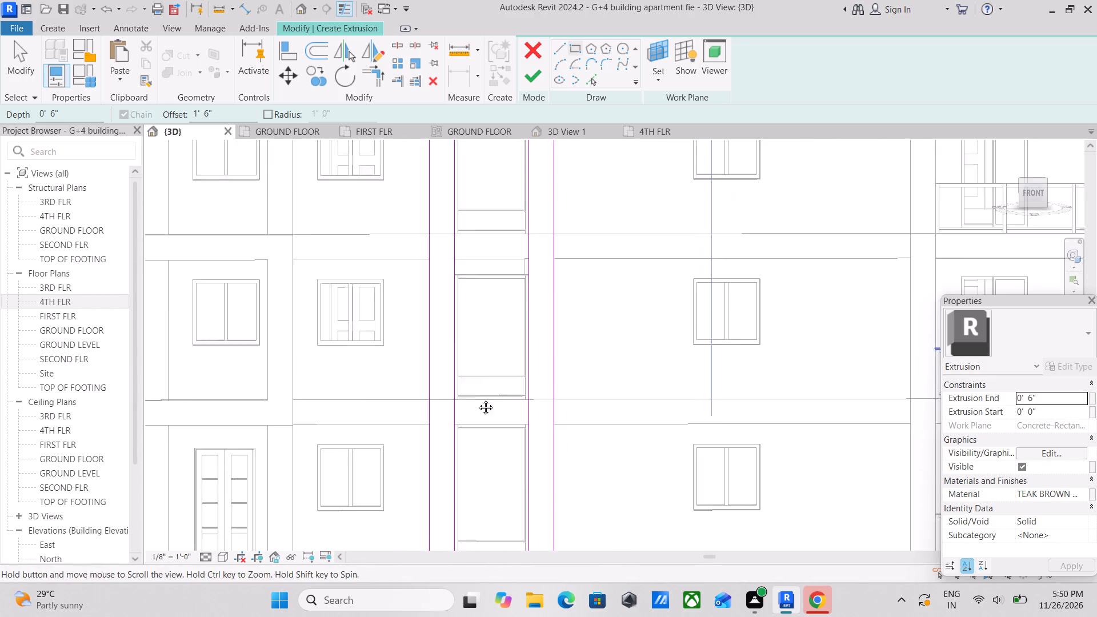
middle_drag(477, 399, 481, 419)
middle_drag(483, 309, 487, 423)
middle_drag(455, 310, 467, 432)
middle_drag(482, 342, 487, 420)
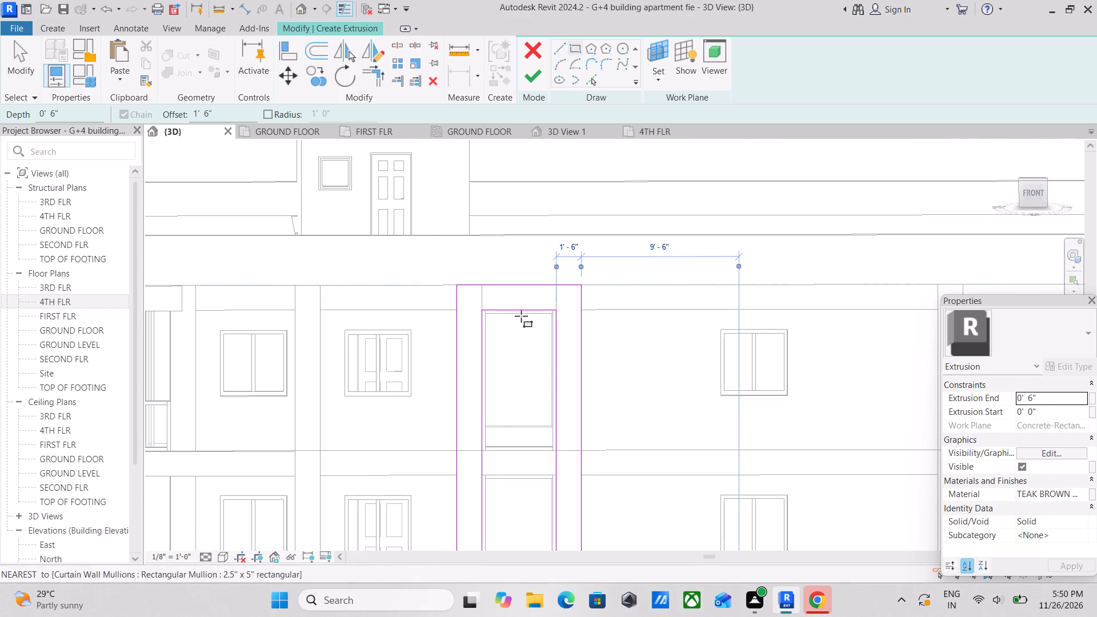
scroll(551, 291, up, 2)
key(Escape)
key(Escape)
Open the material choices for the frame extrusion and look through the project materials for a suitable finish.
scroll(474, 328, up, 3)
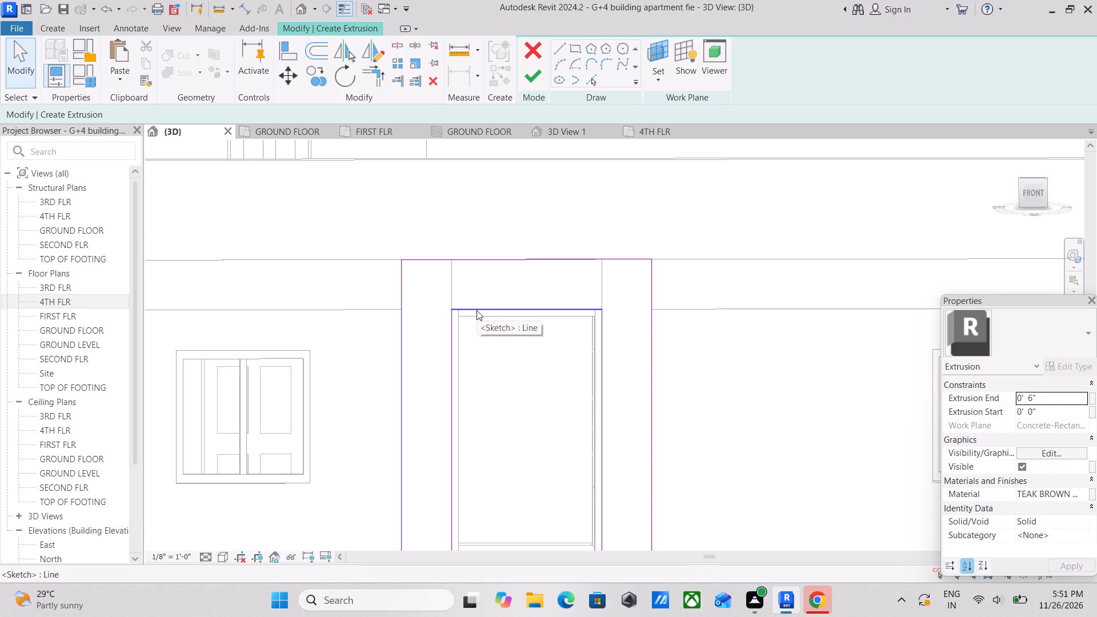
scroll(477, 310, up, 3)
scroll(478, 330, down, 5)
scroll(479, 378, down, 1)
middle_drag(479, 379, 420, 306)
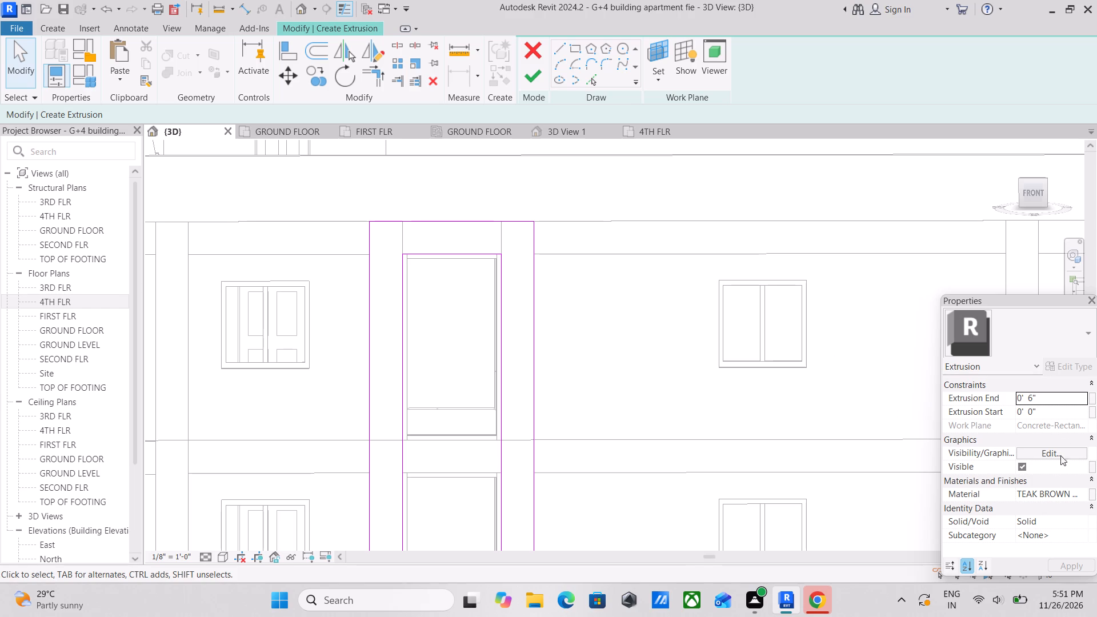
scroll(1050, 492, down, 1)
click(1079, 492)
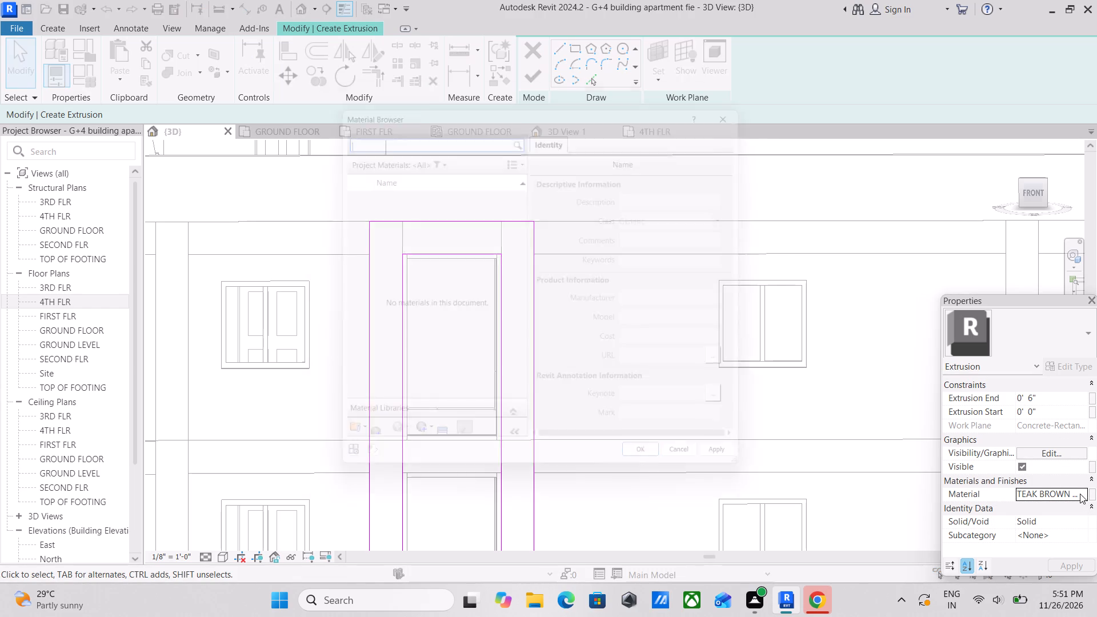
scroll(345, 323, up, 3)
scroll(345, 323, down, 5)
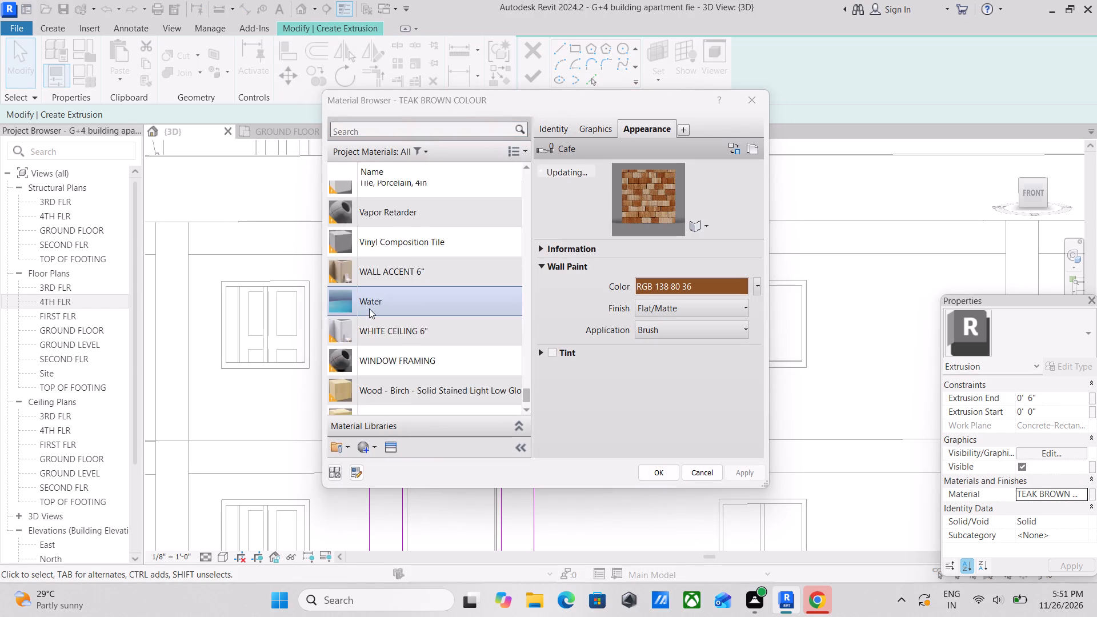
scroll(369, 308, down, 5)
scroll(382, 390, up, 14)
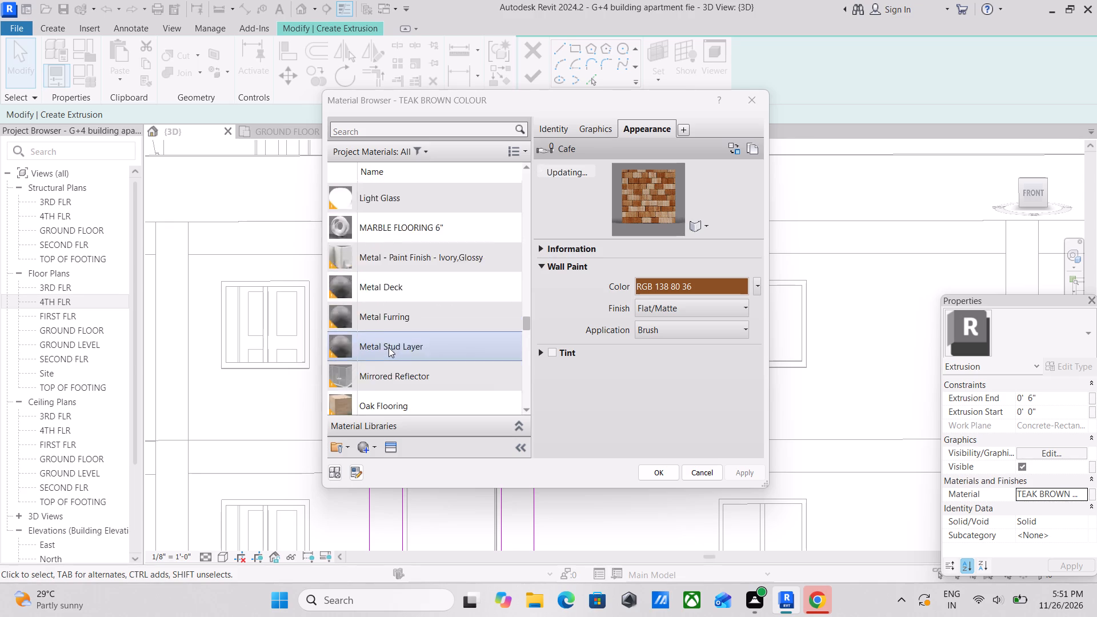
scroll(389, 347, up, 10)
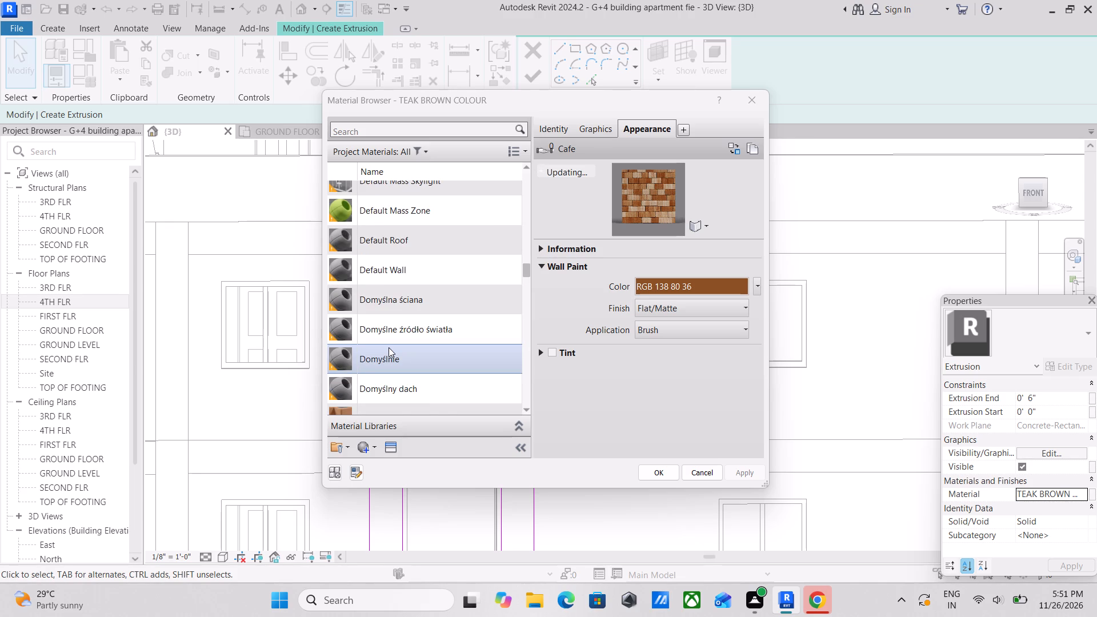
scroll(389, 347, up, 1)
scroll(389, 347, down, 2)
scroll(389, 347, up, 1)
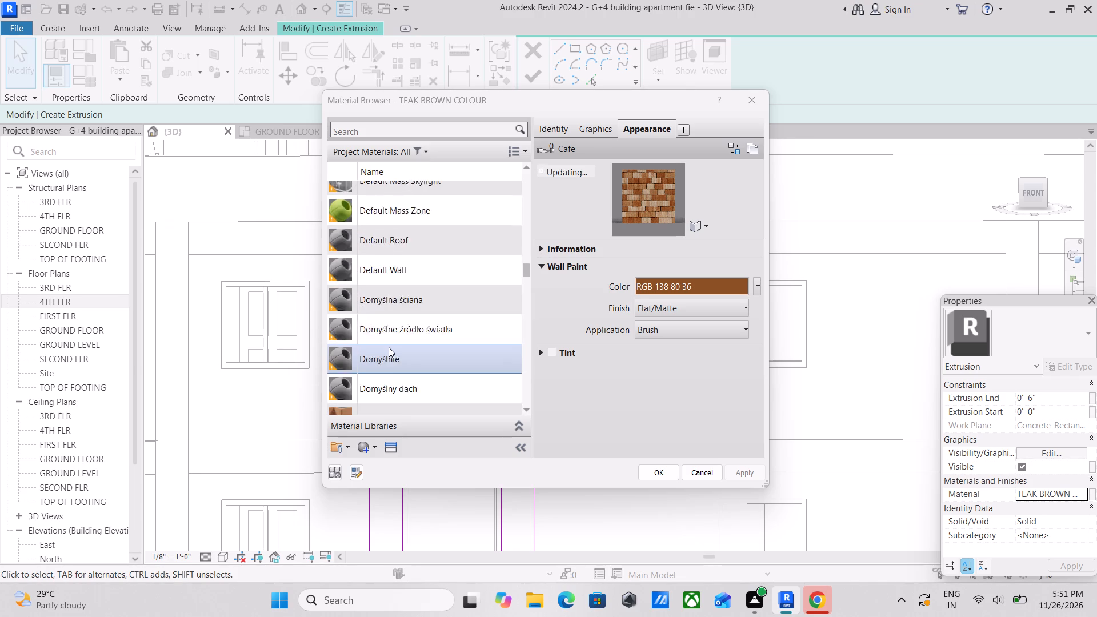
scroll(389, 347, up, 1)
scroll(389, 347, down, 6)
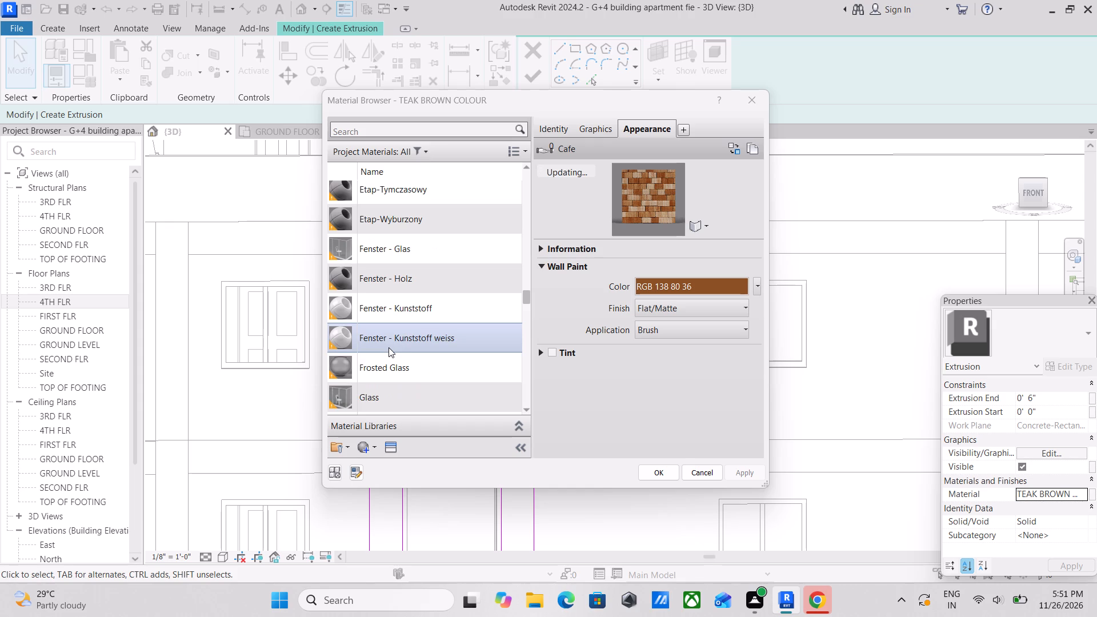
scroll(389, 347, down, 8)
scroll(389, 347, up, 1)
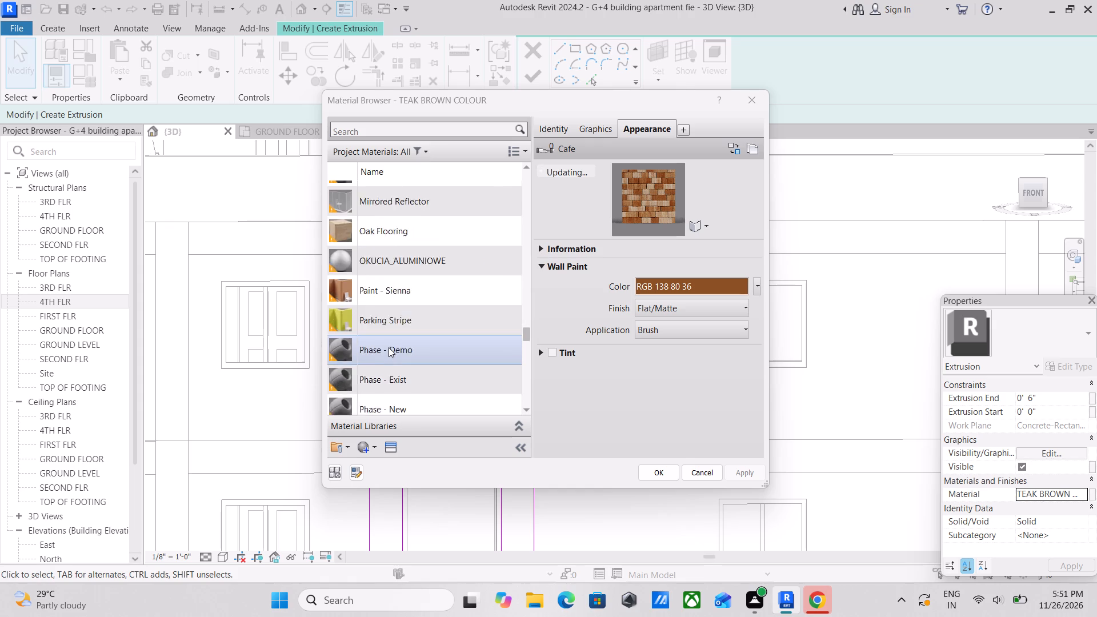
scroll(389, 347, up, 3)
scroll(389, 347, down, 18)
scroll(397, 284, down, 3)
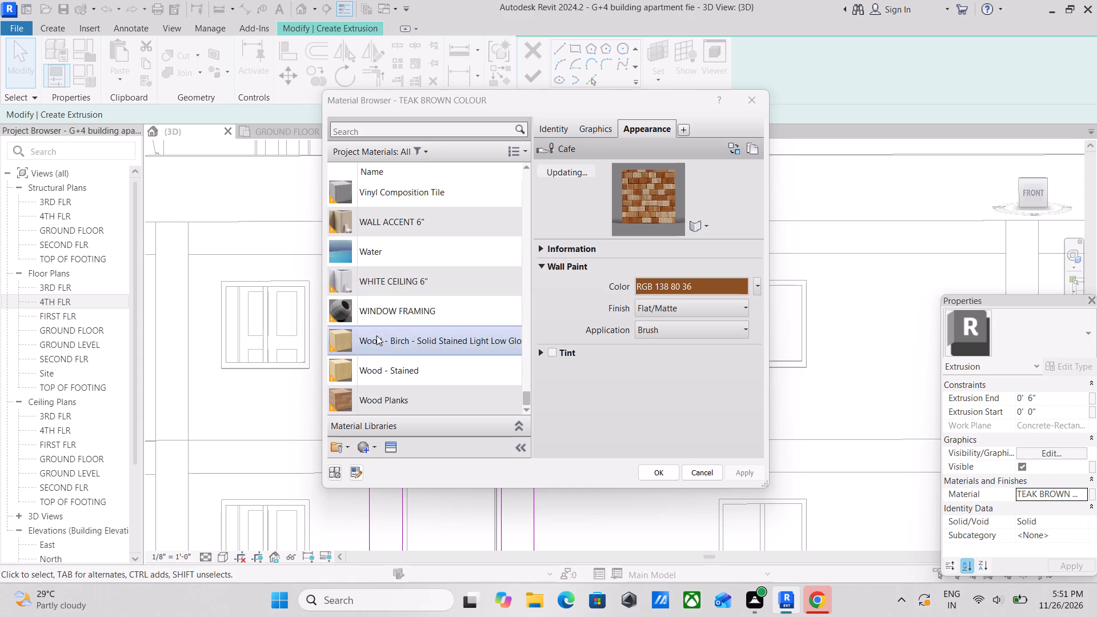
scroll(374, 382, up, 19)
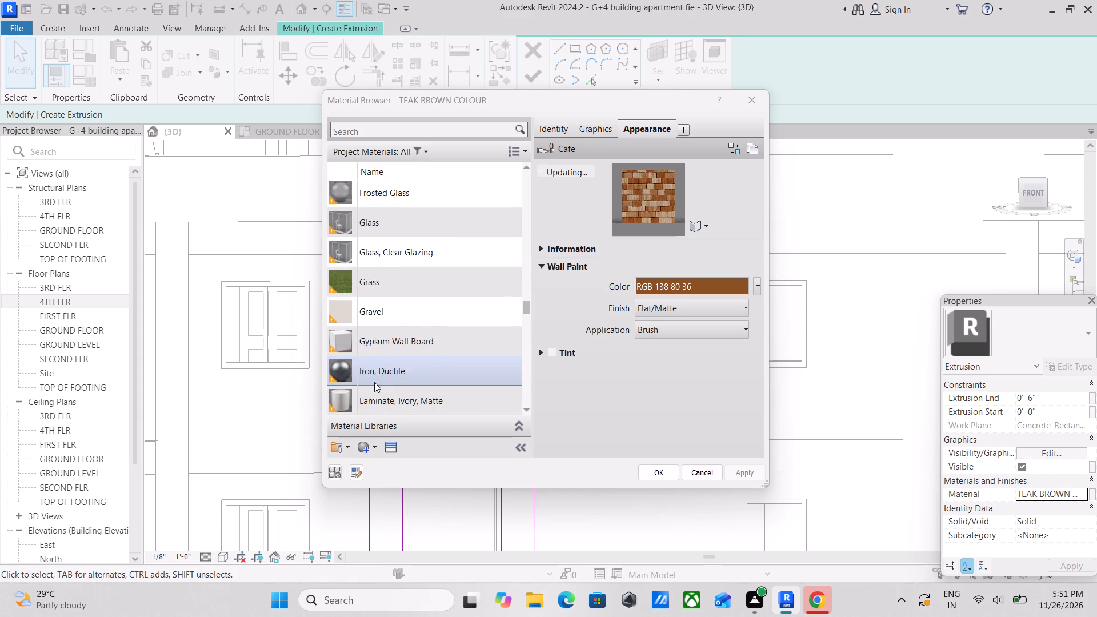
scroll(374, 382, up, 20)
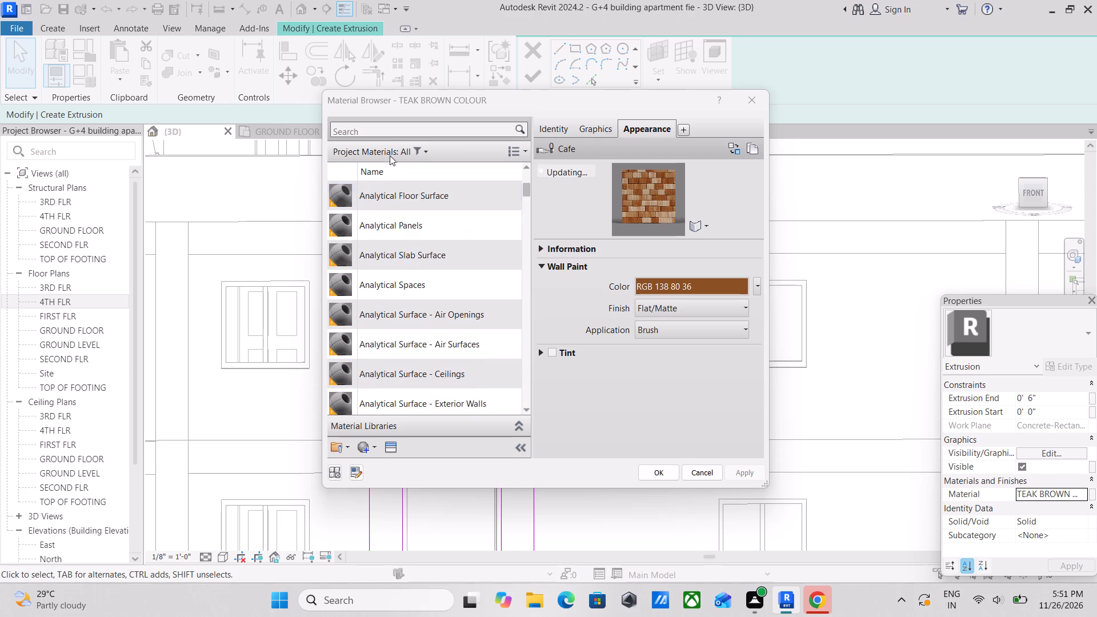
Search the project materials for "wall", and clear the search.
click(395, 129)
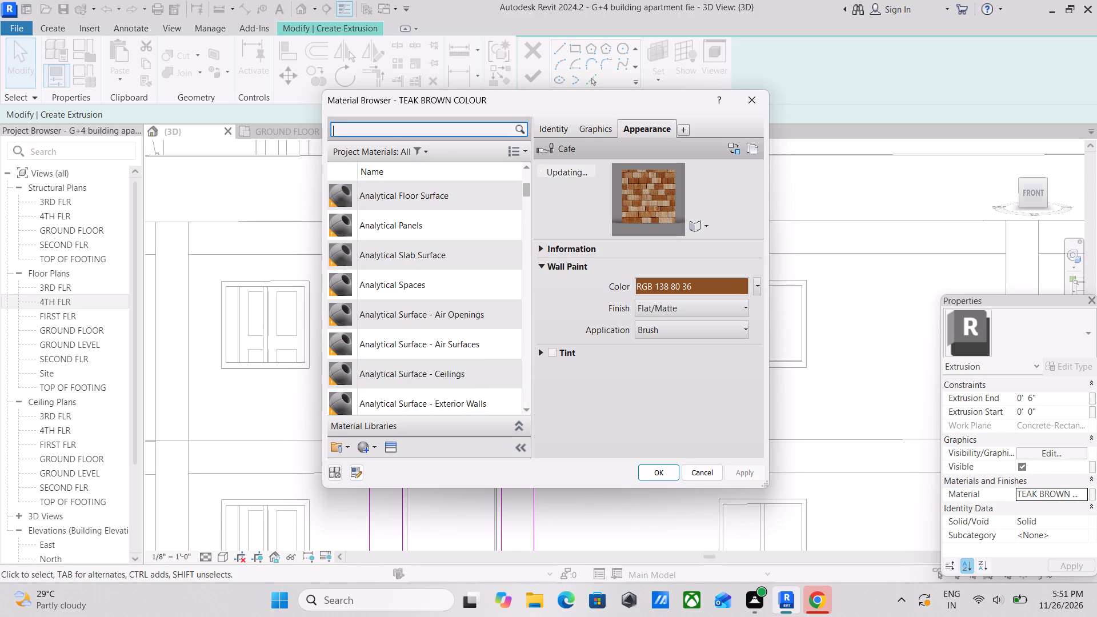
text(wall)
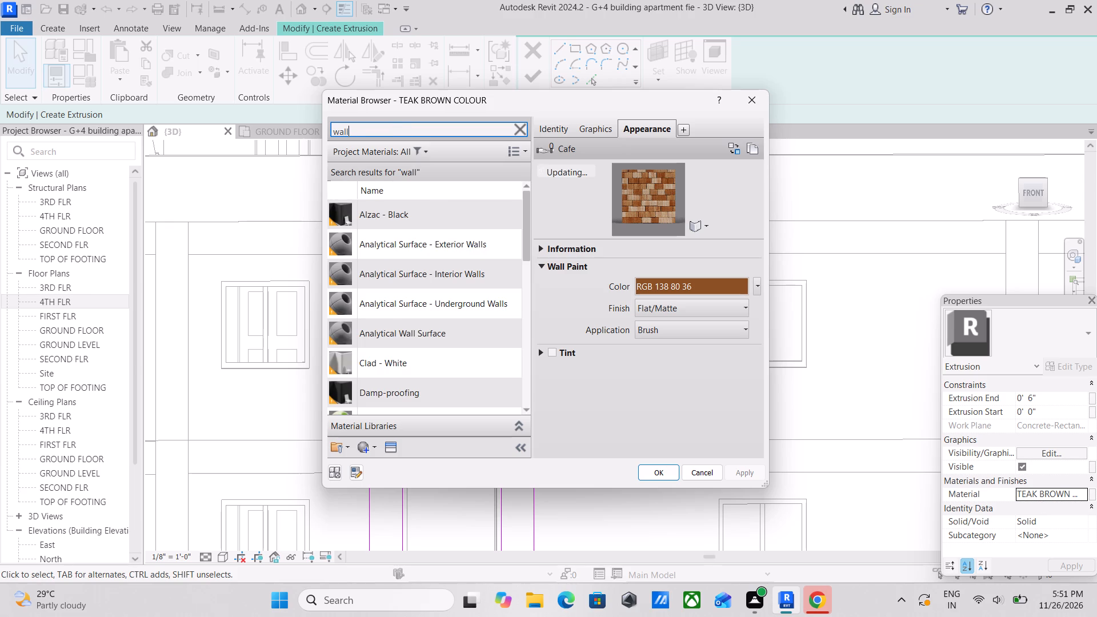
key(Return)
key(Return)
key(Return)
key(Return)
key(Return)
drag(353, 126, 311, 134)
drag(311, 134, 311, 134)
drag(371, 131, 302, 135)
key(BackSpace)
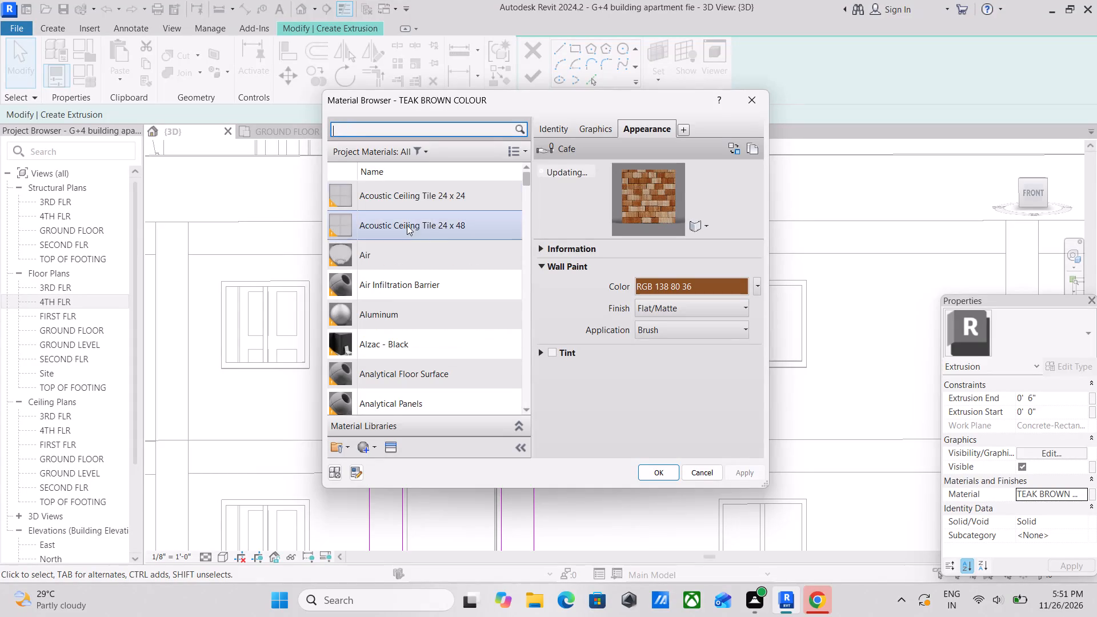
Look through the full project material list and search it for "accent", clearing the search when done.
scroll(449, 238, down, 2)
scroll(401, 305, down, 13)
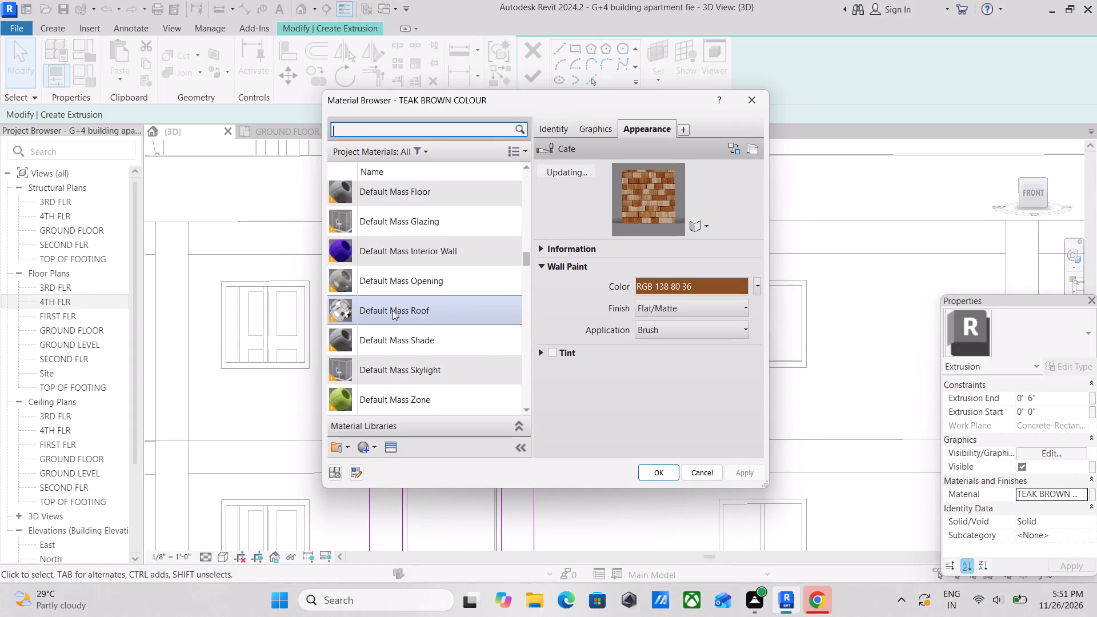
scroll(393, 310, down, 16)
scroll(384, 332, down, 6)
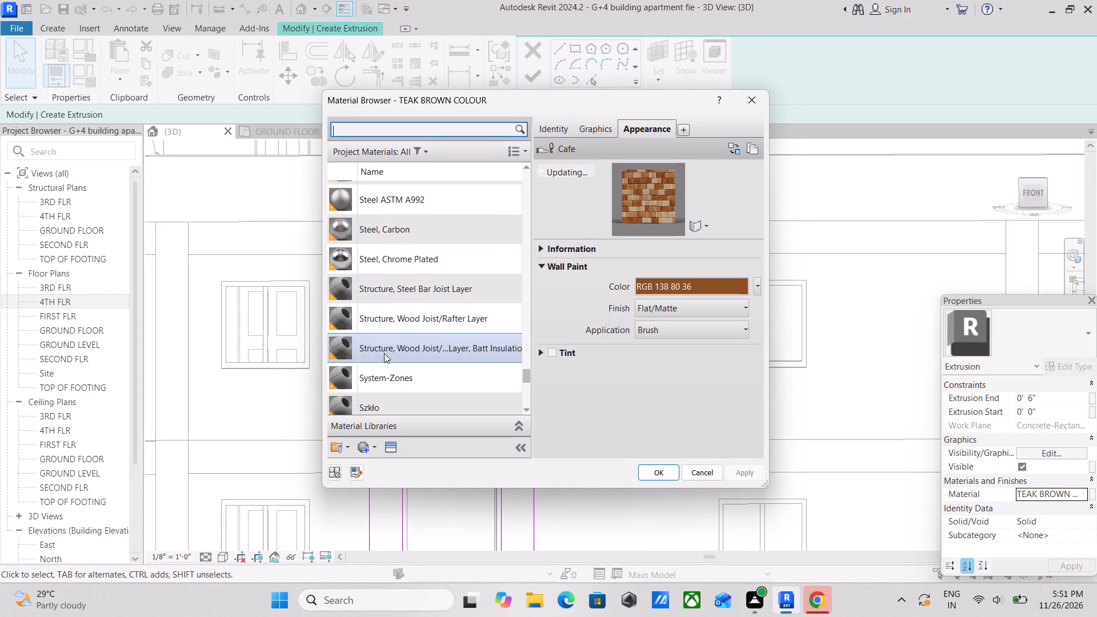
scroll(384, 353, down, 8)
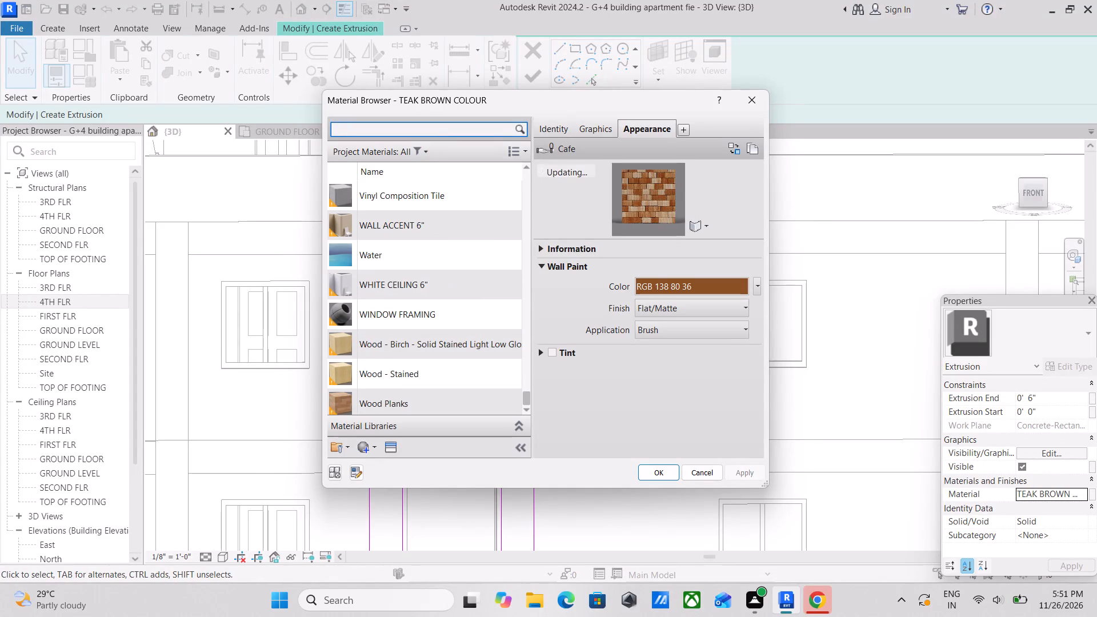
click(413, 130)
text(acxc)
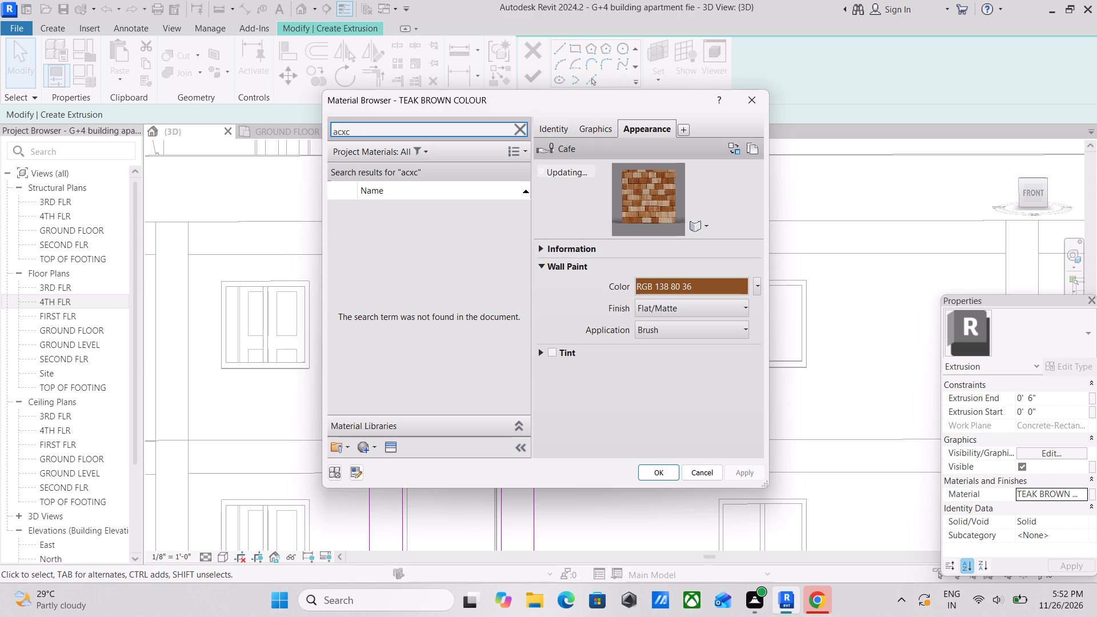
key(BackSpace)
key(BackSpace)
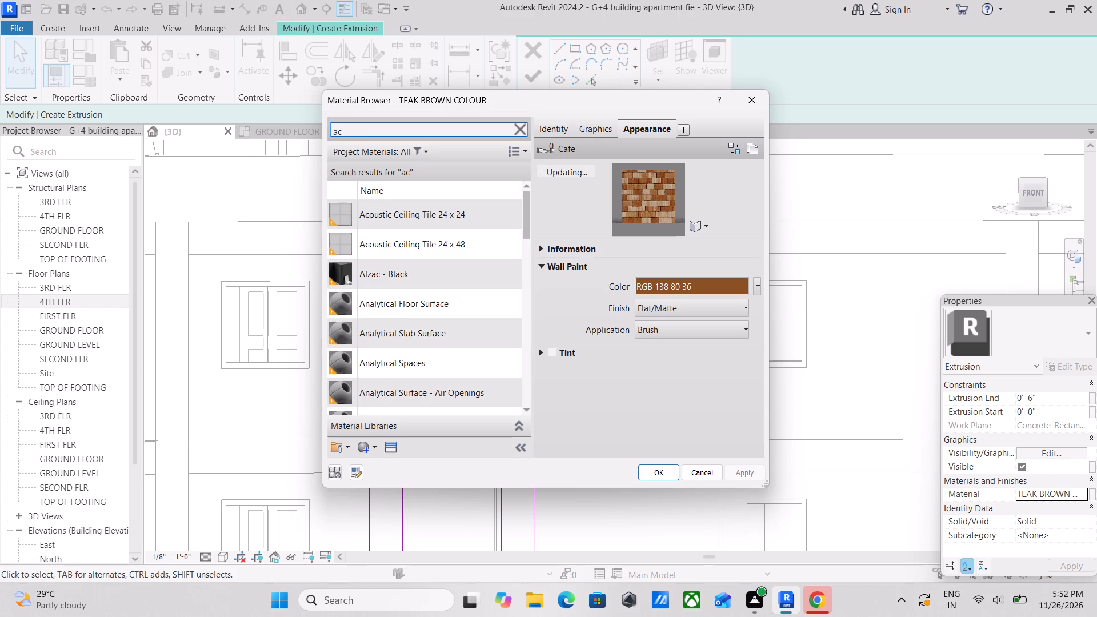
text(cent)
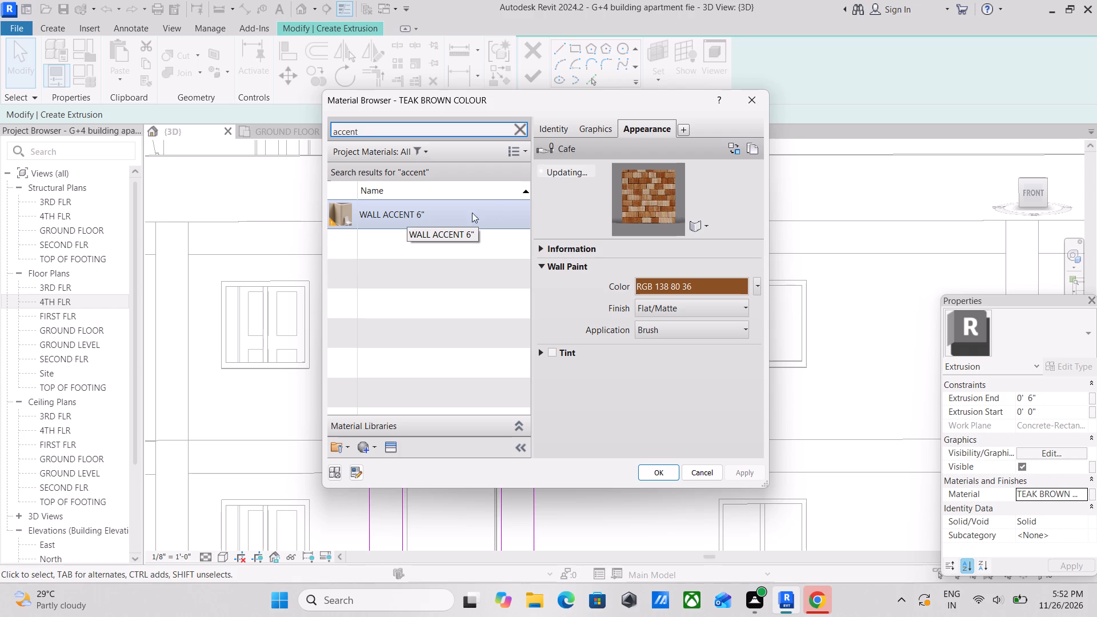
click(524, 127)
Assign the TEAK BROWN COLOUR material to the frame extrusion and accept the material choice.
scroll(450, 315, down, 2)
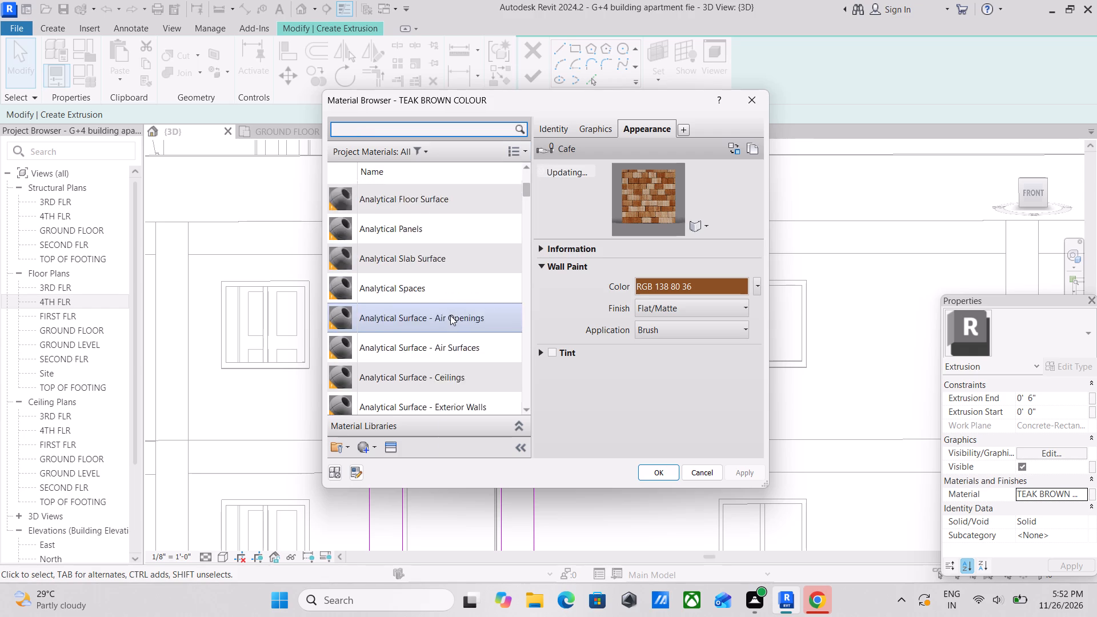
scroll(450, 315, down, 7)
scroll(409, 358, down, 15)
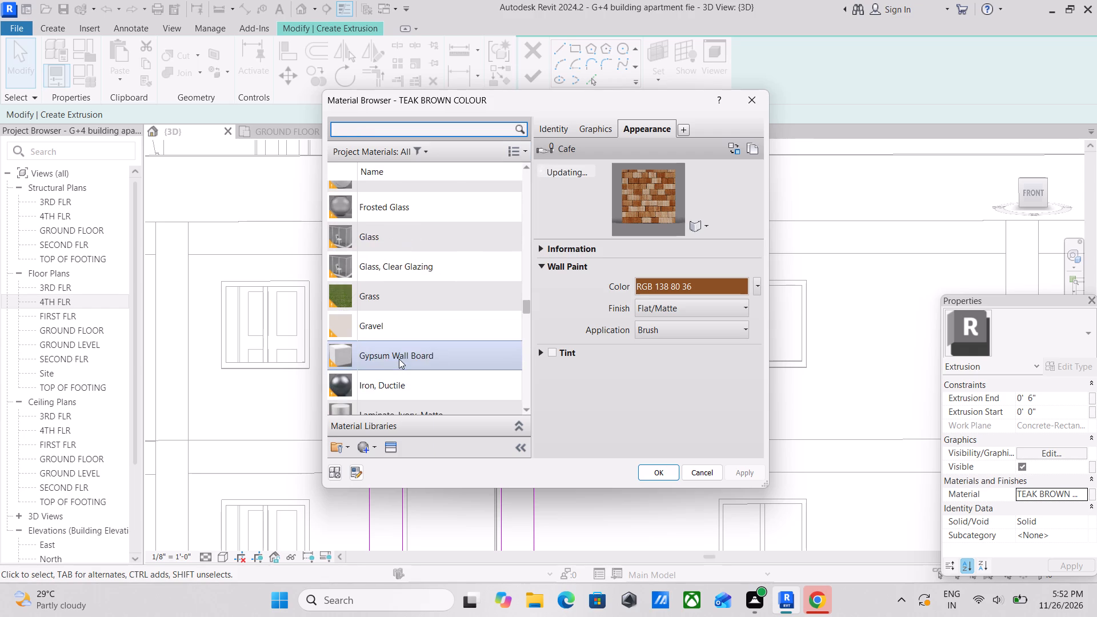
scroll(399, 359, down, 20)
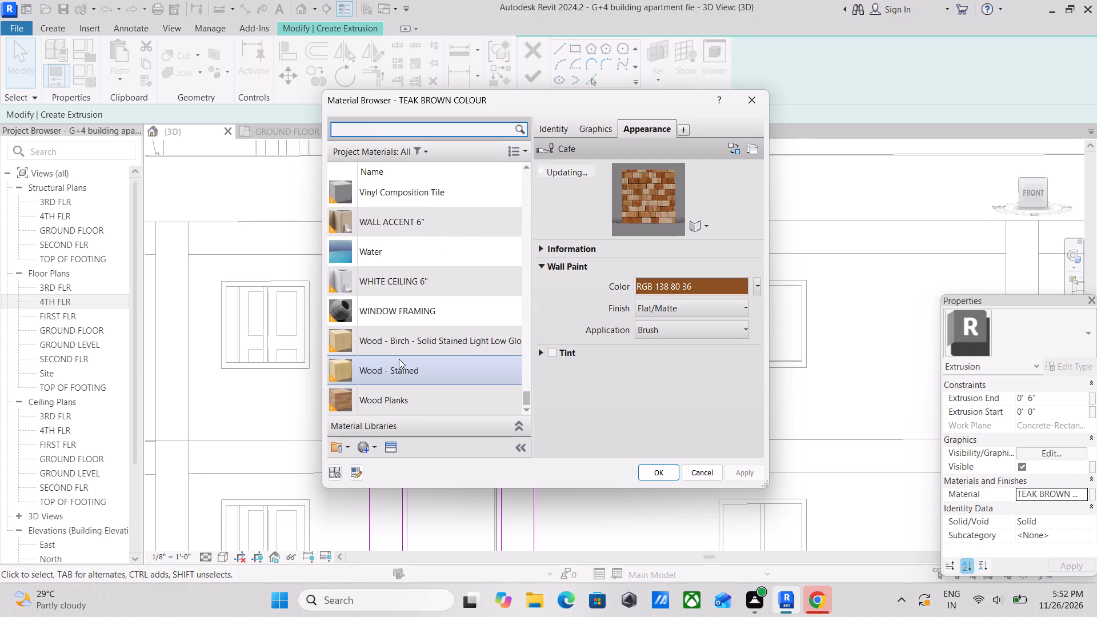
scroll(399, 359, down, 4)
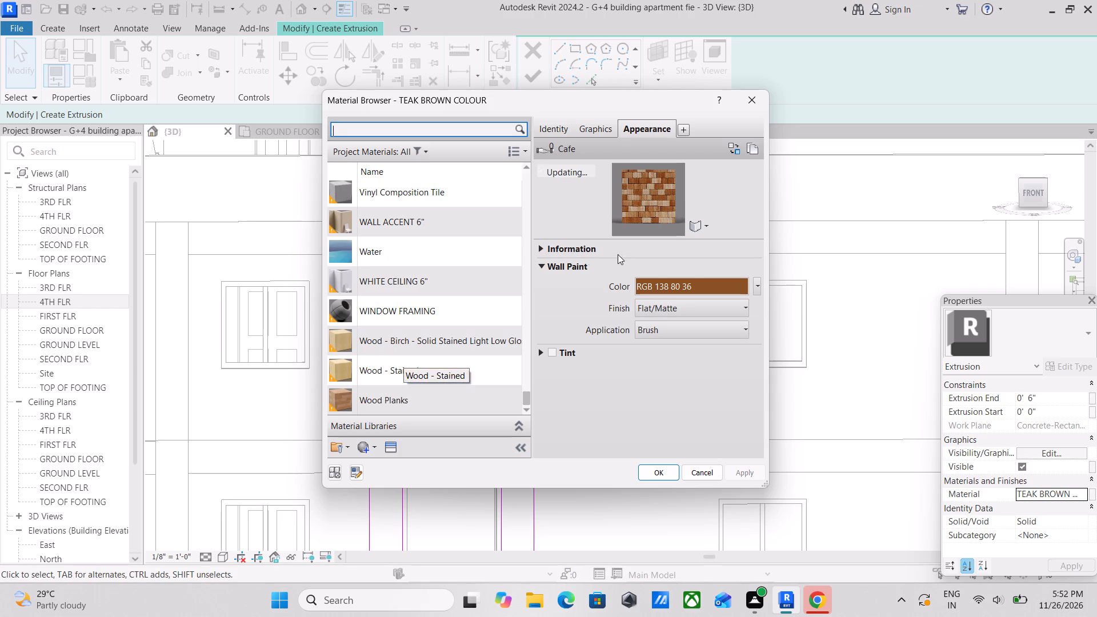
scroll(371, 314, down, 3)
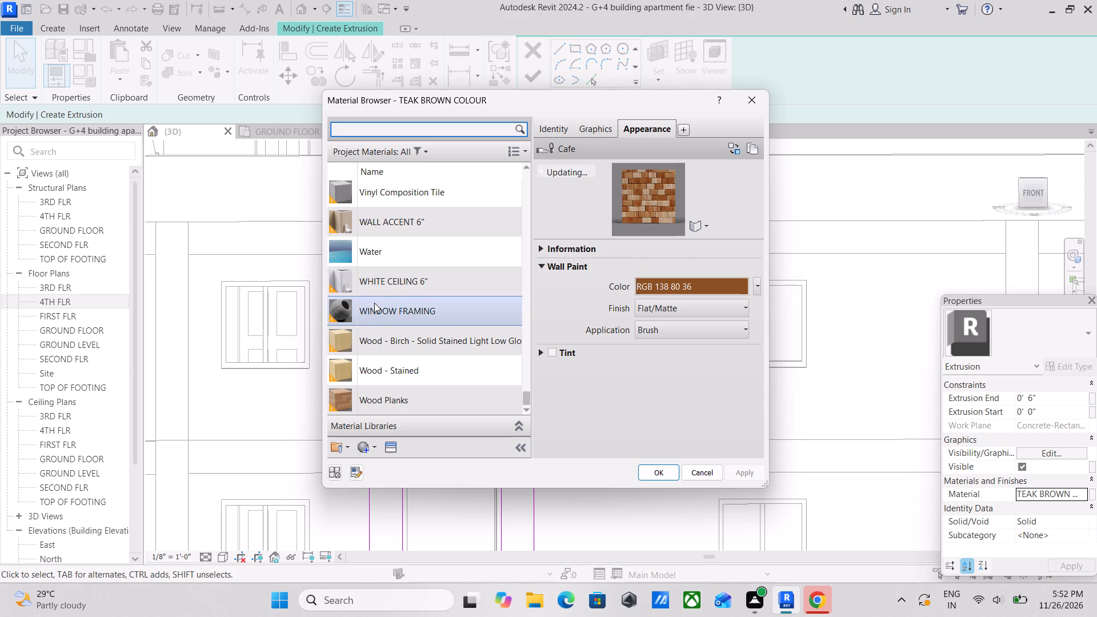
scroll(405, 277, up, 2)
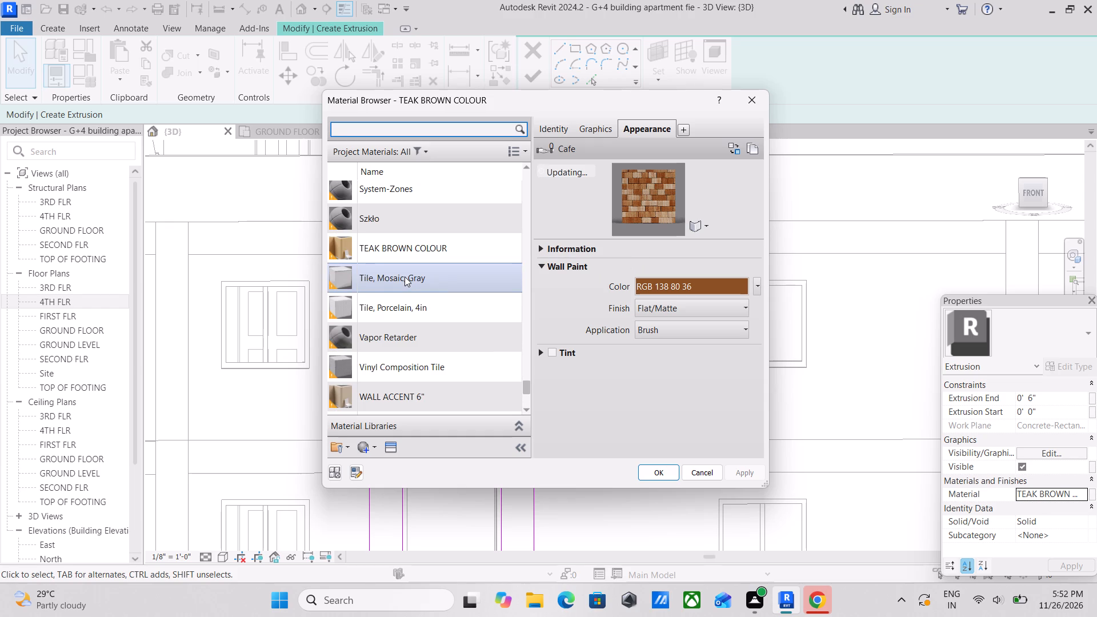
click(425, 251)
click(425, 251)
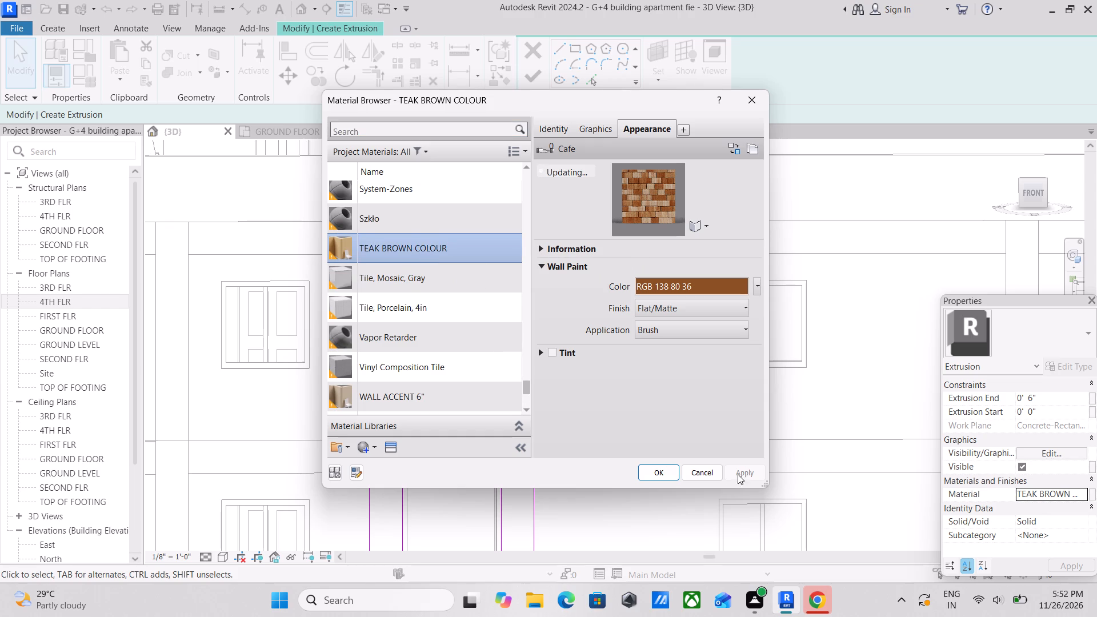
click(669, 473)
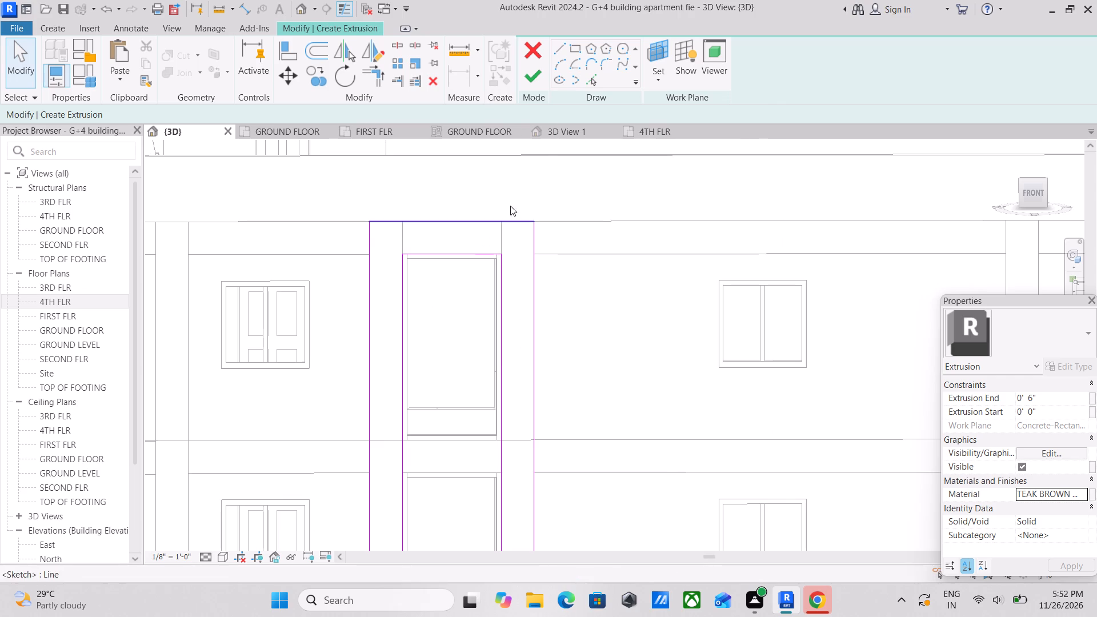
Finish the two-rectangle sketch to create the 0' 6" deep frame extrusion around the stacked storefront panels.
click(526, 73)
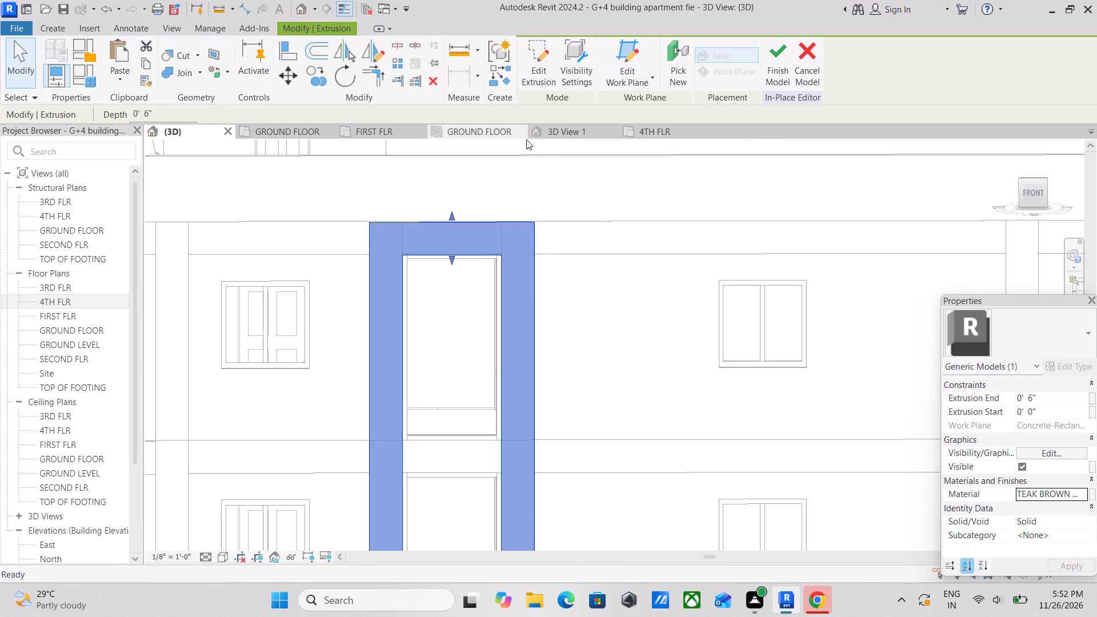
scroll(494, 250, down, 5)
scroll(485, 323, down, 1)
middle_drag(485, 323, 545, 274)
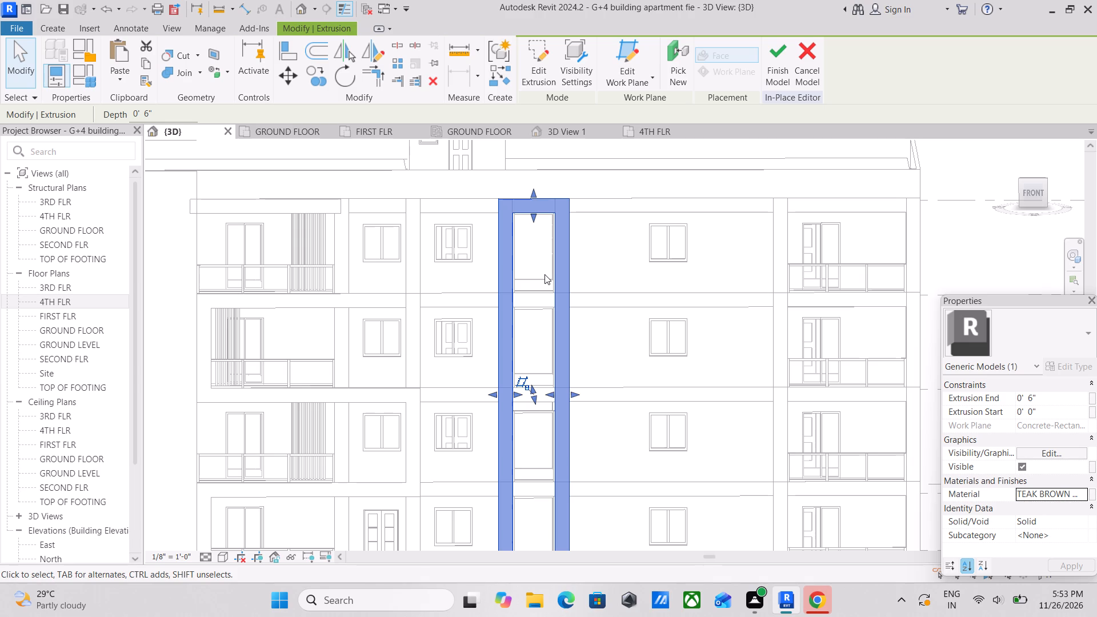
Finish the in-place generic model containing the teak-brown frame around the stacked storefront panels.
click(772, 55)
Select the new frame and examine its fit around the storefront panels and against the facade beams and walls from several angles.
scroll(571, 208, down, 2)
middle_drag(571, 208, 477, 147)
scroll(498, 281, down, 2)
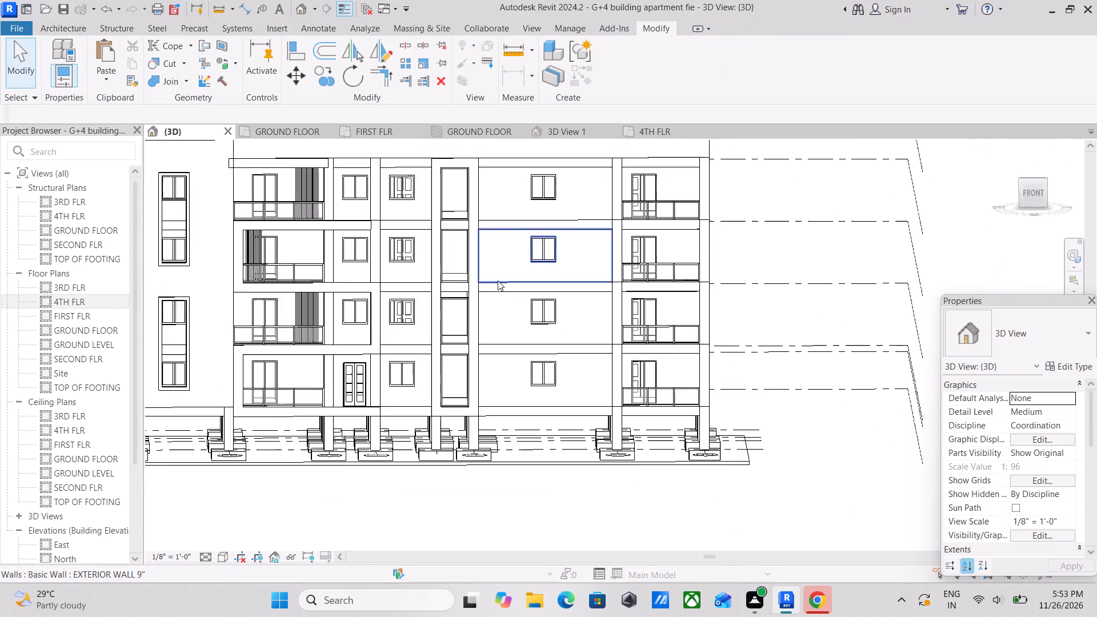
middle_drag(498, 281, 456, 258)
scroll(423, 349, up, 3)
shift+middle_drag(433, 344, 525, 395)
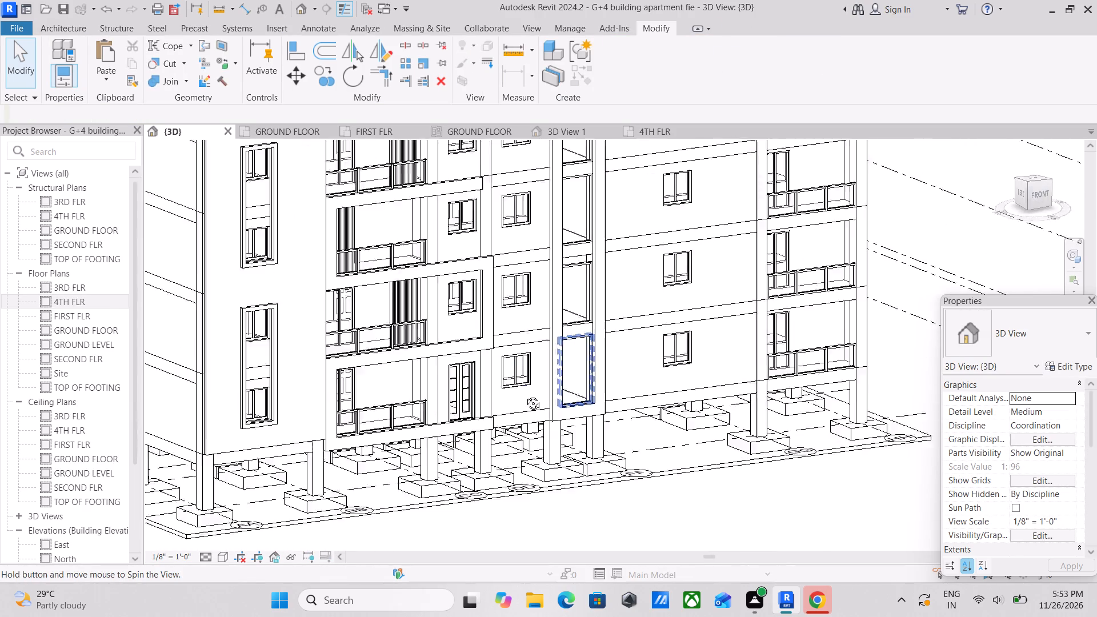
shift+middle_drag(525, 395, 554, 394)
middle_drag(607, 339, 449, 474)
scroll(588, 368, up, 1)
scroll(527, 203, up, 2)
middle_drag(527, 200, 405, 318)
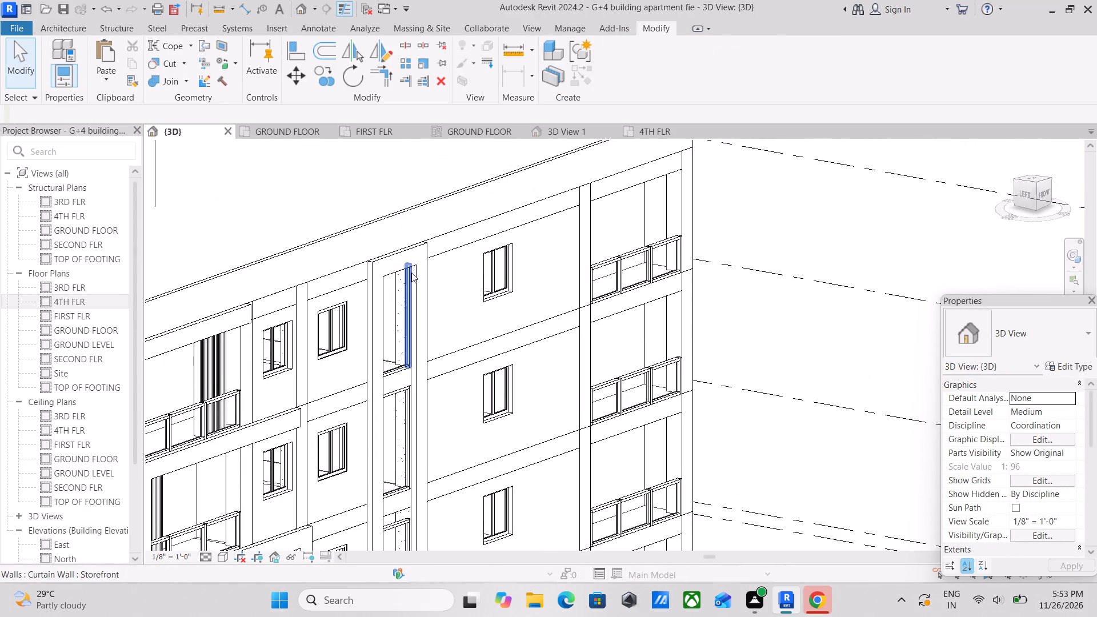
scroll(412, 251, up, 7)
click(439, 253)
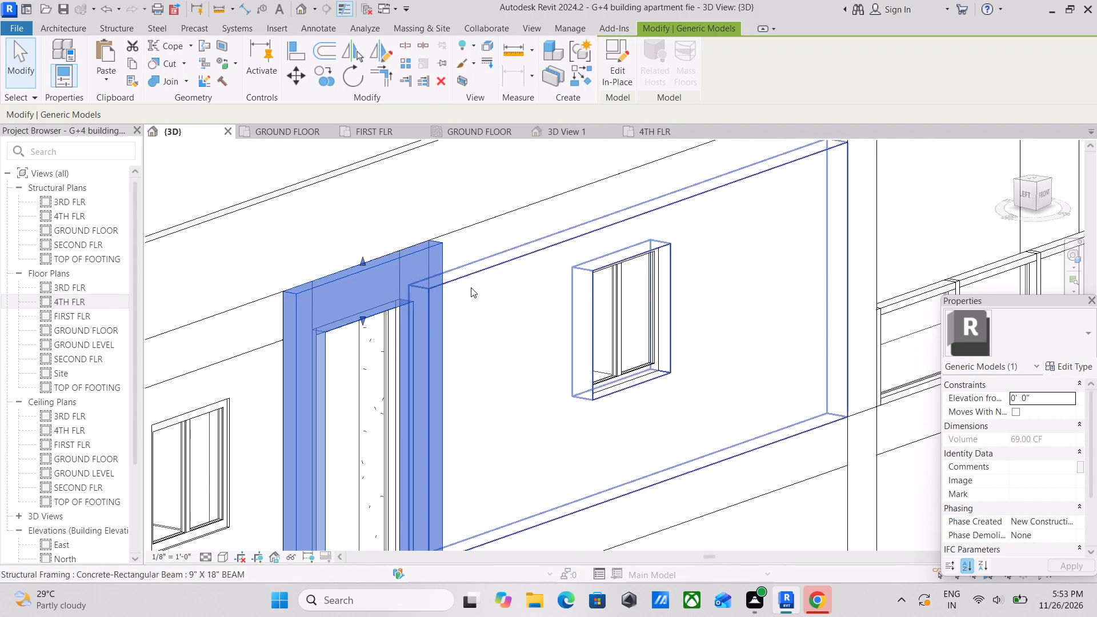
shift+middle_drag(471, 287, 402, 226)
scroll(465, 290, down, 3)
middle_drag(455, 279, 398, 109)
scroll(391, 263, down, 3)
middle_drag(391, 263, 409, 175)
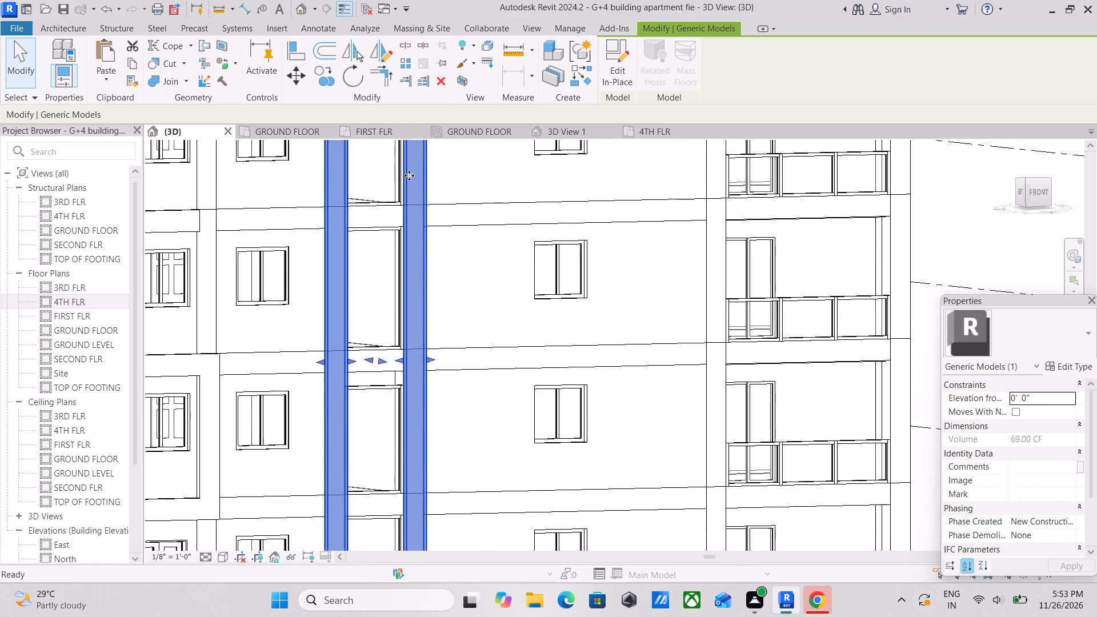
scroll(448, 368, up, 3)
shift+middle_drag(448, 367, 419, 378)
shift+scroll(459, 350, down, 1)
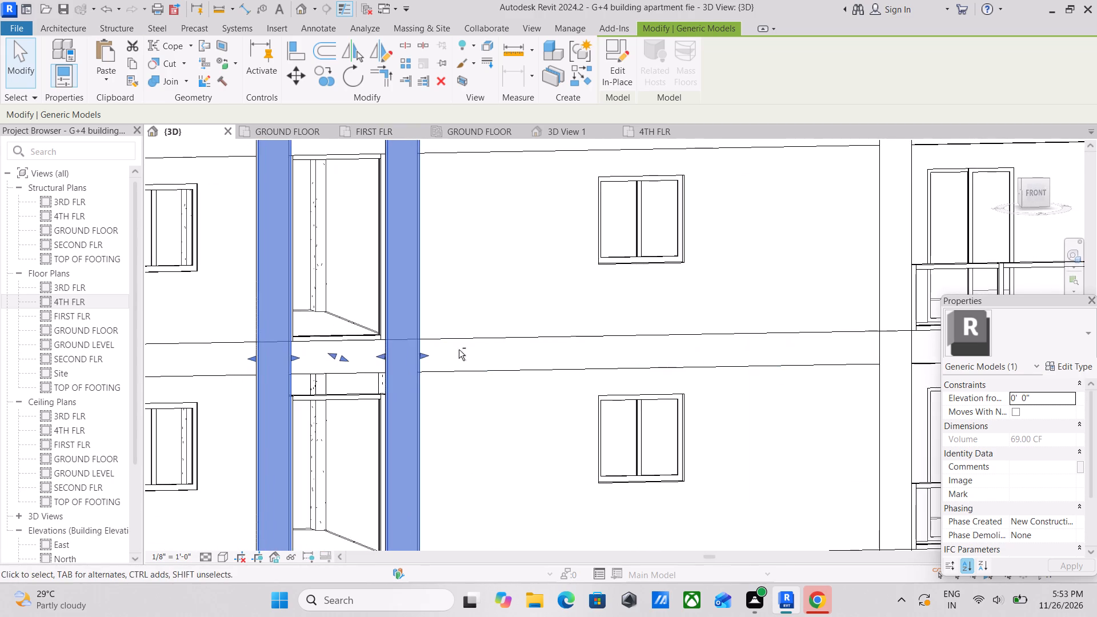
shift+scroll(459, 350, down, 1)
shift+middle_drag(459, 350, 439, 305)
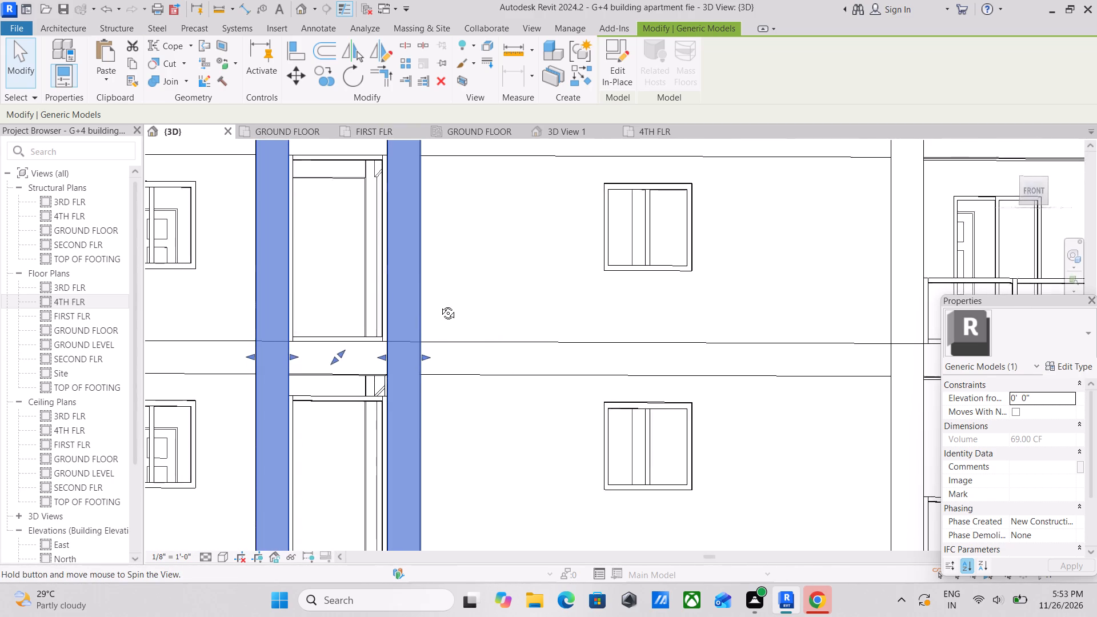
shift+middle_drag(439, 305, 440, 330)
scroll(440, 330, up, 1)
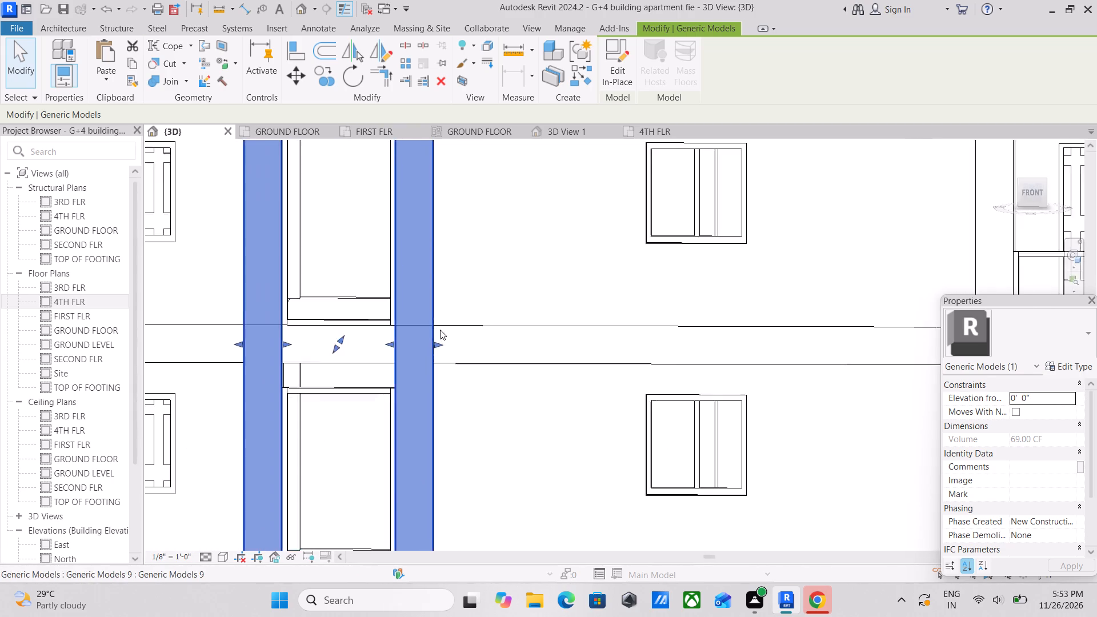
scroll(440, 330, down, 11)
middle_drag(441, 330, 489, 328)
scroll(489, 328, up, 3)
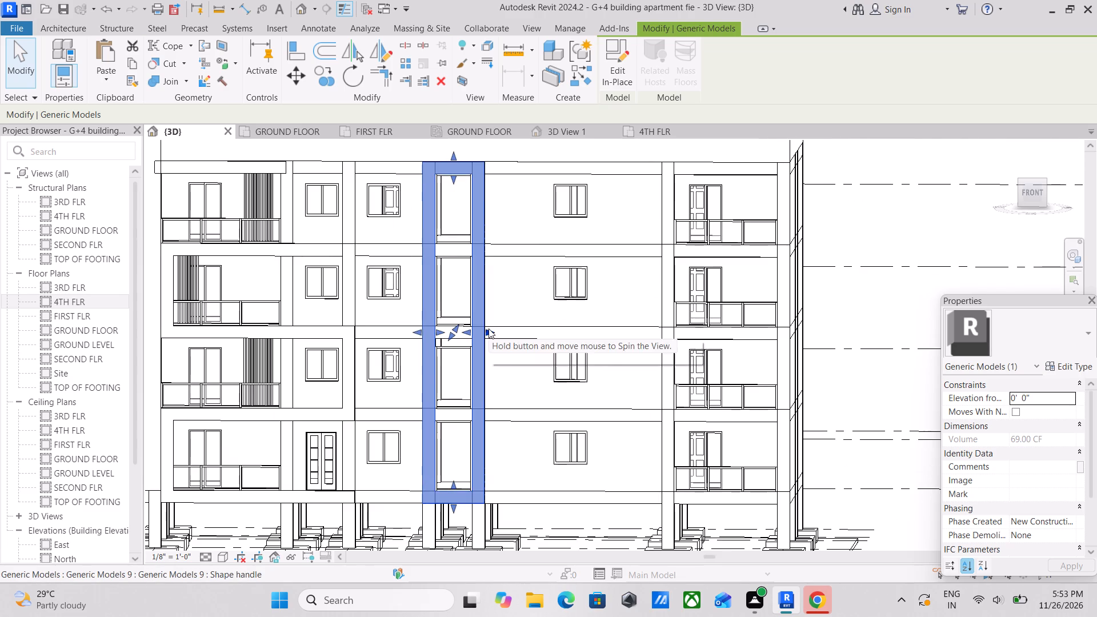
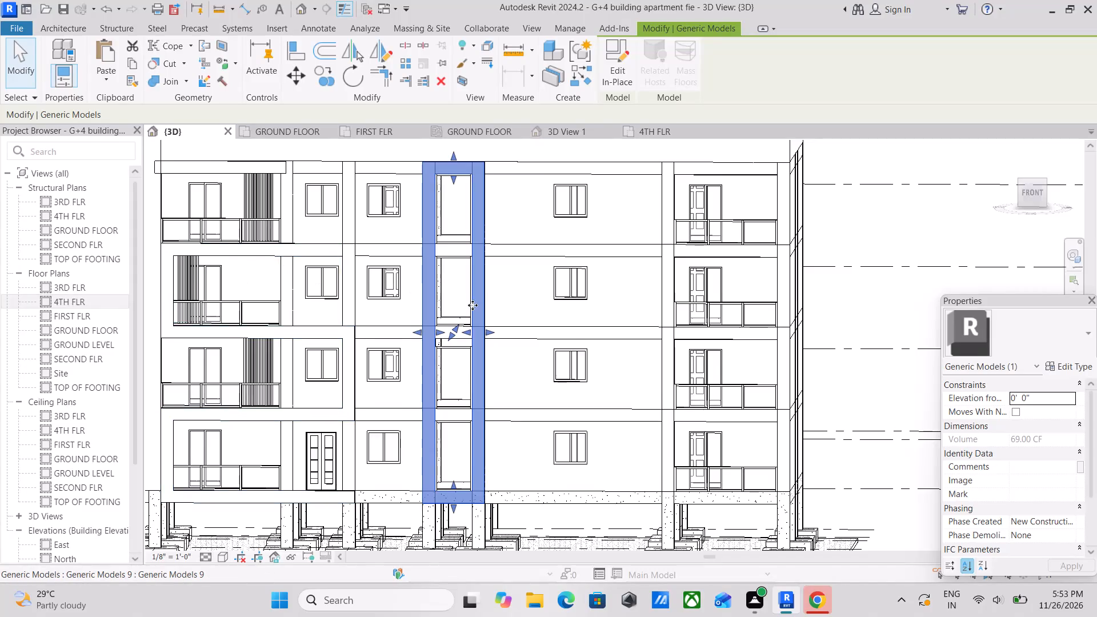
Widen the teak-brown frame by stretching the outer edges of both uprights outward past the storefront panels.
scroll(473, 305, up, 7)
scroll(509, 362, down, 4)
middle_drag(509, 362, 517, 362)
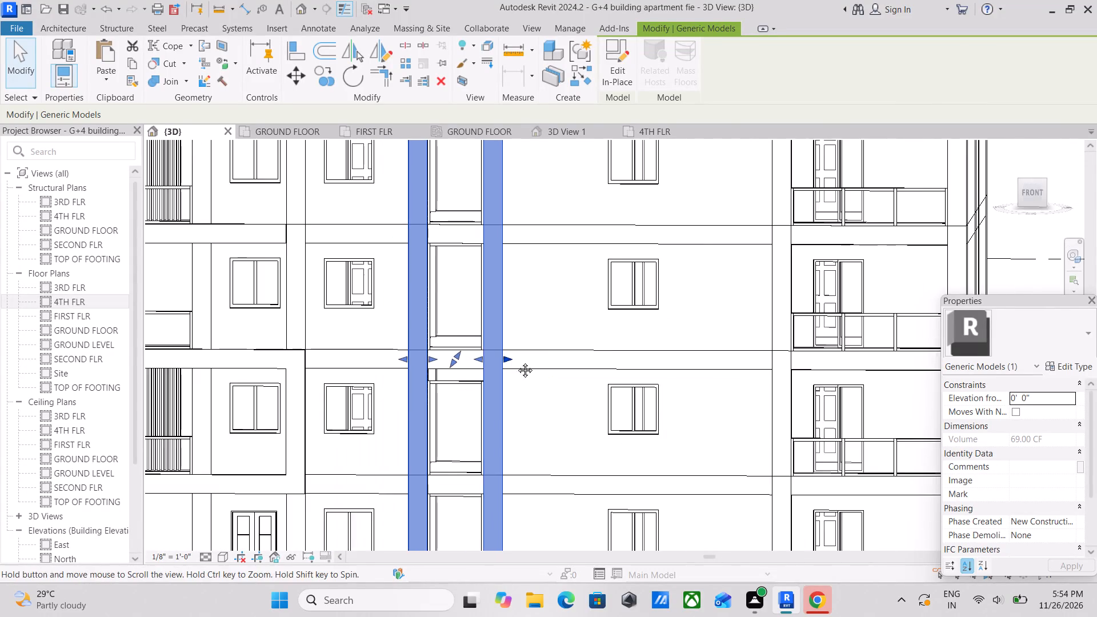
middle_drag(517, 362, 571, 360)
scroll(574, 353, up, 6)
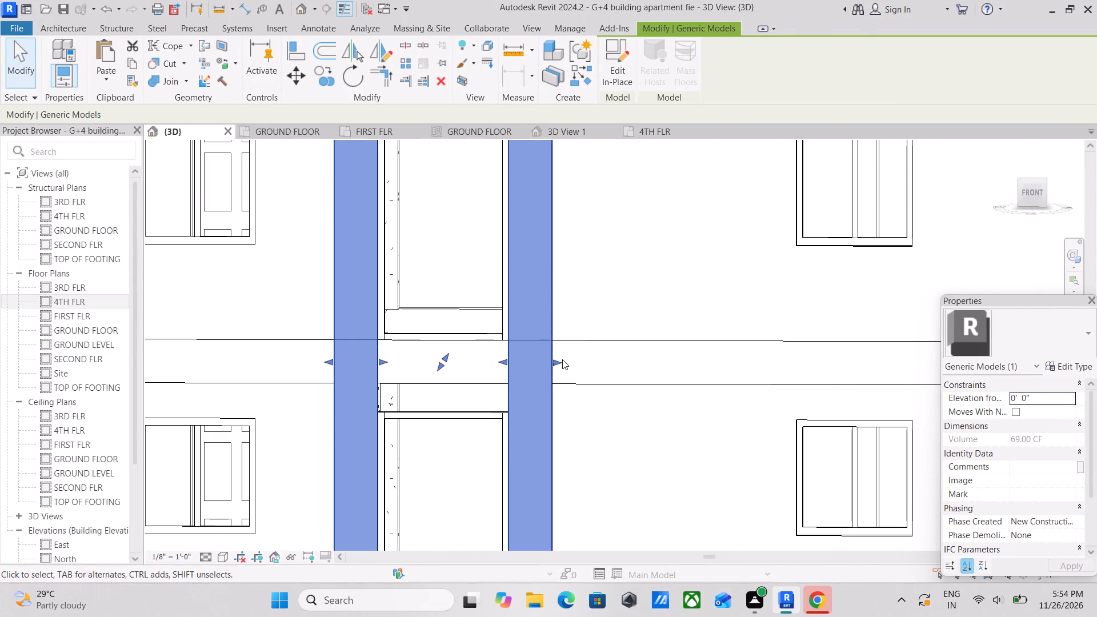
drag(556, 363, 570, 364)
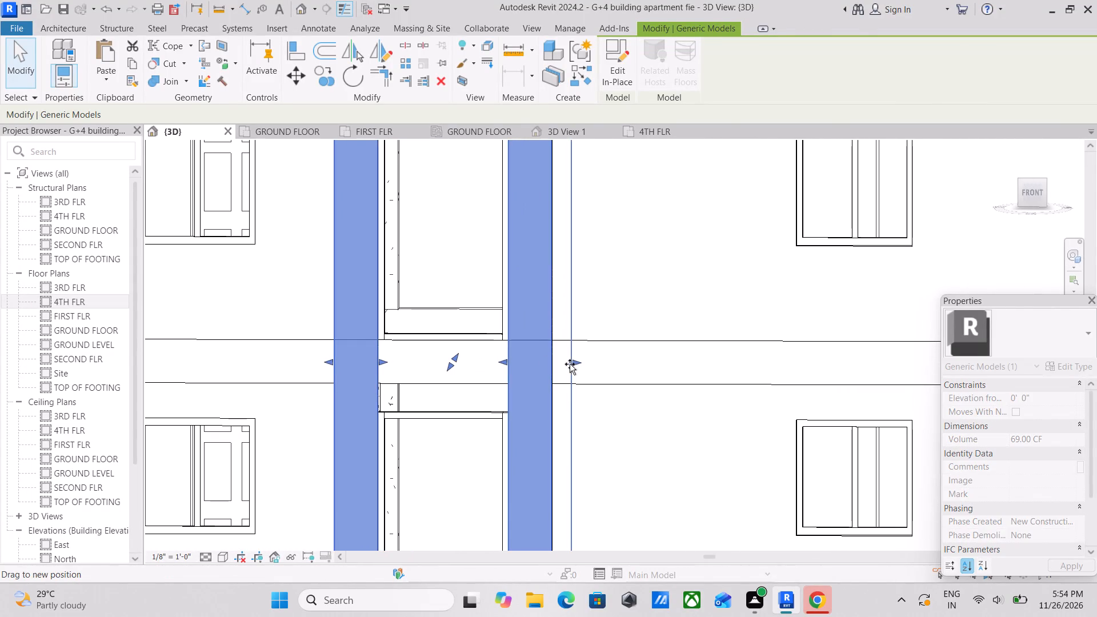
drag(570, 364, 568, 364)
scroll(568, 364, down, 2)
middle_drag(470, 373, 541, 372)
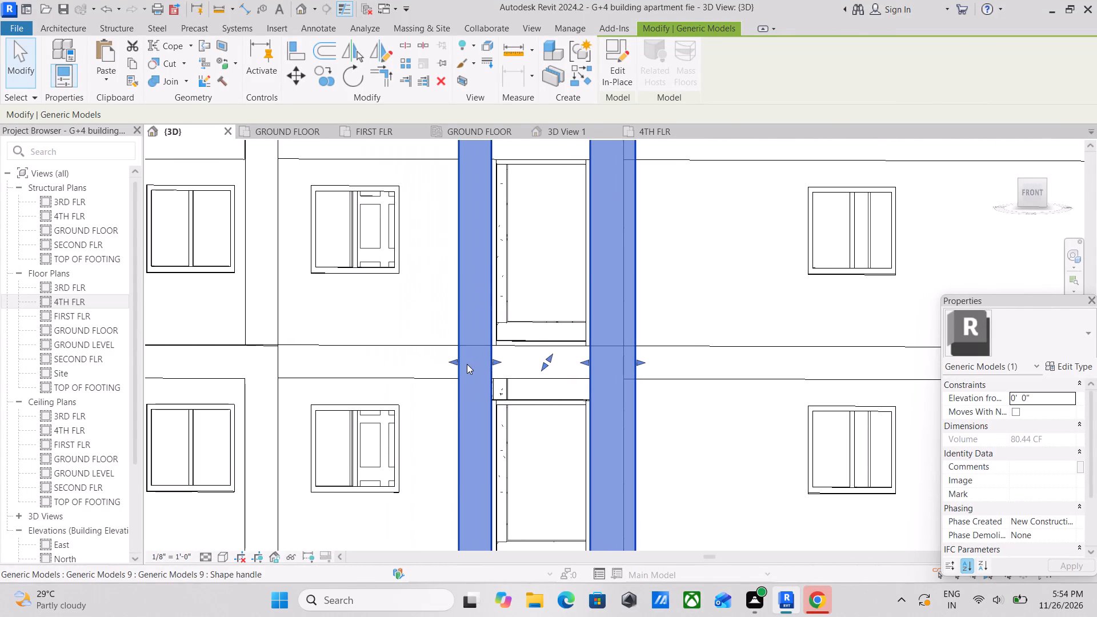
drag(454, 360, 441, 360)
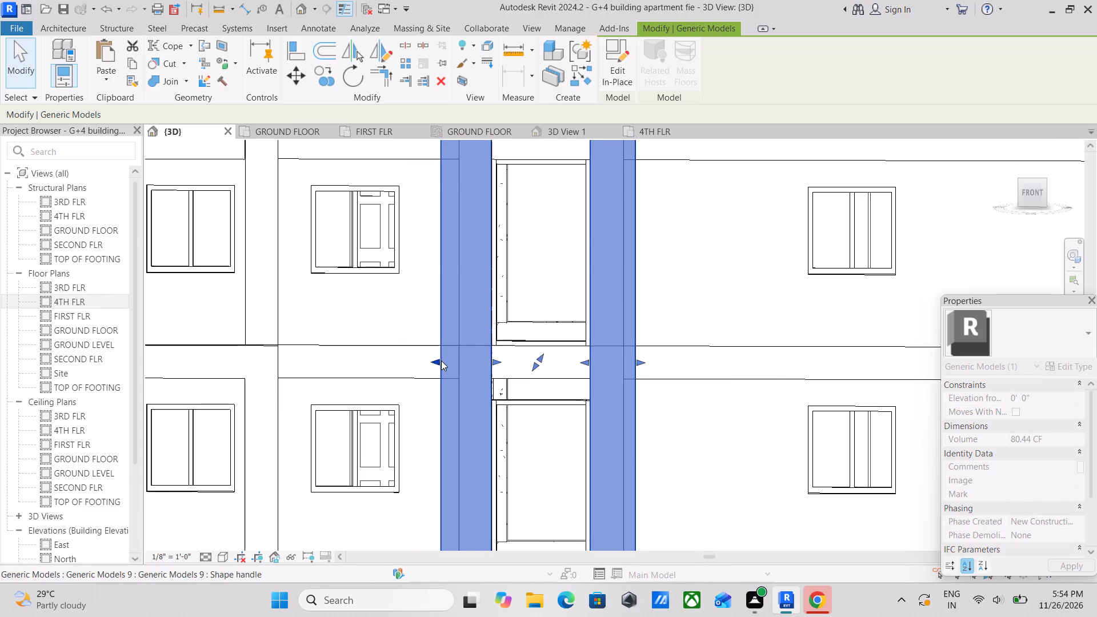
Stretch the frame's top edge slightly upward above the top-floor beam line.
middle_drag(478, 347, 510, 444)
scroll(478, 347, down, 3)
middle_drag(517, 348, 552, 552)
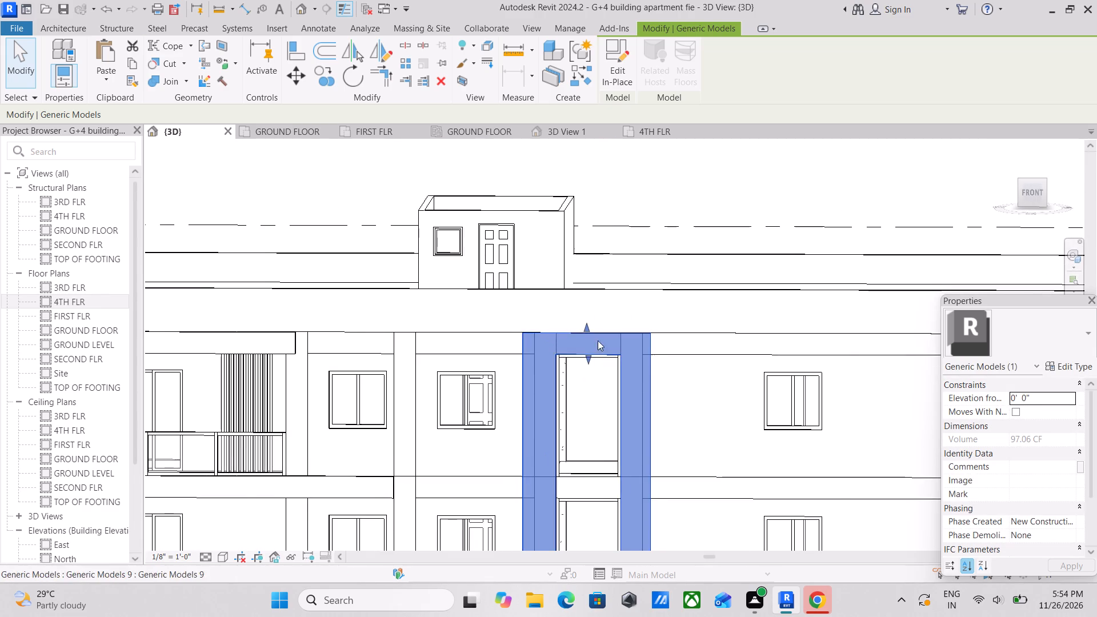
scroll(605, 338, up, 3)
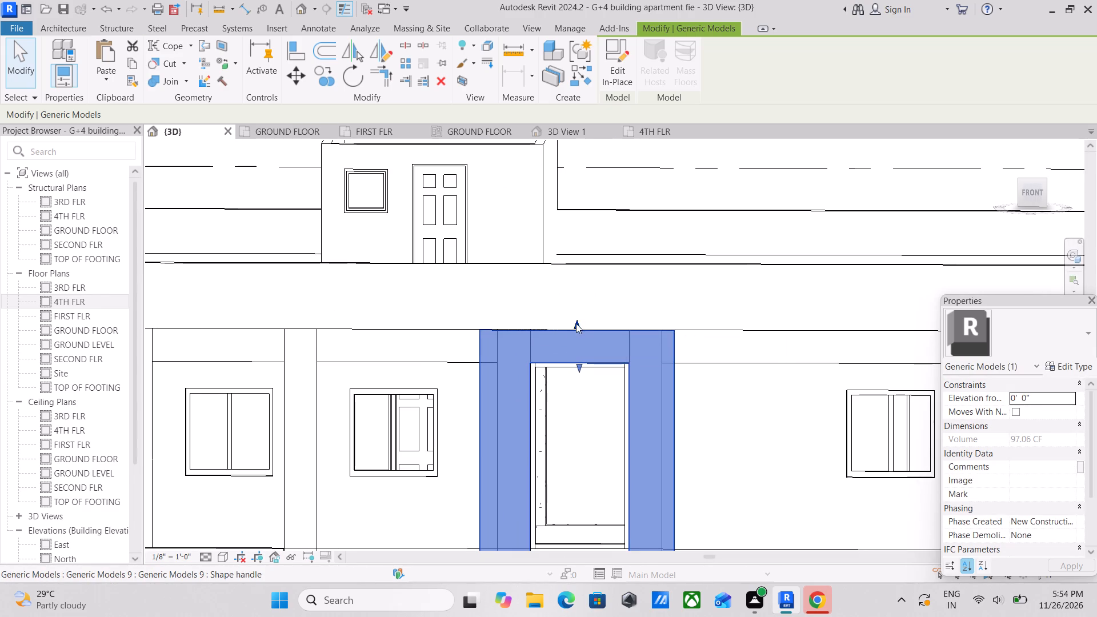
click(576, 323)
scroll(574, 320, down, 4)
key(Escape)
Examine the widened frame's proportions across the front facade, from the footings up to the roof parapet.
scroll(595, 405, down, 2)
middle_drag(595, 405, 623, 275)
scroll(626, 268, down, 3)
middle_drag(608, 392, 620, 256)
scroll(596, 392, up, 3)
middle_drag(595, 365, 600, 468)
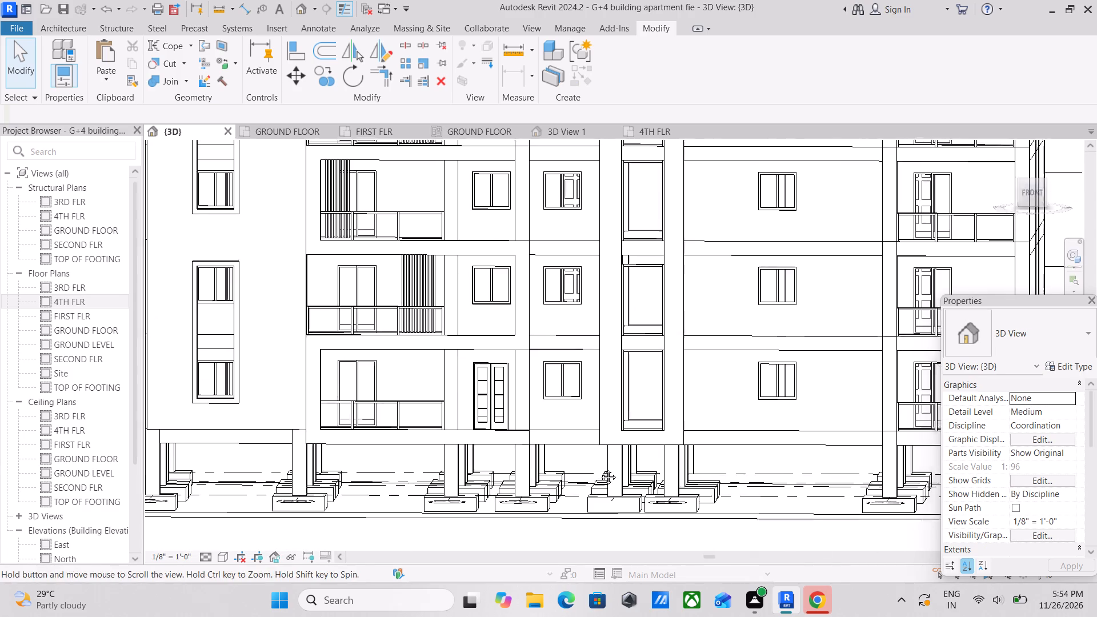
middle_drag(600, 468, 600, 469)
middle_drag(639, 261, 638, 427)
key(Escape)
scroll(651, 335, up, 2)
middle_drag(663, 287, 588, 271)
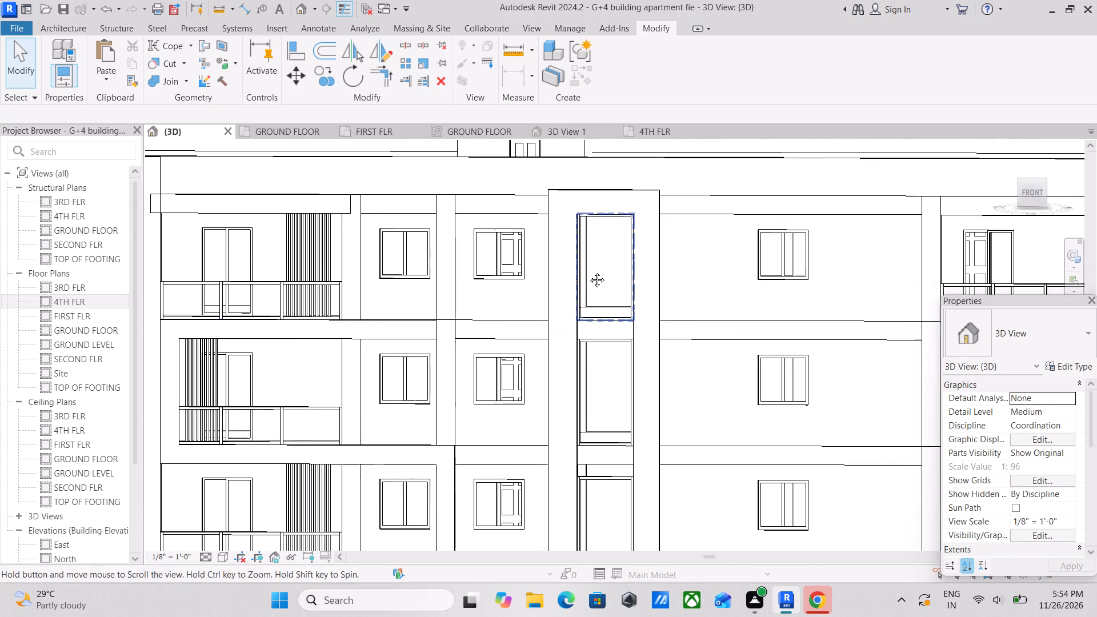
middle_drag(588, 271, 577, 269)
scroll(590, 227, up, 3)
scroll(589, 295, down, 2)
scroll(586, 306, up, 1)
scroll(589, 305, down, 4)
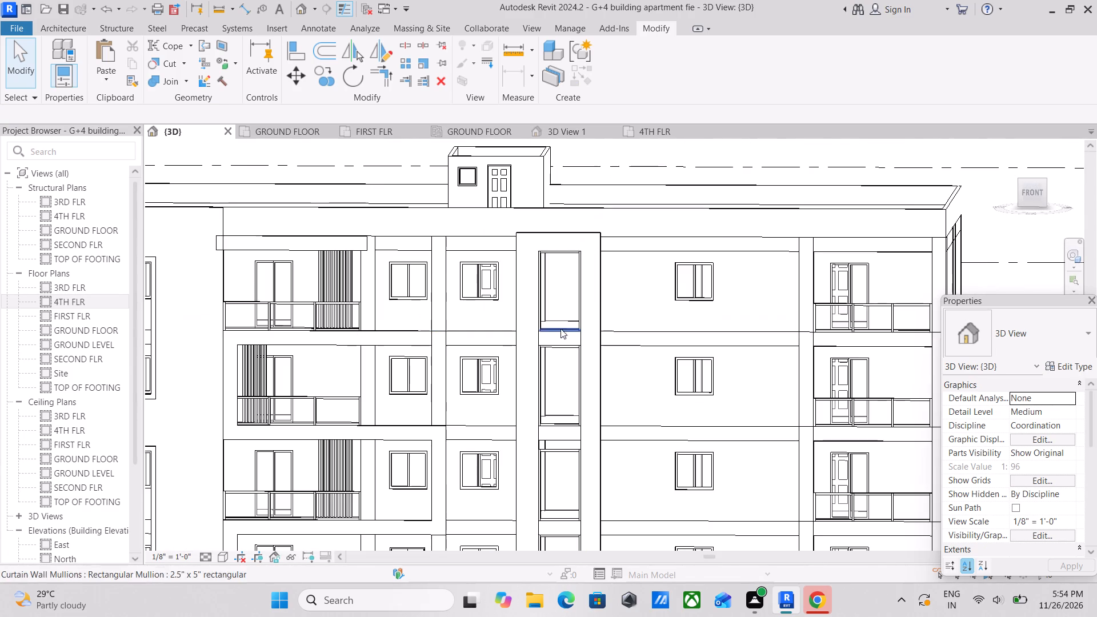
scroll(562, 311, down, 1)
middle_drag(604, 368, 517, 314)
scroll(517, 314, up, 1)
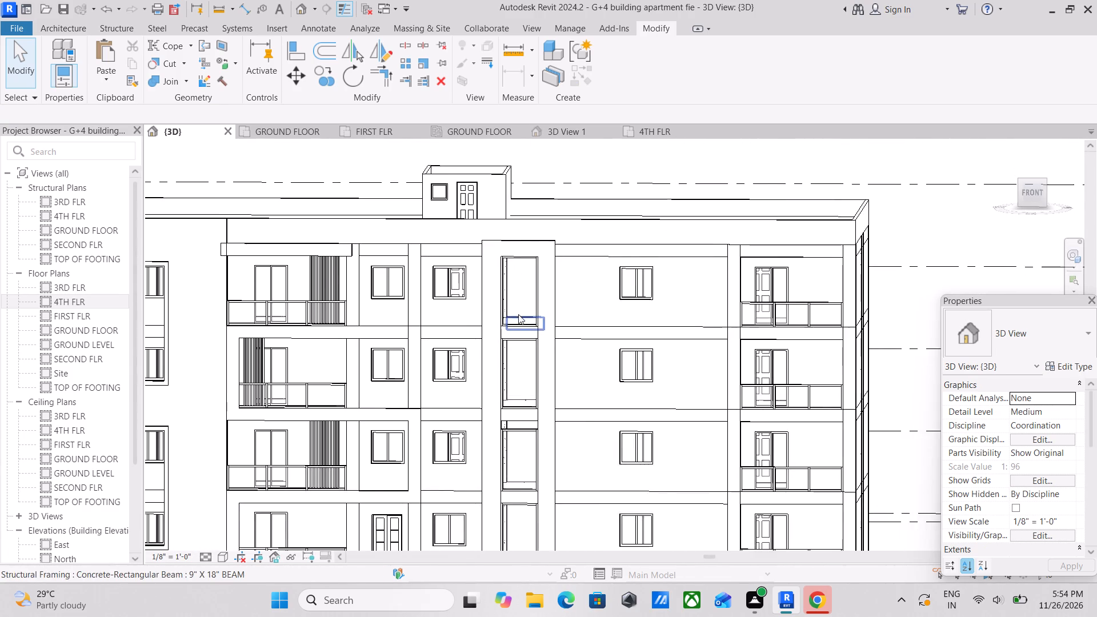
scroll(526, 318, down, 4)
middle_drag(469, 363, 488, 381)
scroll(488, 381, down, 2)
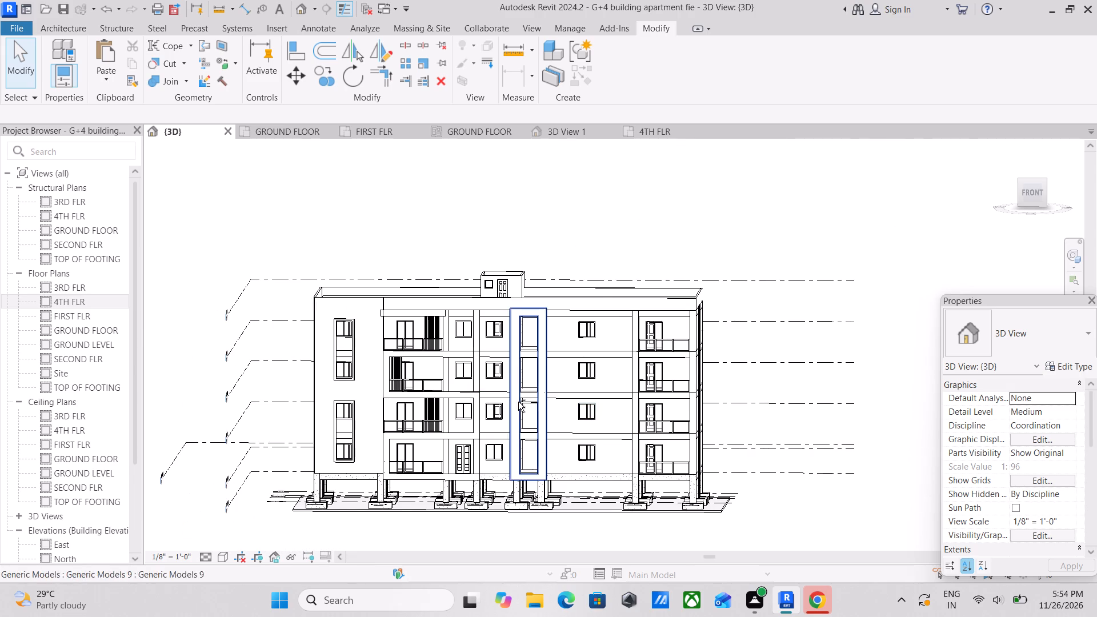
Examine the frame's top edge and upper corners against the facade wall and roof beam from an angle.
shift+middle_drag(518, 402, 616, 454)
scroll(538, 300, up, 9)
shift+middle_drag(539, 323, 520, 333)
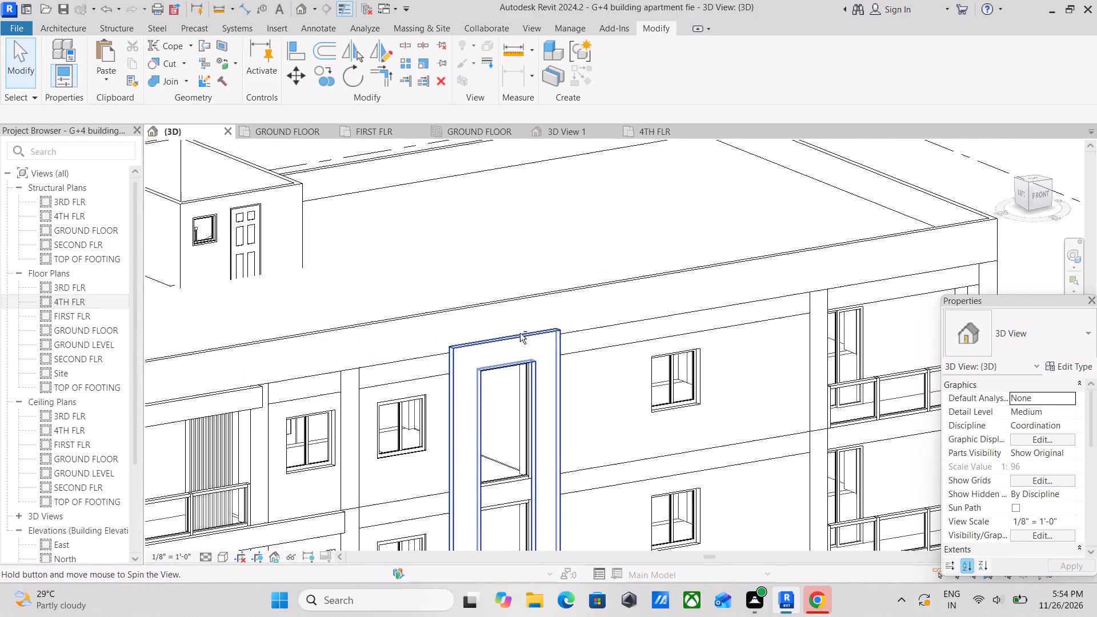
shift+middle_drag(520, 333, 521, 329)
scroll(531, 395, up, 3)
shift+middle_drag(546, 372, 514, 355)
scroll(514, 355, up, 2)
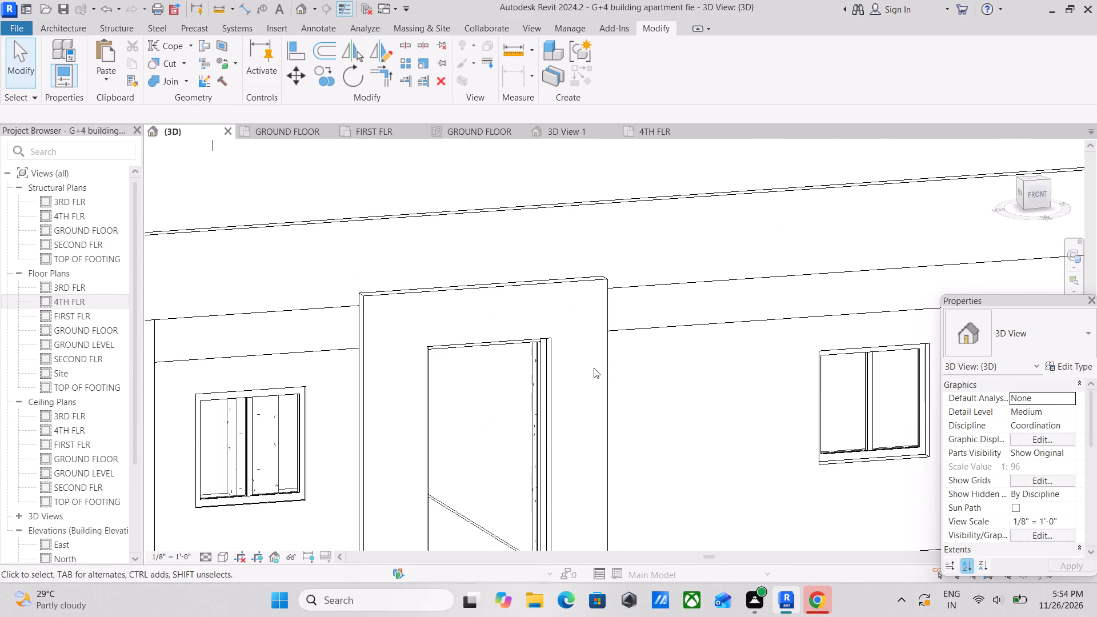
middle_drag(491, 362, 477, 367)
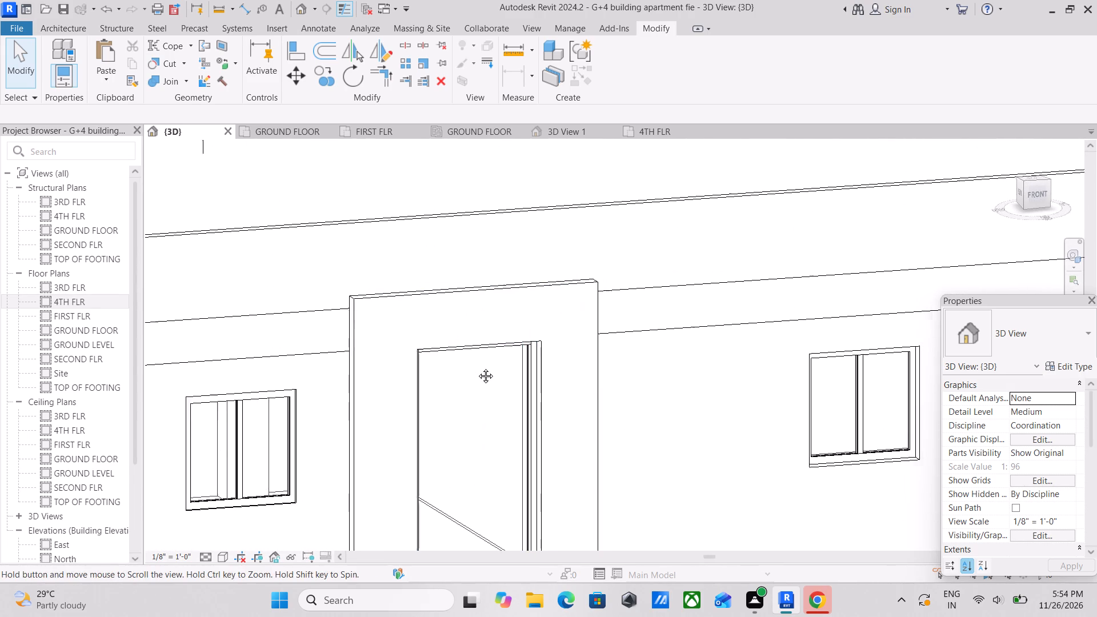
middle_drag(477, 367, 477, 367)
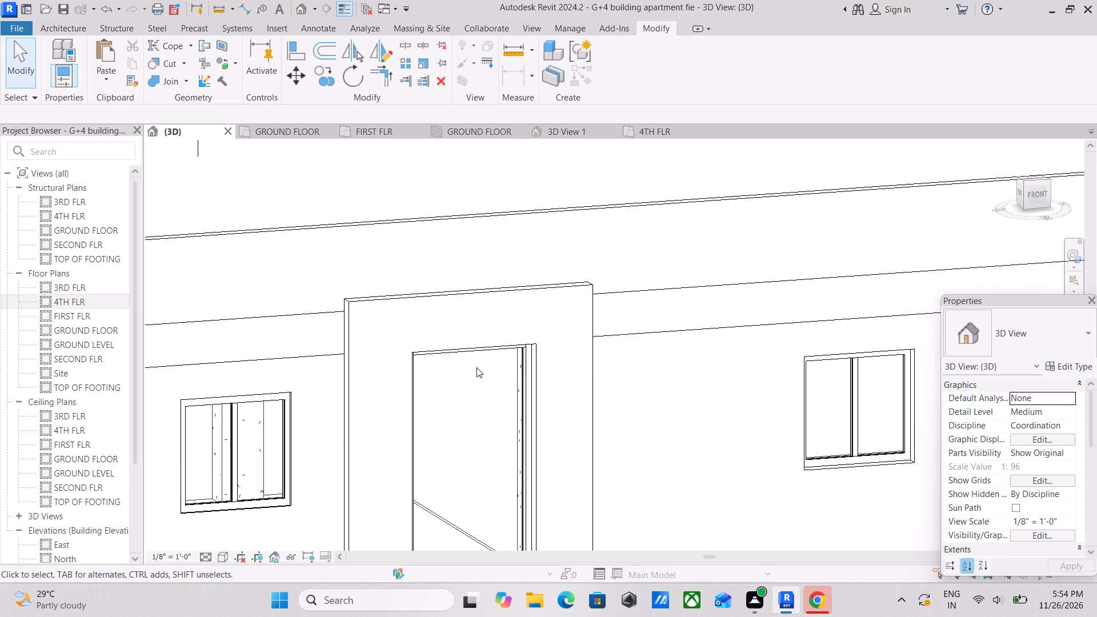
scroll(512, 392, up, 1)
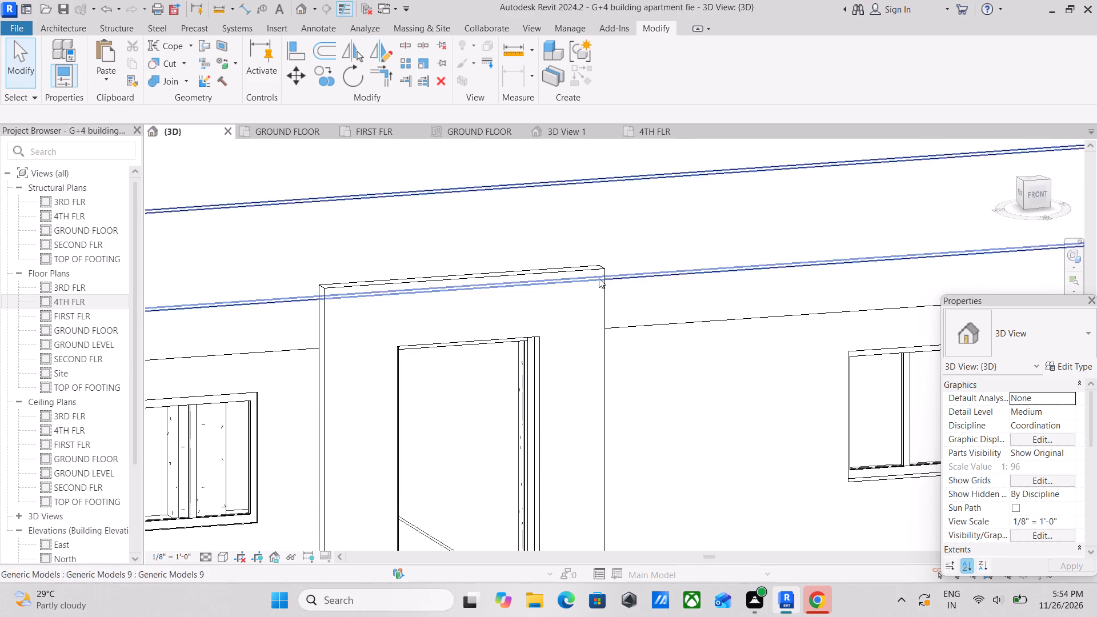
click(597, 269)
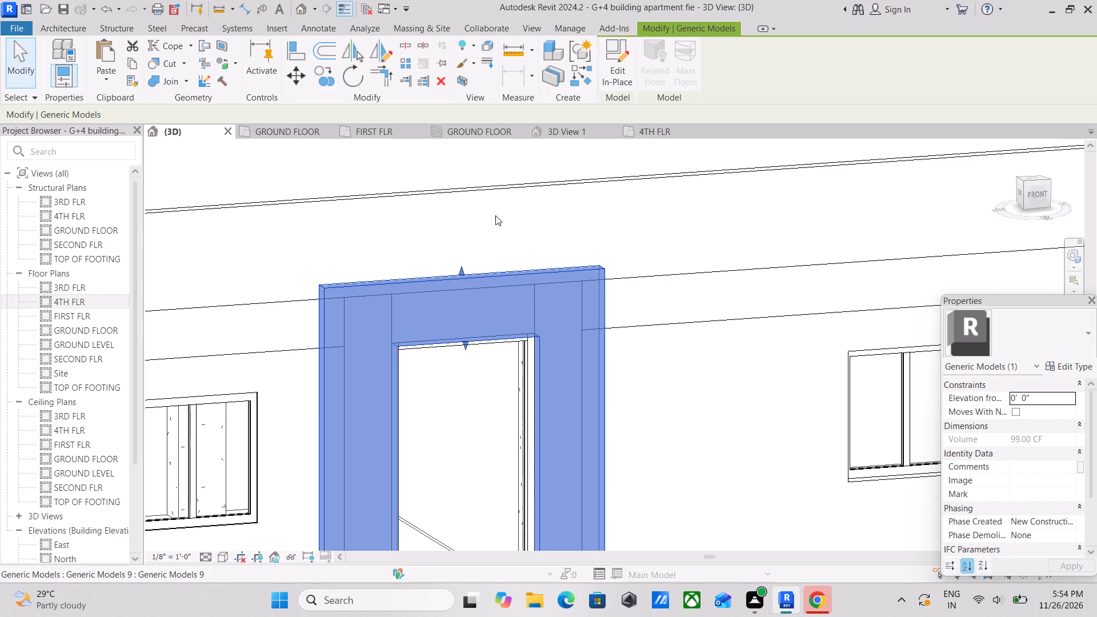
key(Escape)
key(Escape)
scroll(513, 200, down, 3)
key(Escape)
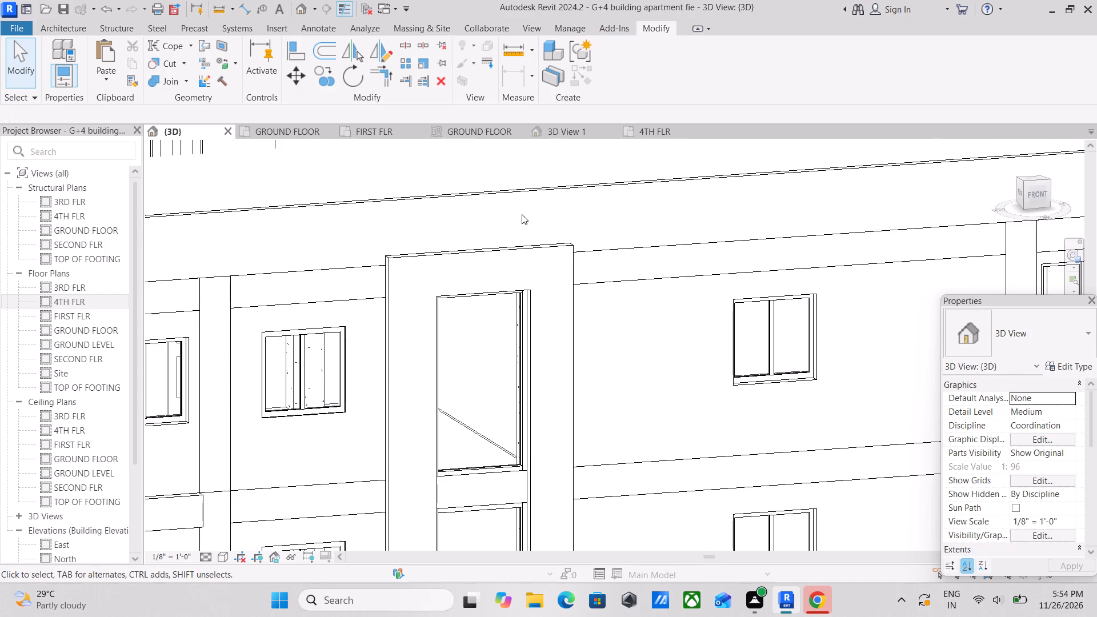
scroll(522, 214, down, 3)
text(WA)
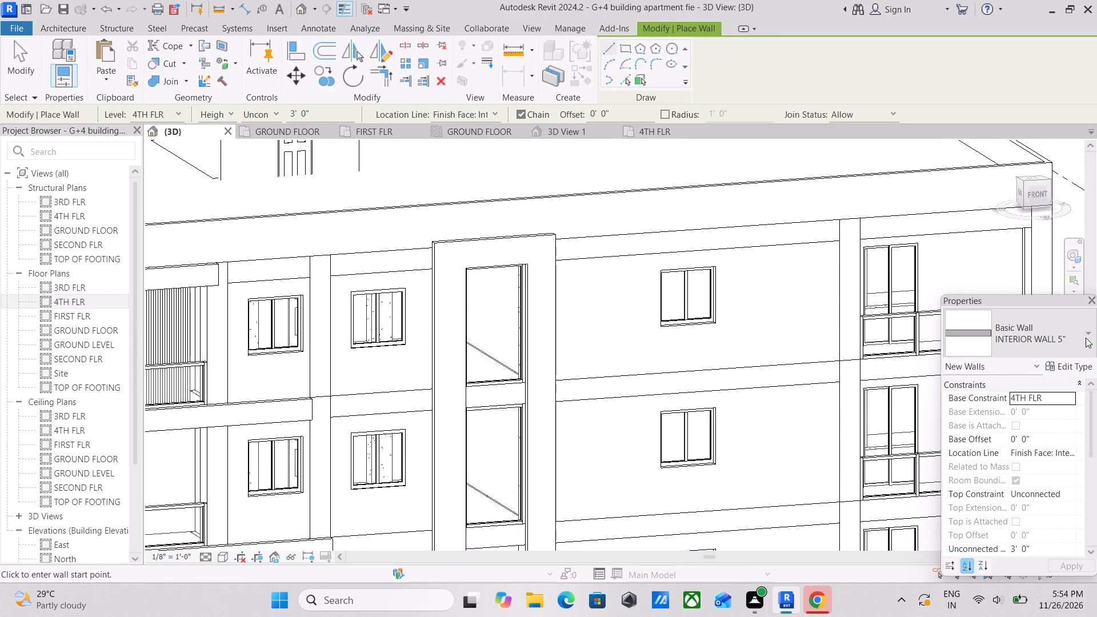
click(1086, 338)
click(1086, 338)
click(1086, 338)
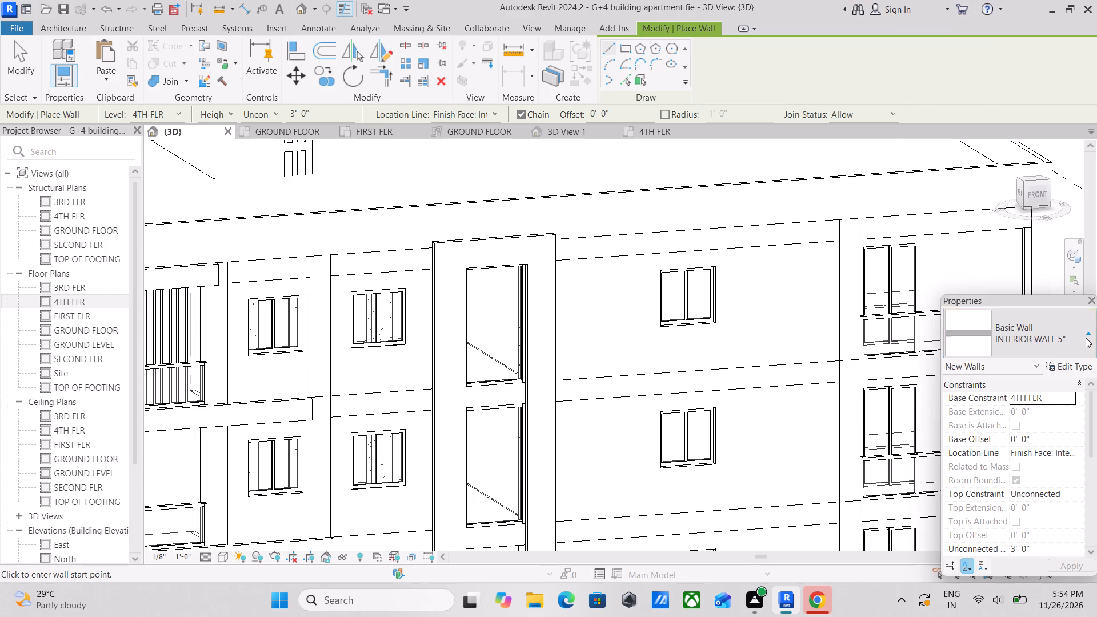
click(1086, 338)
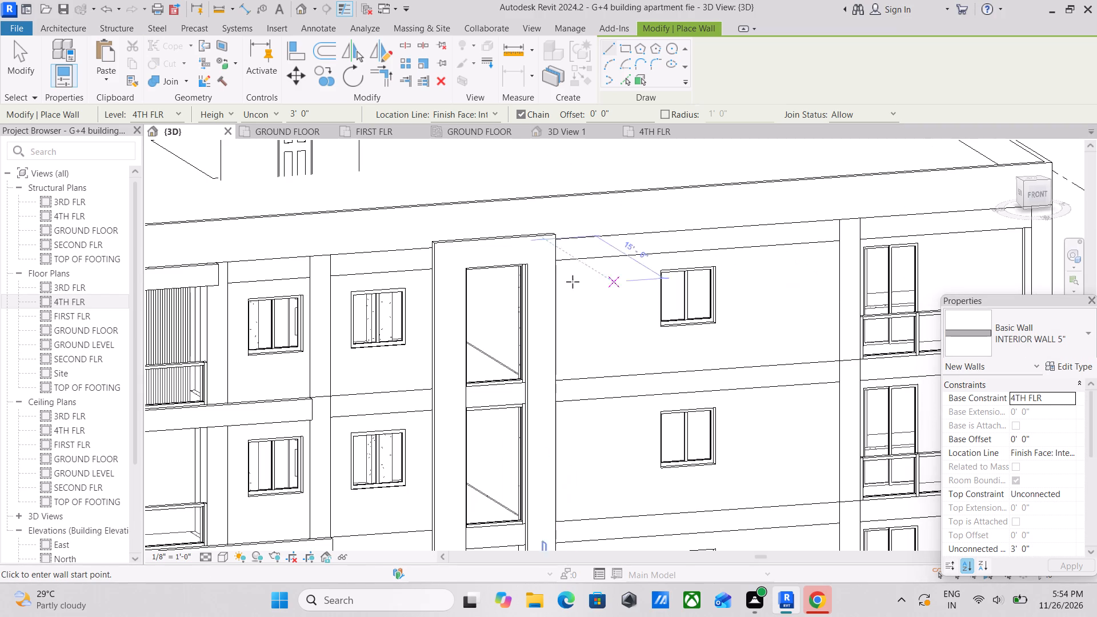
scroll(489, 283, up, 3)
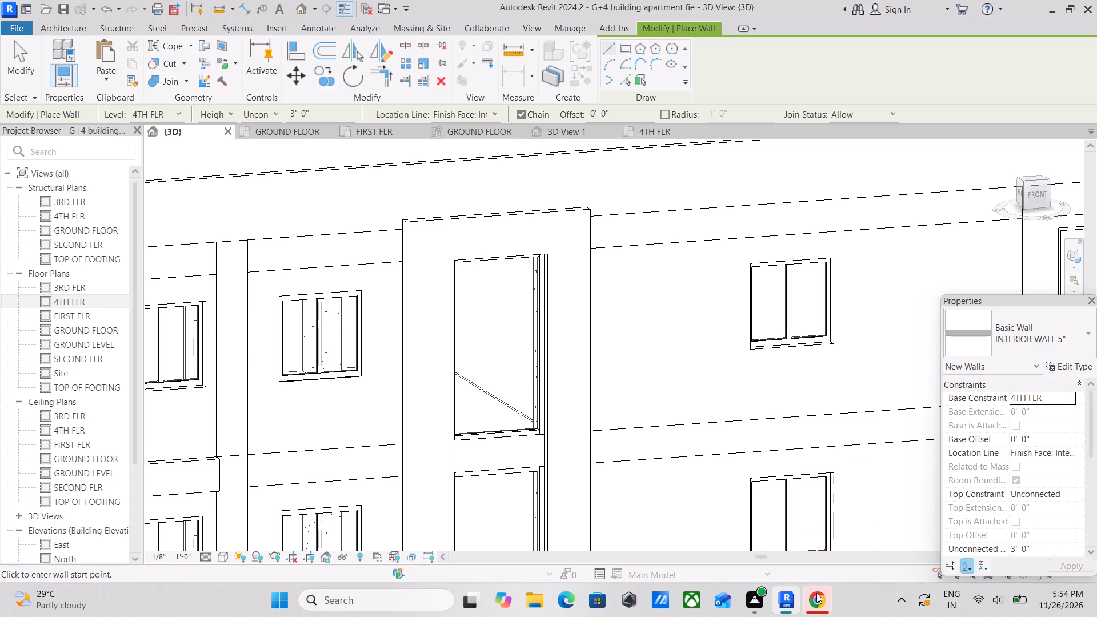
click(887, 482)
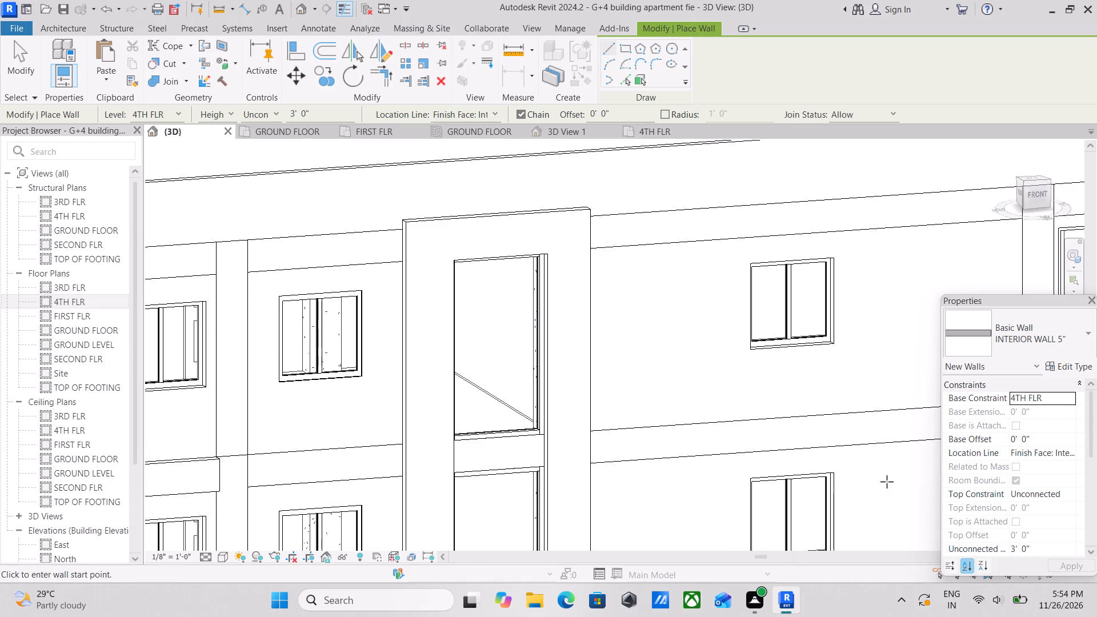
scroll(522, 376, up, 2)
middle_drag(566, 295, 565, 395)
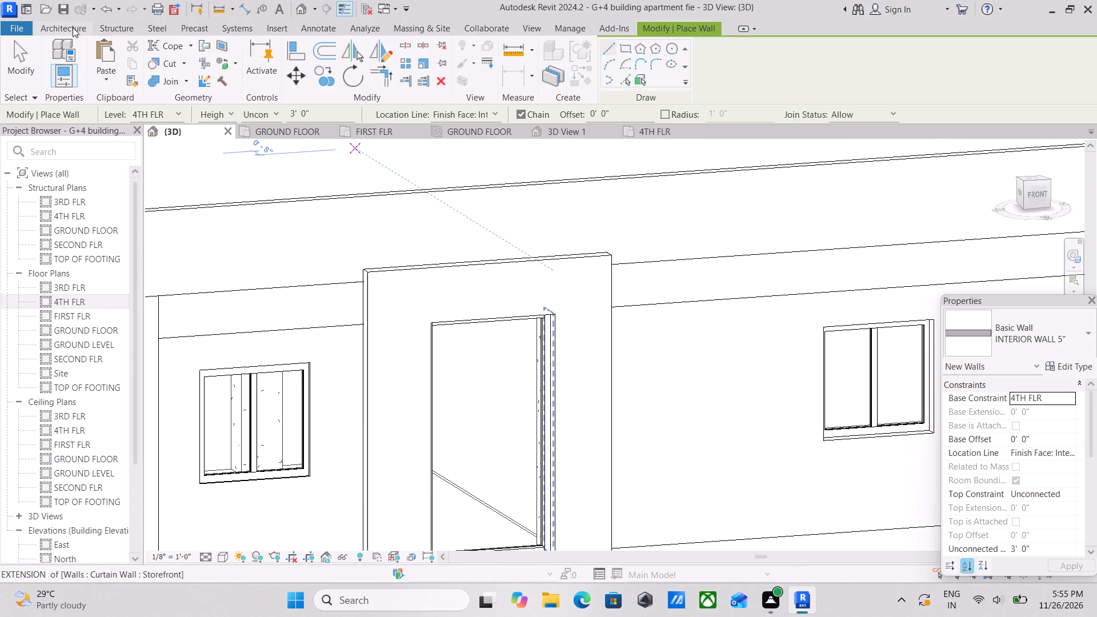
Start a new in-place model in the Generic Models category and accept the default name.
click(71, 23)
click(146, 80)
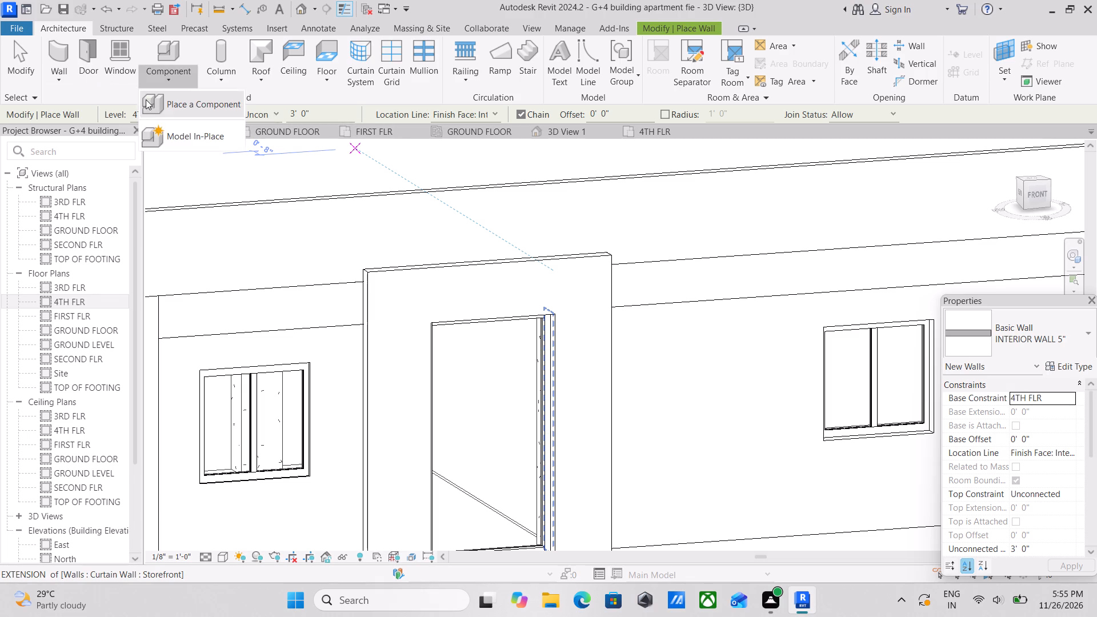
click(159, 134)
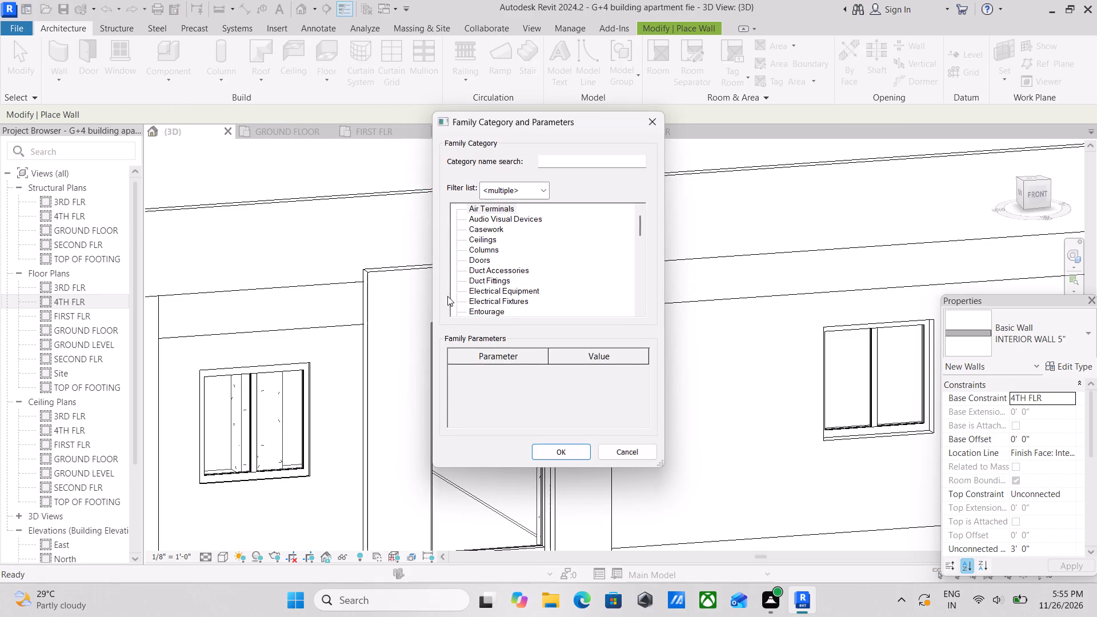
scroll(463, 302, down, 12)
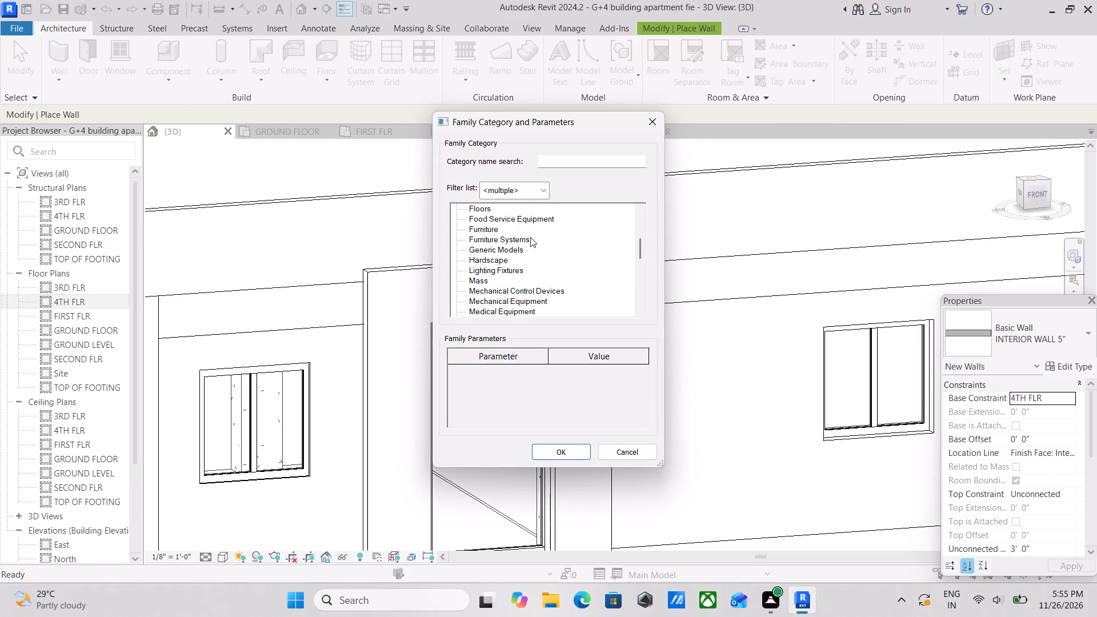
scroll(530, 237, down, 1)
scroll(521, 242, up, 2)
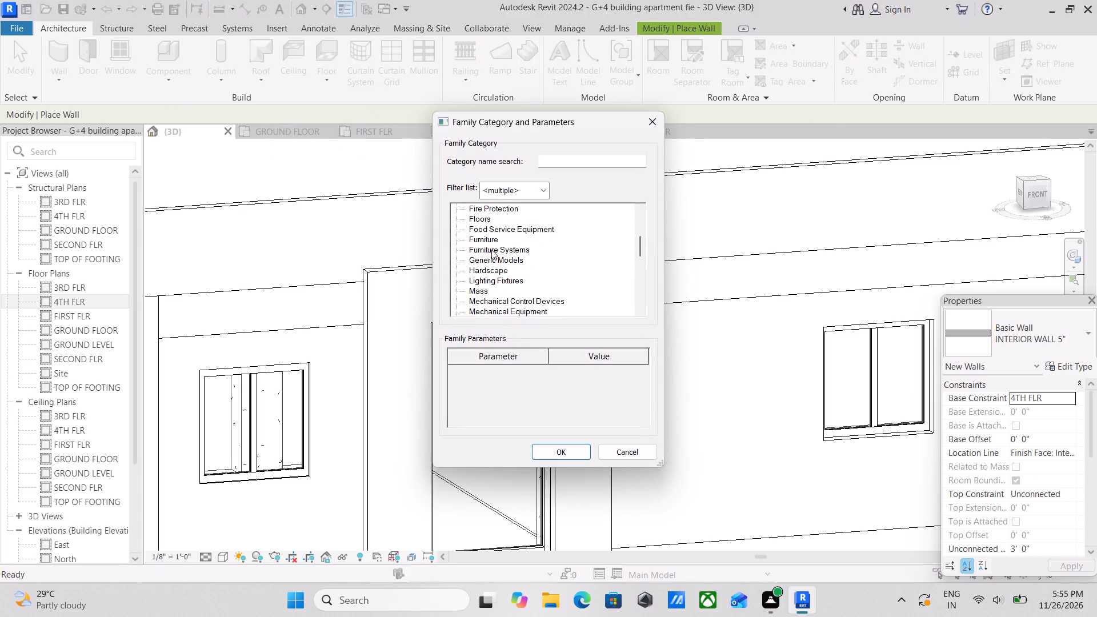
click(506, 258)
click(555, 449)
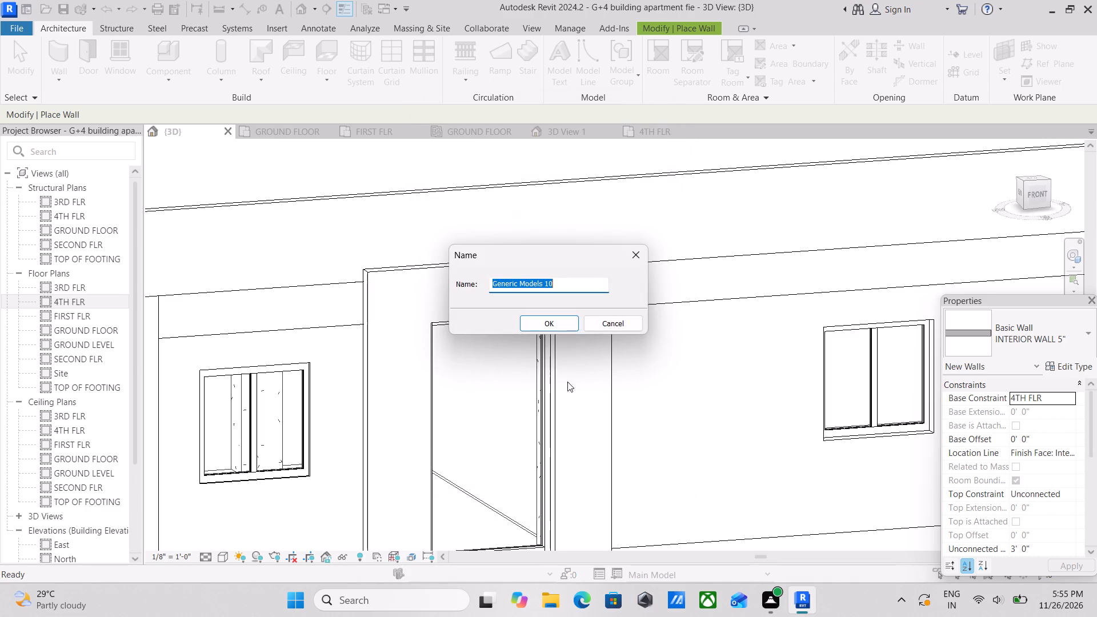
click(560, 325)
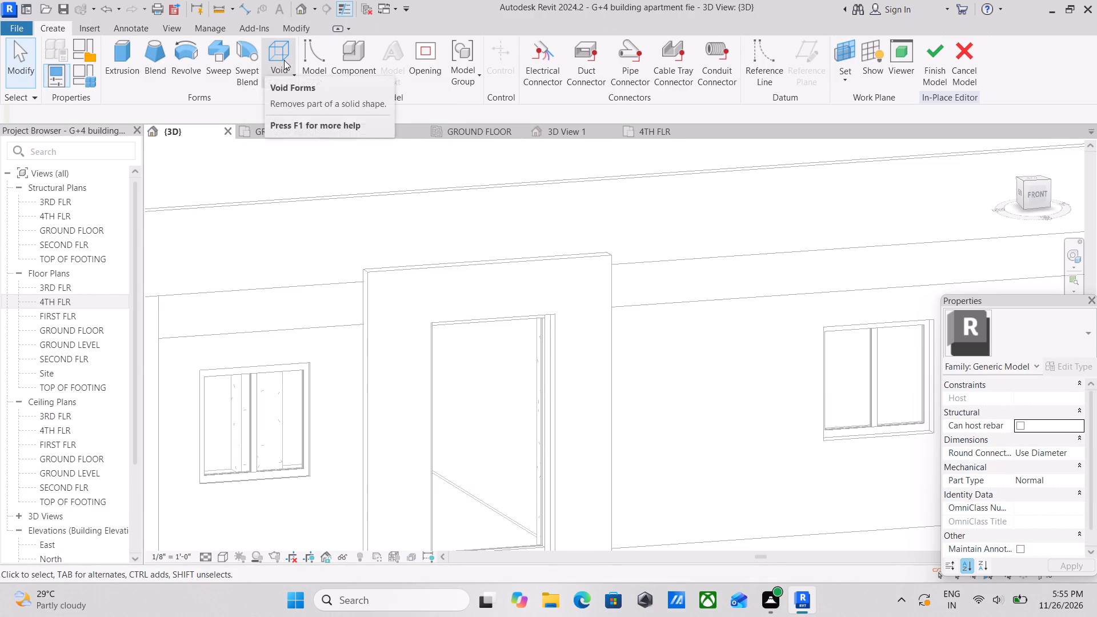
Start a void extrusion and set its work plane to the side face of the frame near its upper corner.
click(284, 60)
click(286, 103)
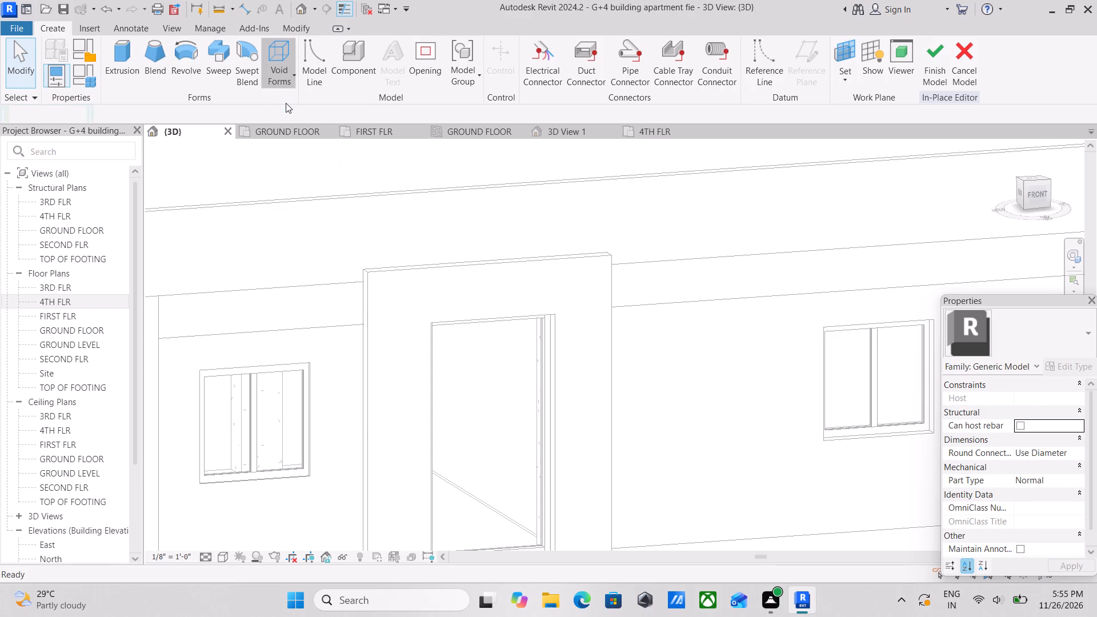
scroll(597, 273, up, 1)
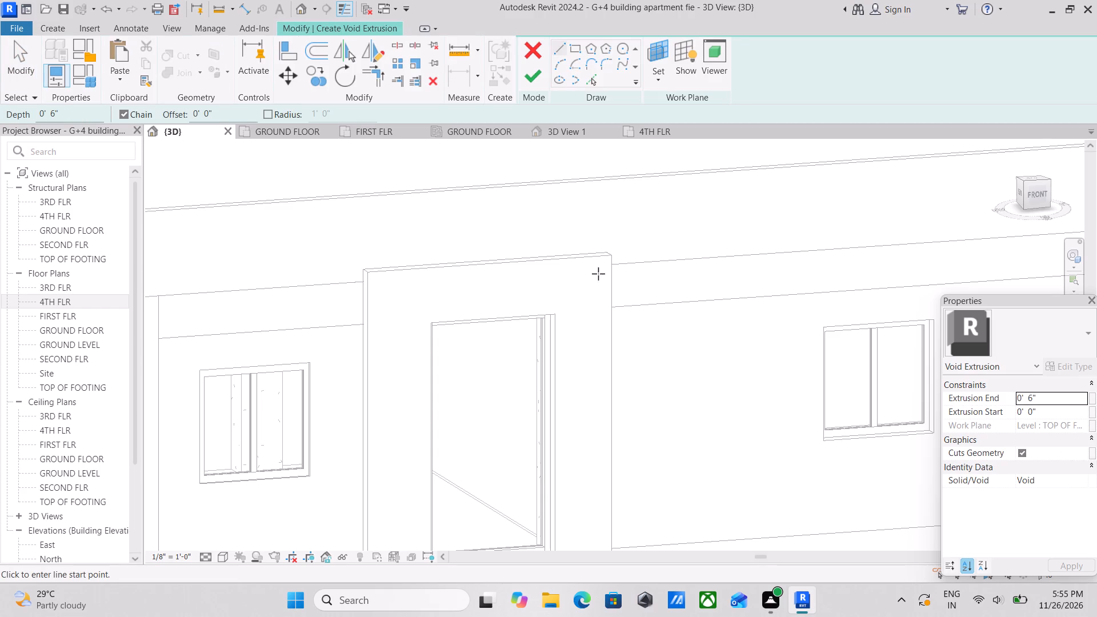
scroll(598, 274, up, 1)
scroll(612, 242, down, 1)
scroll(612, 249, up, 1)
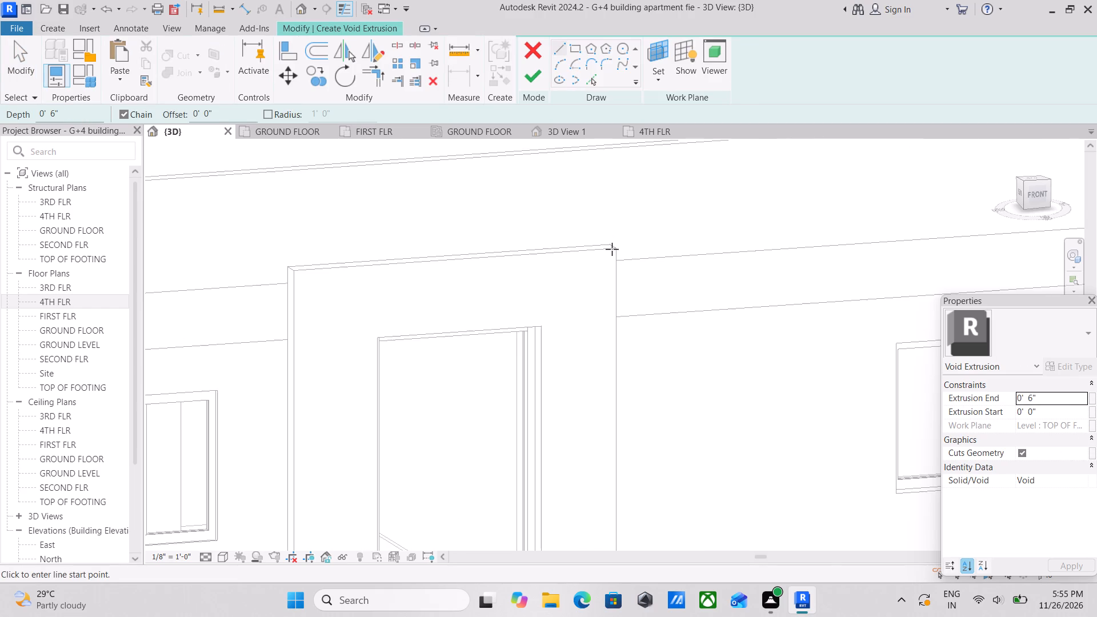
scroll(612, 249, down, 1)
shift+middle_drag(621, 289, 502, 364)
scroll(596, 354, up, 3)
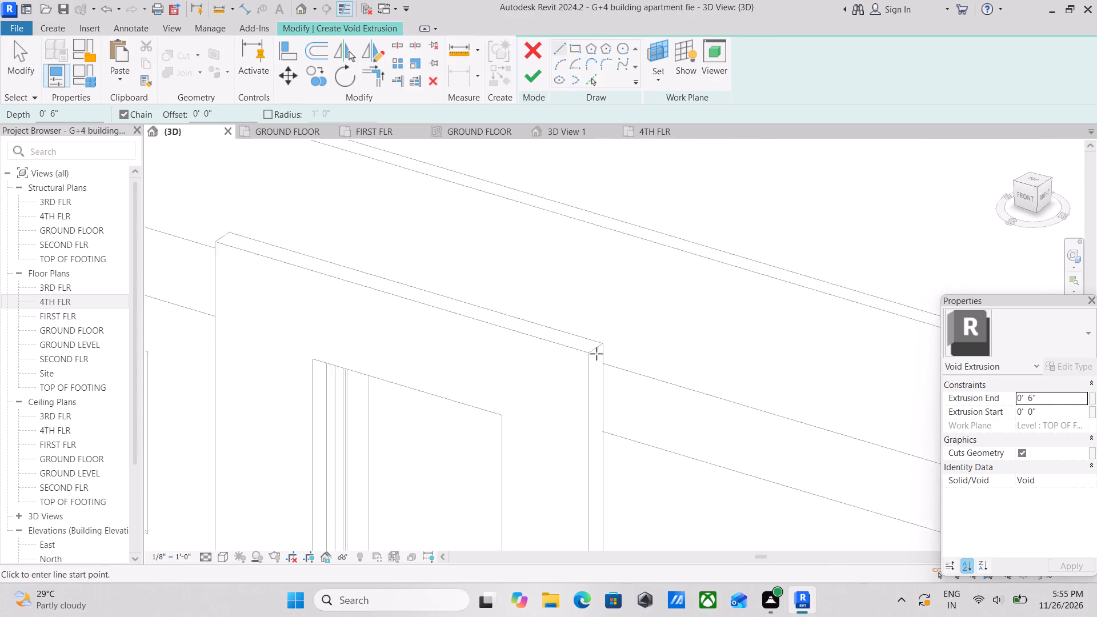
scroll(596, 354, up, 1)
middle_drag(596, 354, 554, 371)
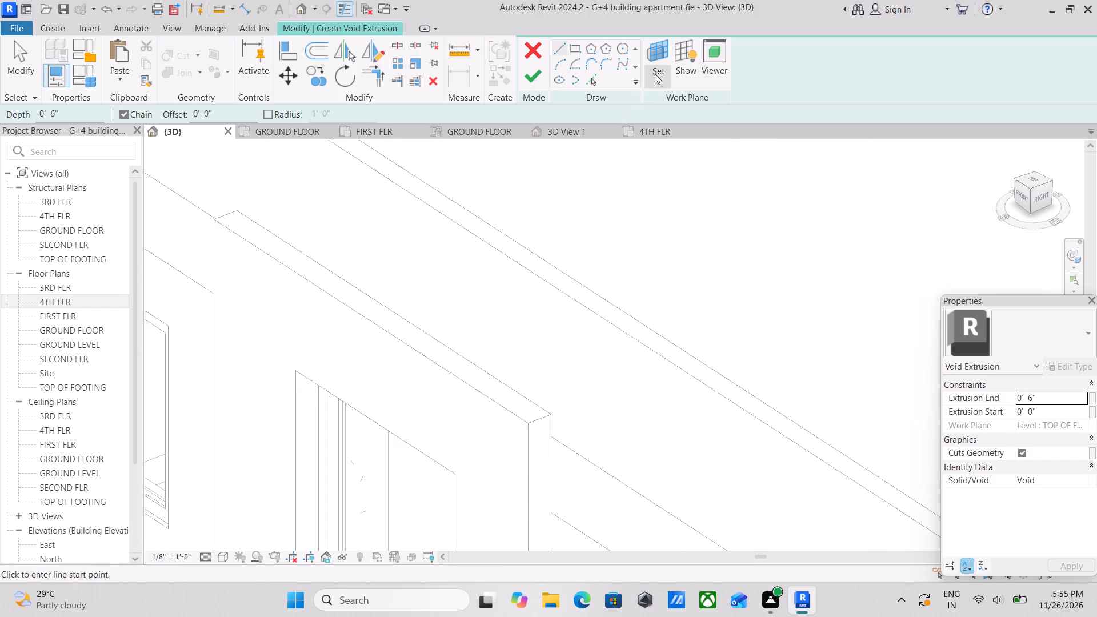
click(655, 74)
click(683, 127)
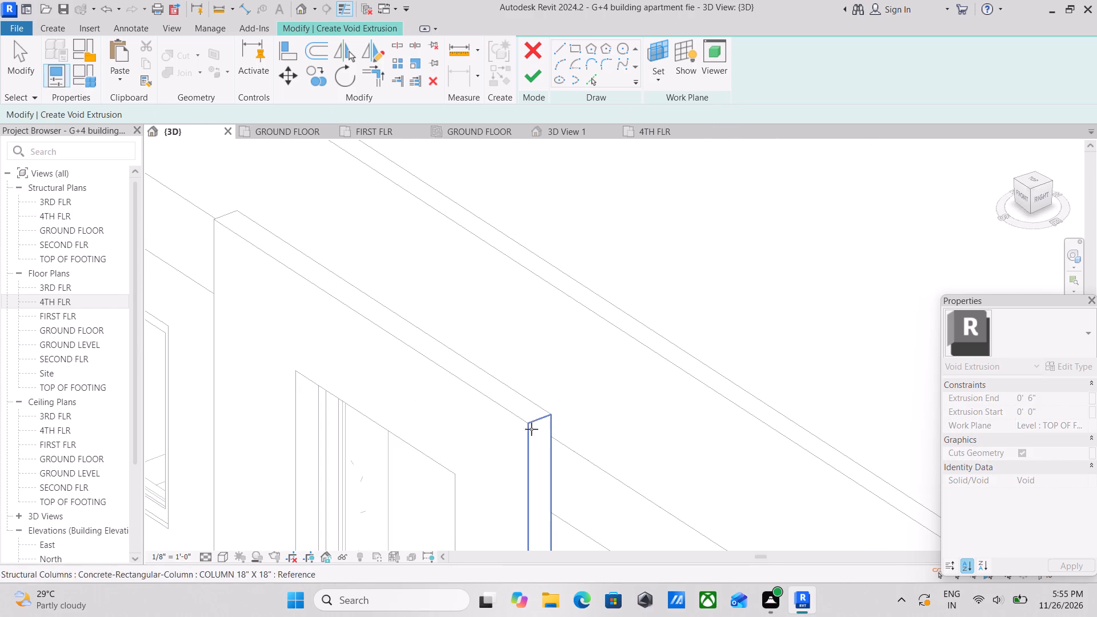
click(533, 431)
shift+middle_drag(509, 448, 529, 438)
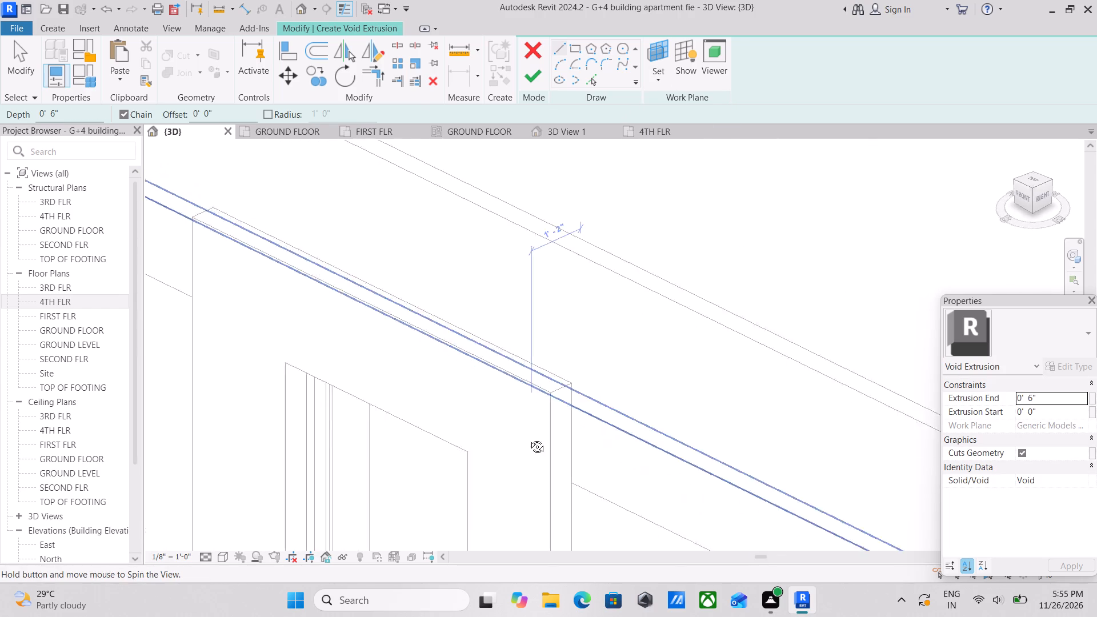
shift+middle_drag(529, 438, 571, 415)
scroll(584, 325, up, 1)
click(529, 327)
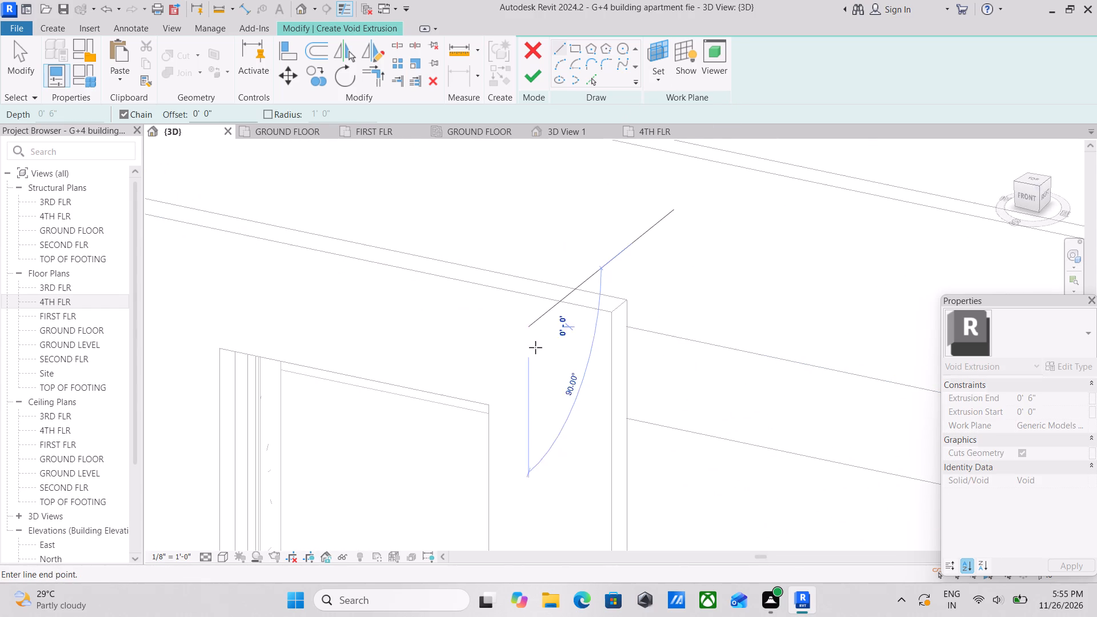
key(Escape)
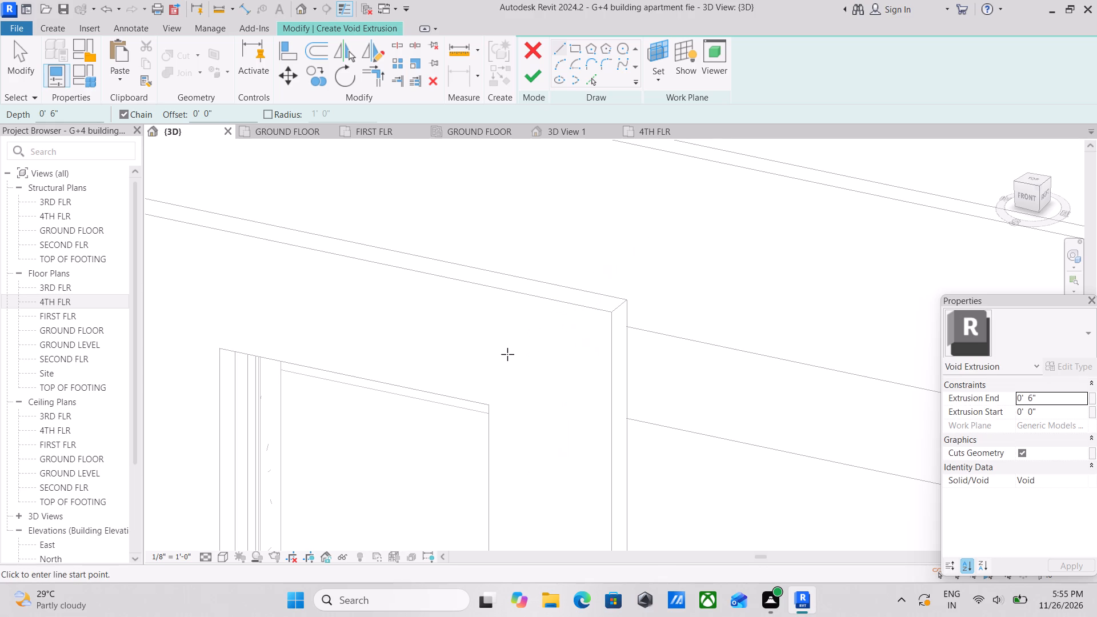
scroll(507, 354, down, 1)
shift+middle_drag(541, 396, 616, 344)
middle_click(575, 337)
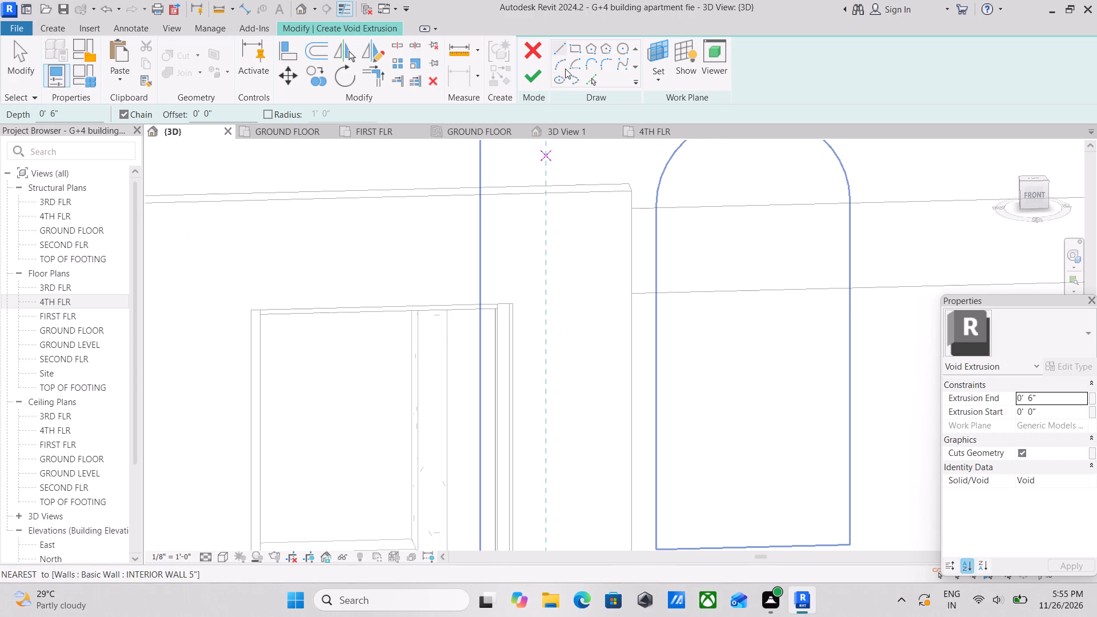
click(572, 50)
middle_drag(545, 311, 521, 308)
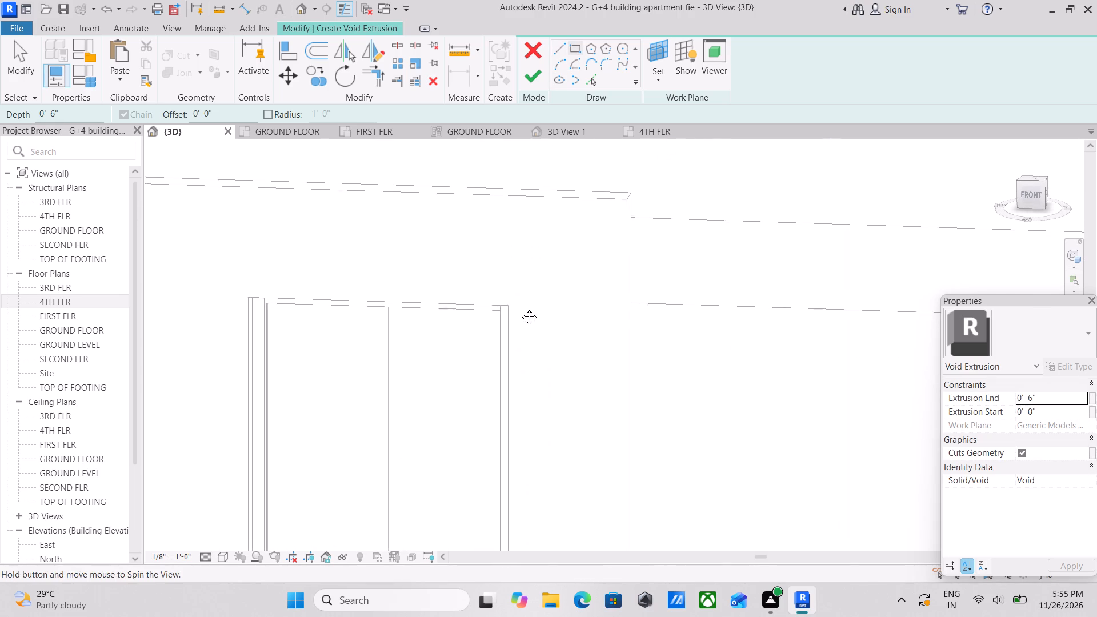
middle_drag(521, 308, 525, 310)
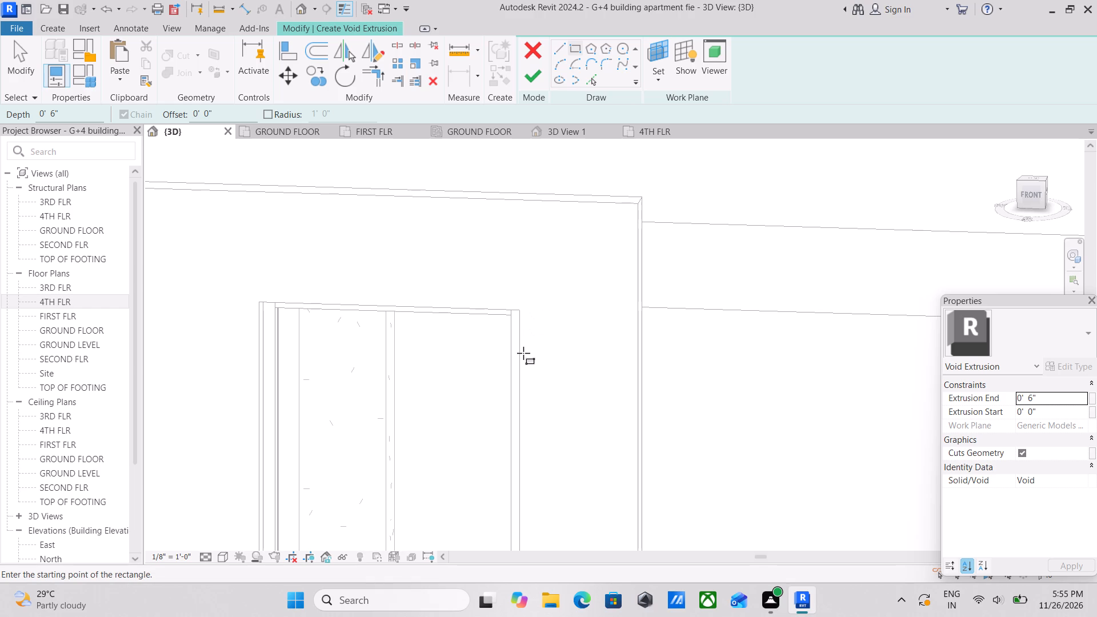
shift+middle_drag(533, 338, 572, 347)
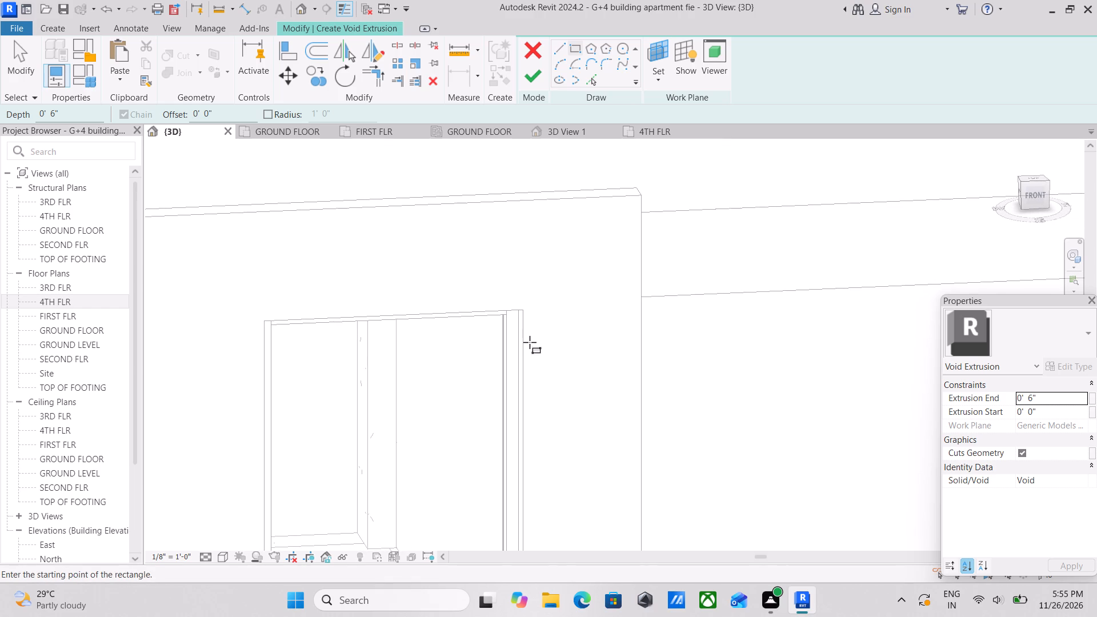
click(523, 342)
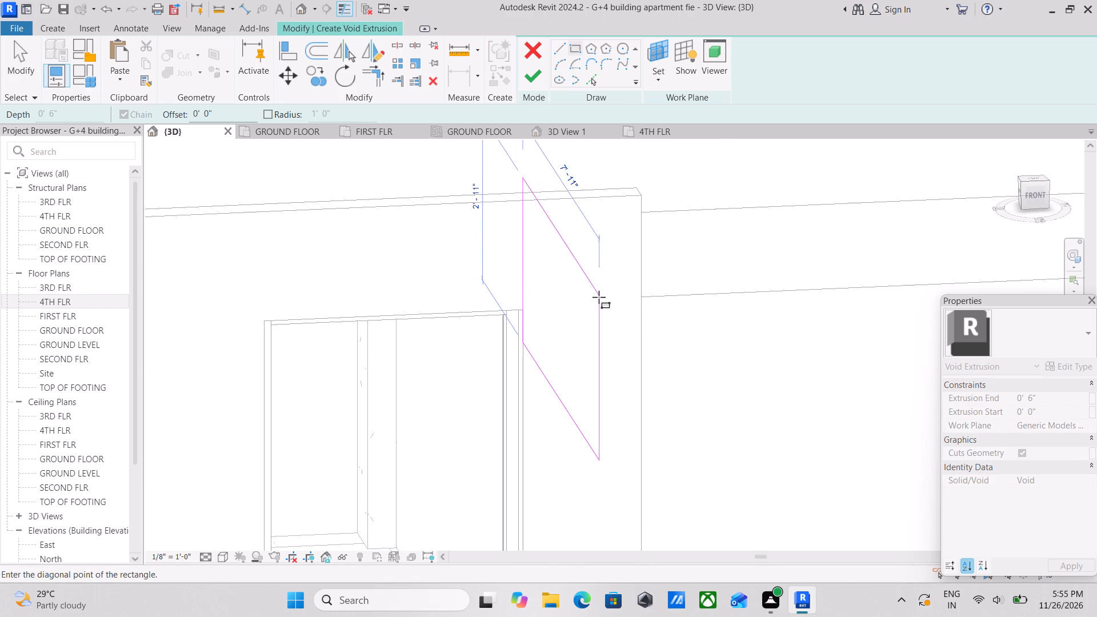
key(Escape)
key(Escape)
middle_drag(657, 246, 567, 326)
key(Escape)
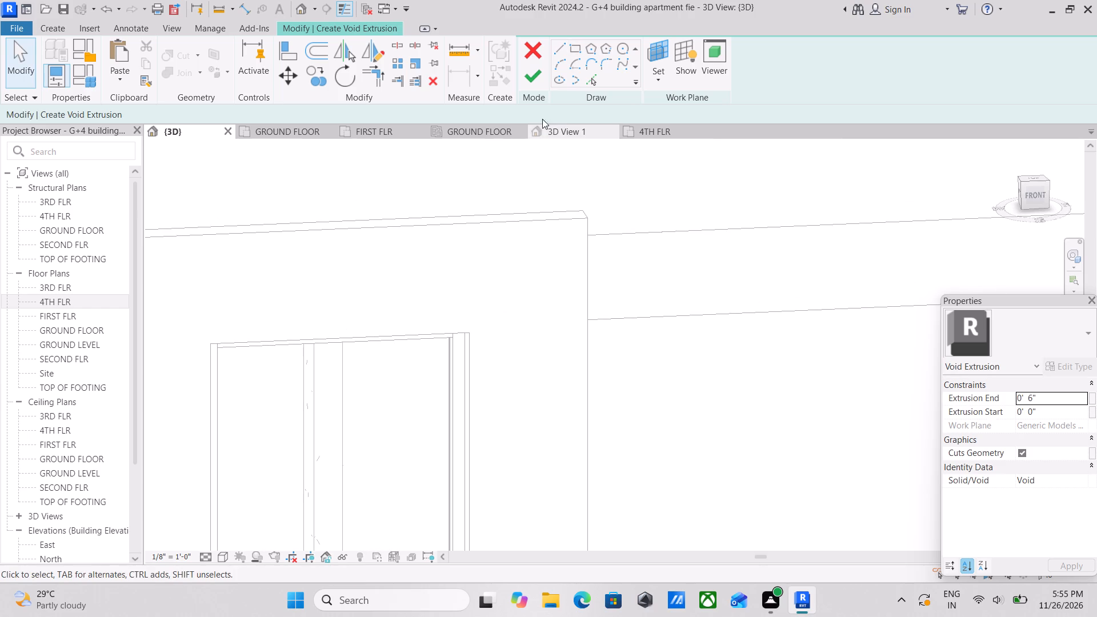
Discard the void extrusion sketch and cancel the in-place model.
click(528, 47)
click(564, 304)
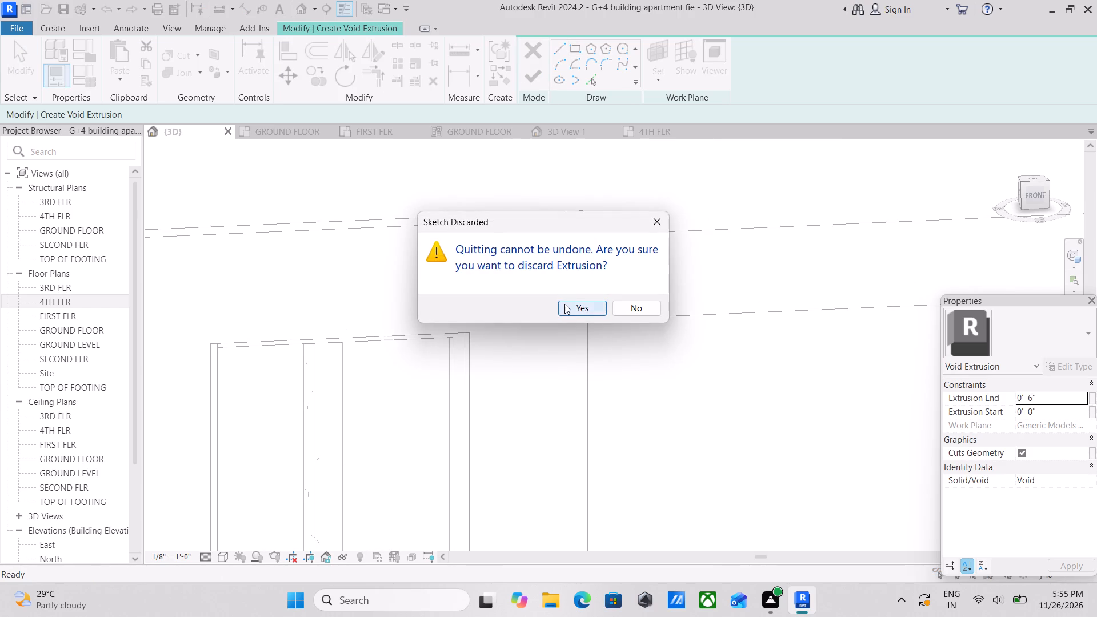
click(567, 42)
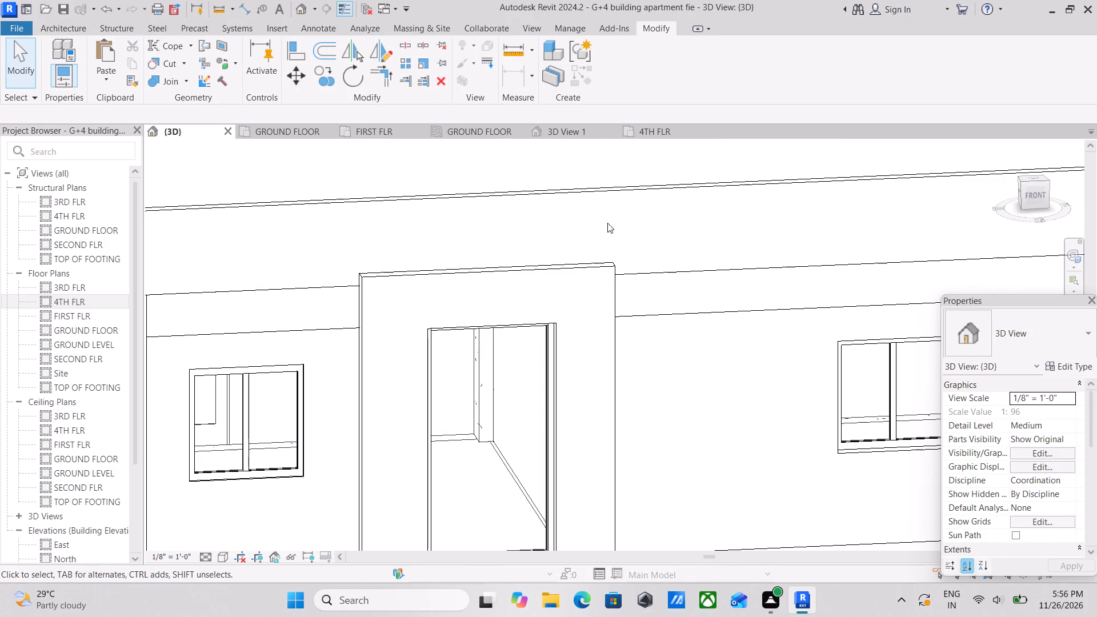
Examine the frame's top edge and upper corners against the front facade from several angles.
shift+middle_drag(519, 316, 470, 362)
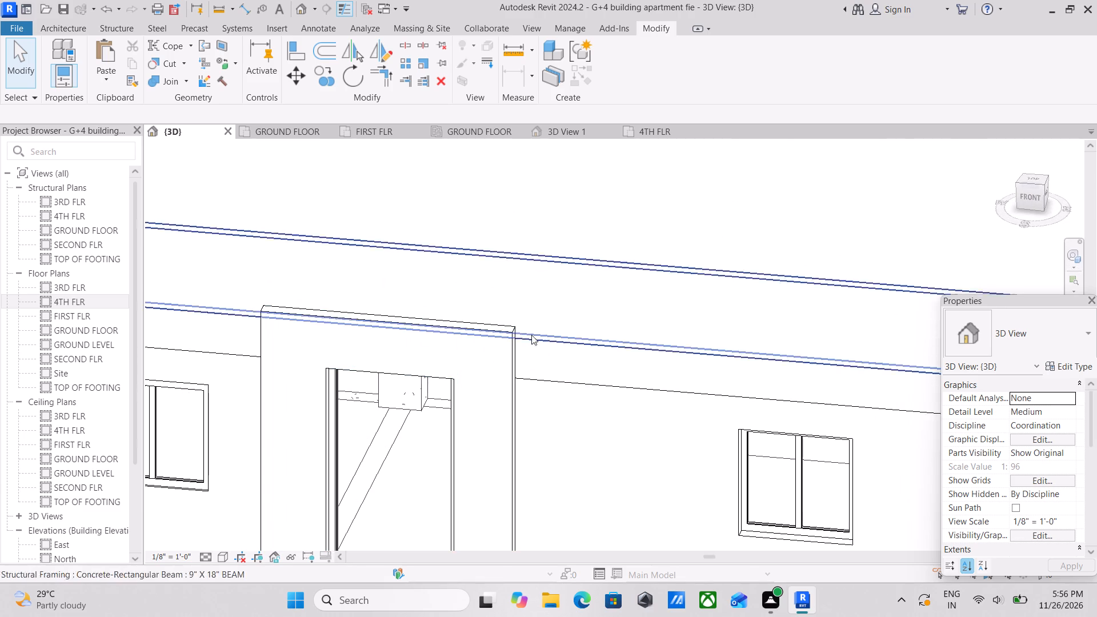
scroll(542, 324, up, 3)
key(Escape)
click(496, 335)
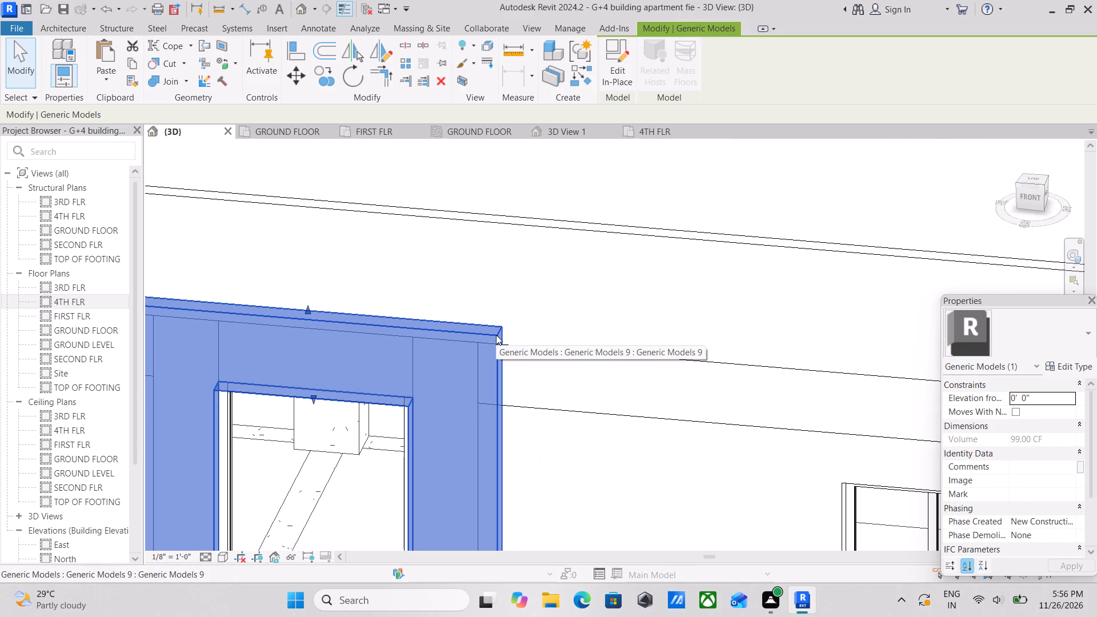
middle_drag(357, 238, 357, 239)
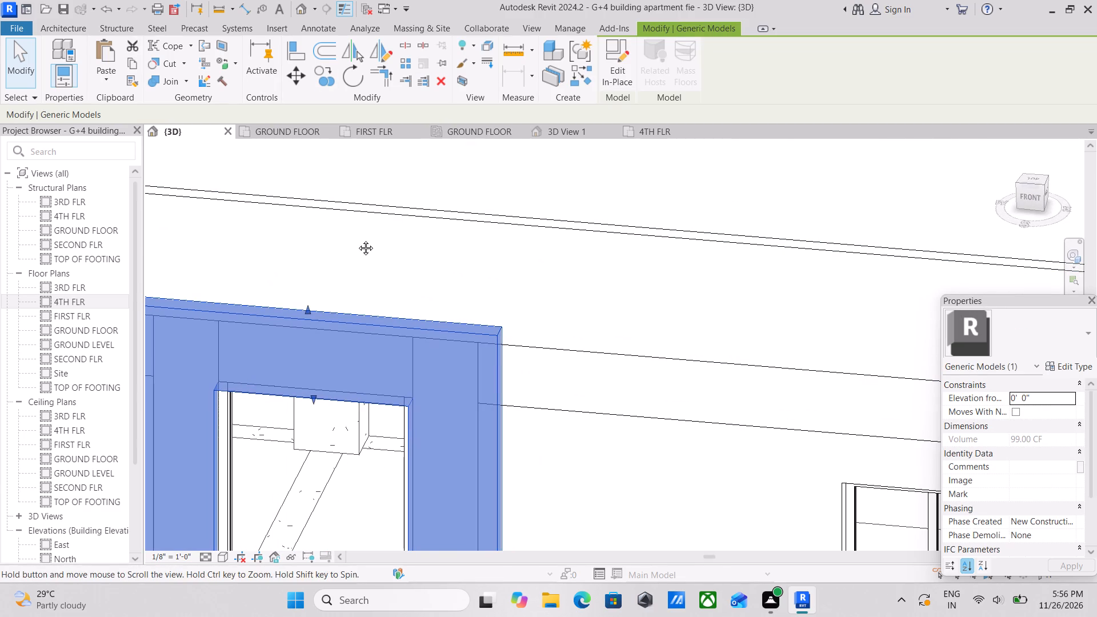
middle_drag(357, 239, 545, 185)
key(Escape)
scroll(581, 275, down, 3)
middle_drag(581, 275, 596, 219)
scroll(597, 219, down, 7)
middle_drag(596, 250, 602, 253)
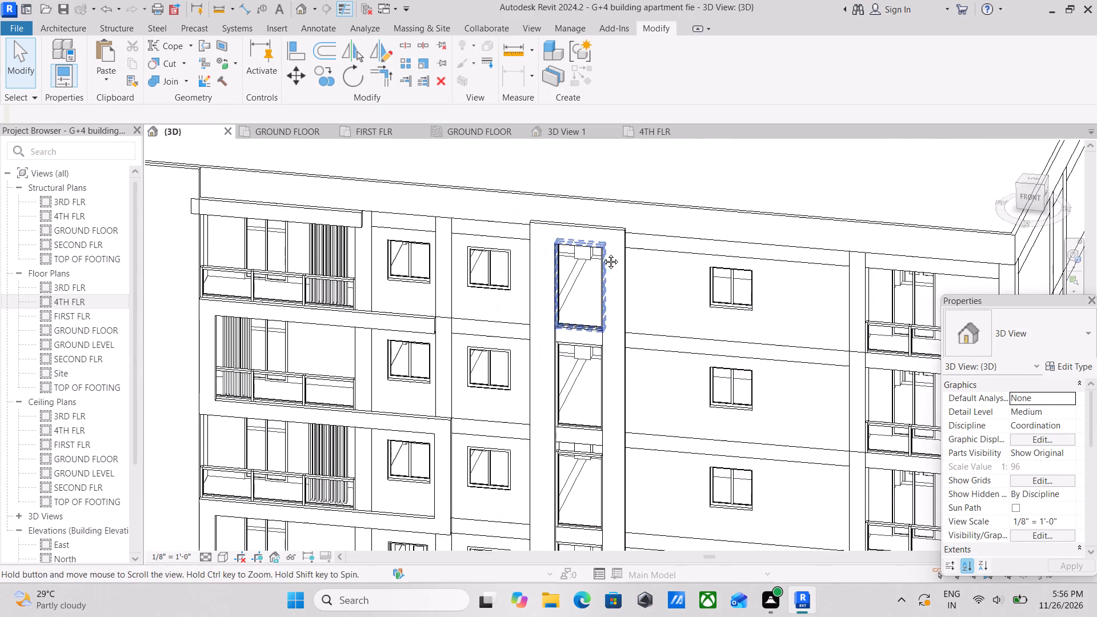
middle_drag(602, 253, 603, 254)
scroll(606, 254, up, 1)
scroll(606, 254, down, 4)
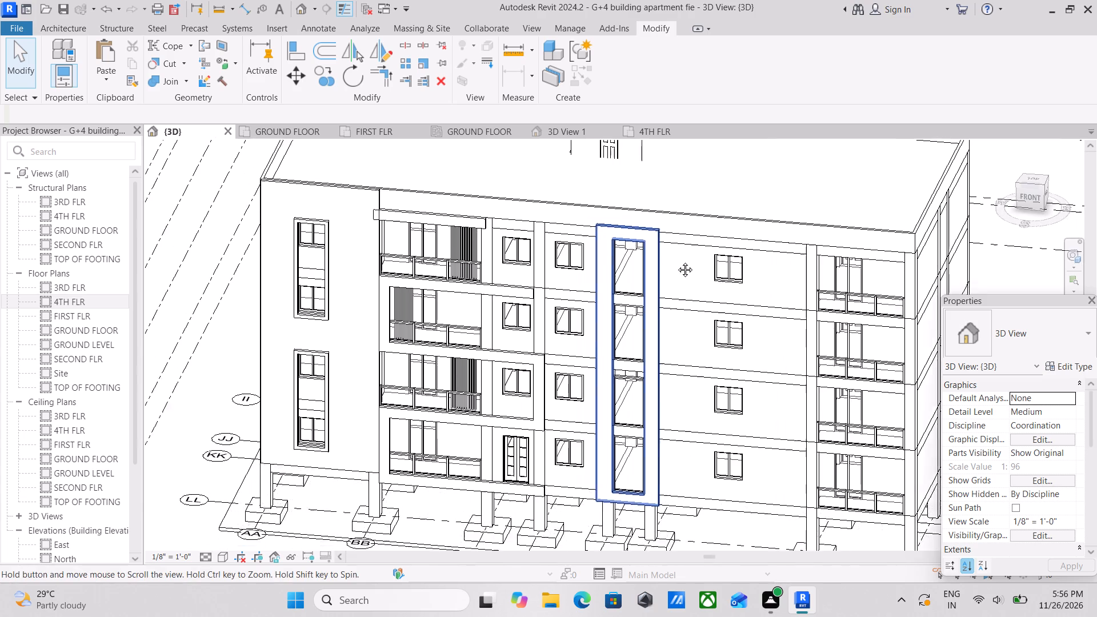
middle_drag(686, 251, 572, 263)
shift+middle_drag(625, 293, 679, 289)
shift+scroll(679, 289, up, 1)
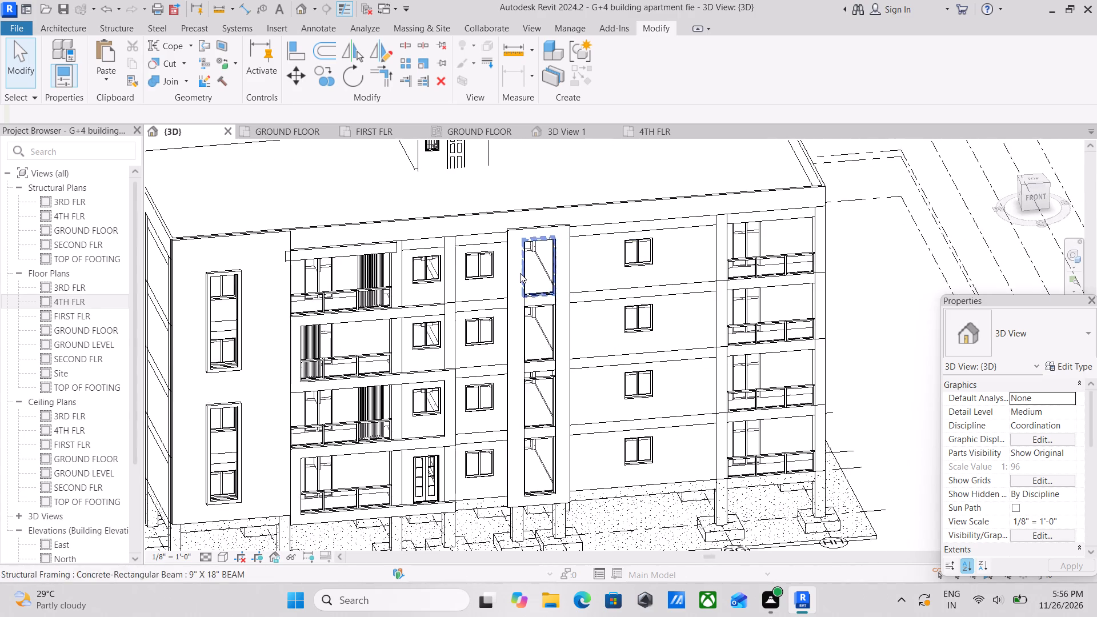
scroll(520, 273, up, 3)
shift+middle_drag(537, 276, 577, 335)
shift+scroll(577, 335, up, 1)
middle_drag(592, 302, 584, 374)
scroll(551, 293, up, 3)
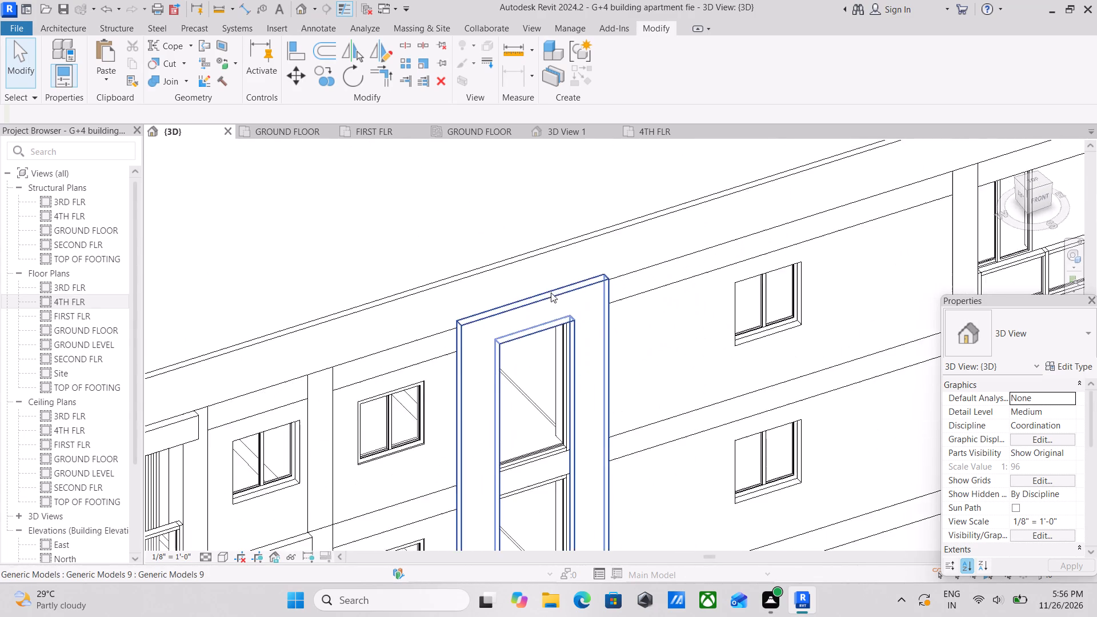
scroll(551, 293, up, 7)
click(570, 239)
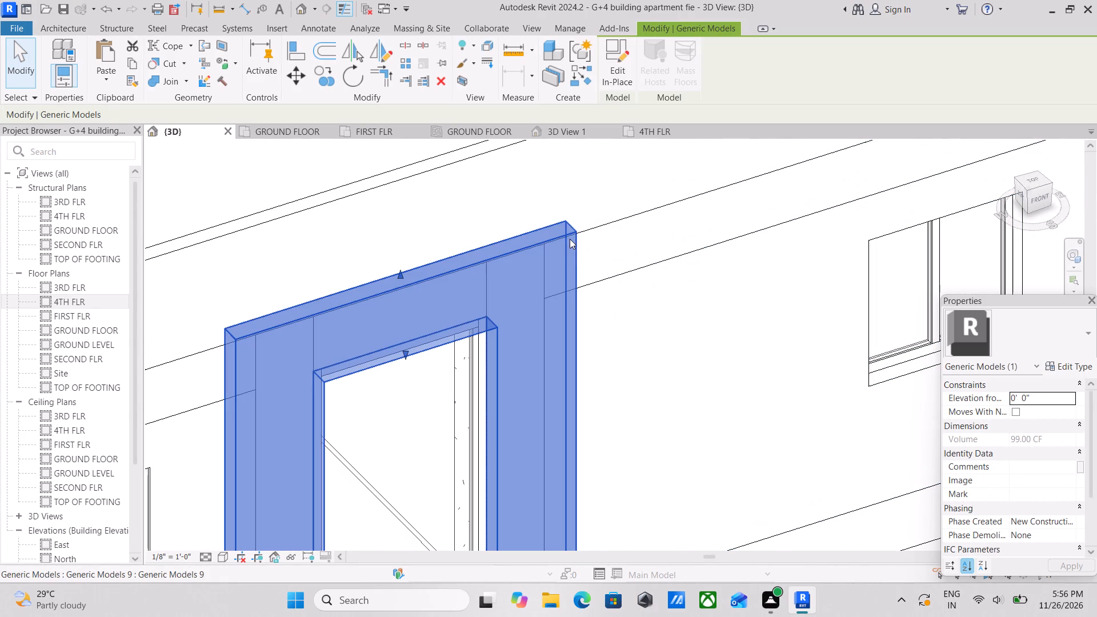
key(Escape)
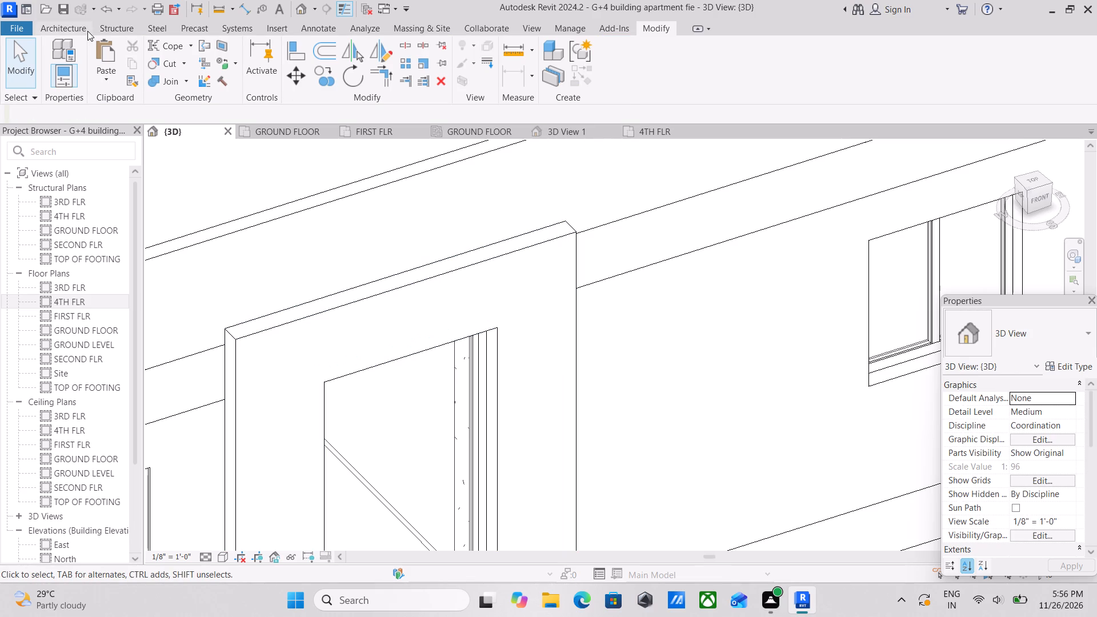
Start a new in-place model in the Generic Models category and accept the default name.
click(80, 23)
click(148, 81)
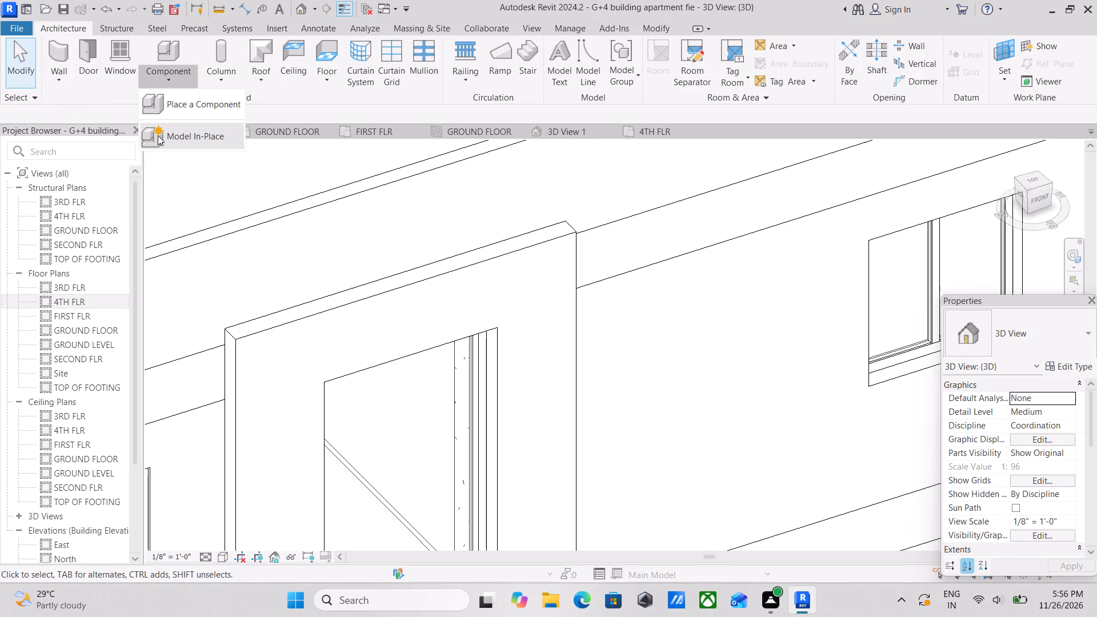
click(159, 136)
scroll(565, 268, down, 9)
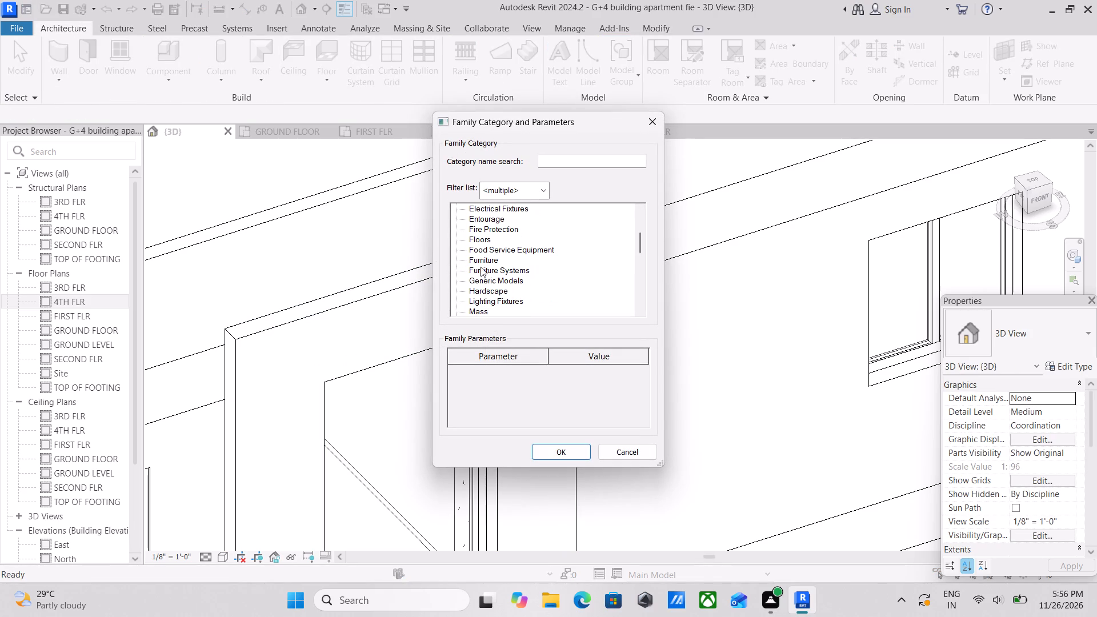
click(499, 279)
click(546, 451)
click(541, 317)
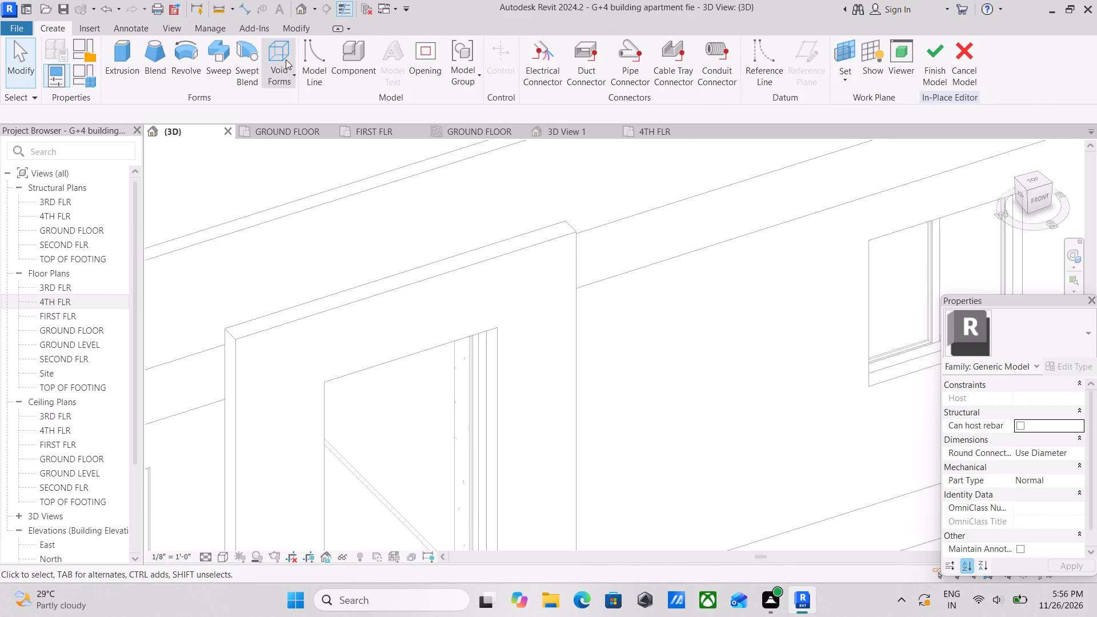
Start a void extrusion in the in-place model and set its work plane to the frame's front face.
click(286, 59)
click(325, 104)
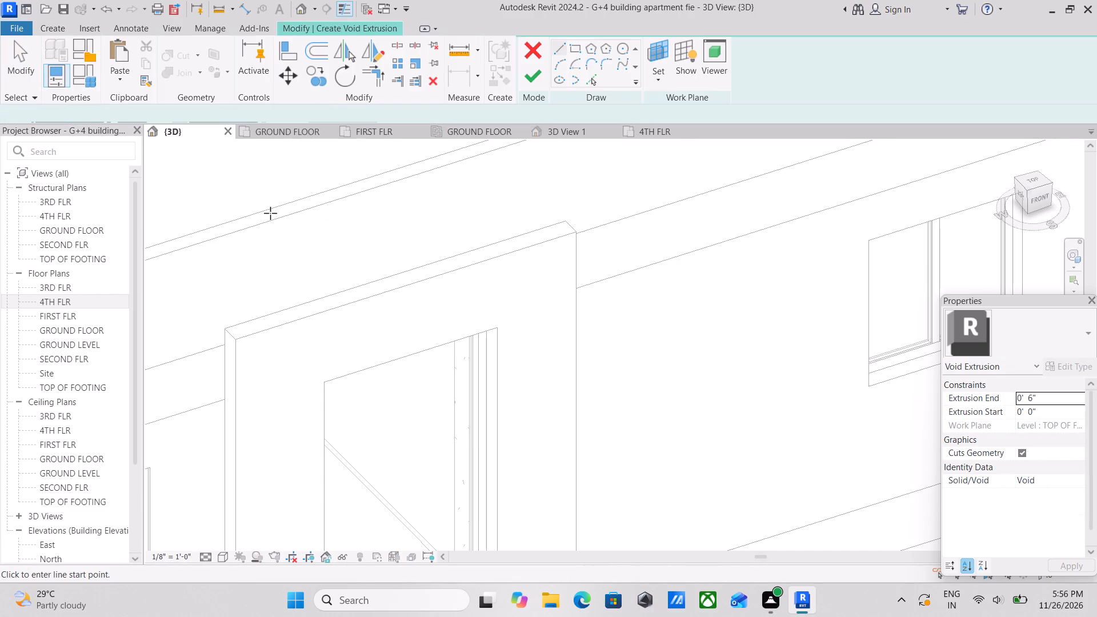
scroll(566, 237, up, 3)
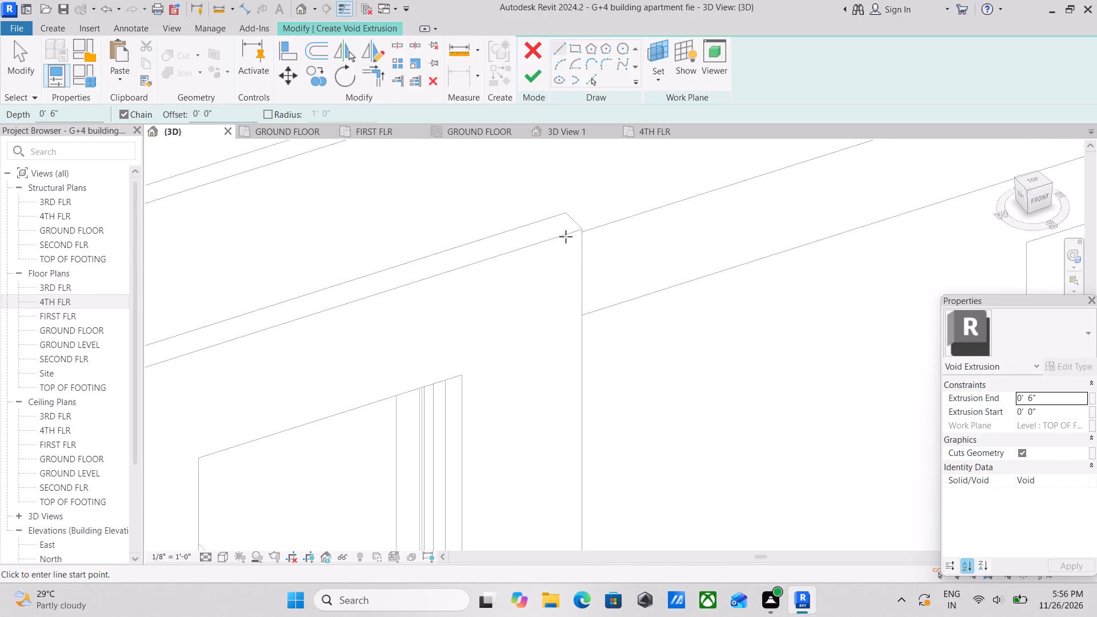
scroll(566, 237, down, 3)
scroll(551, 285, down, 3)
shift+middle_drag(518, 301, 447, 313)
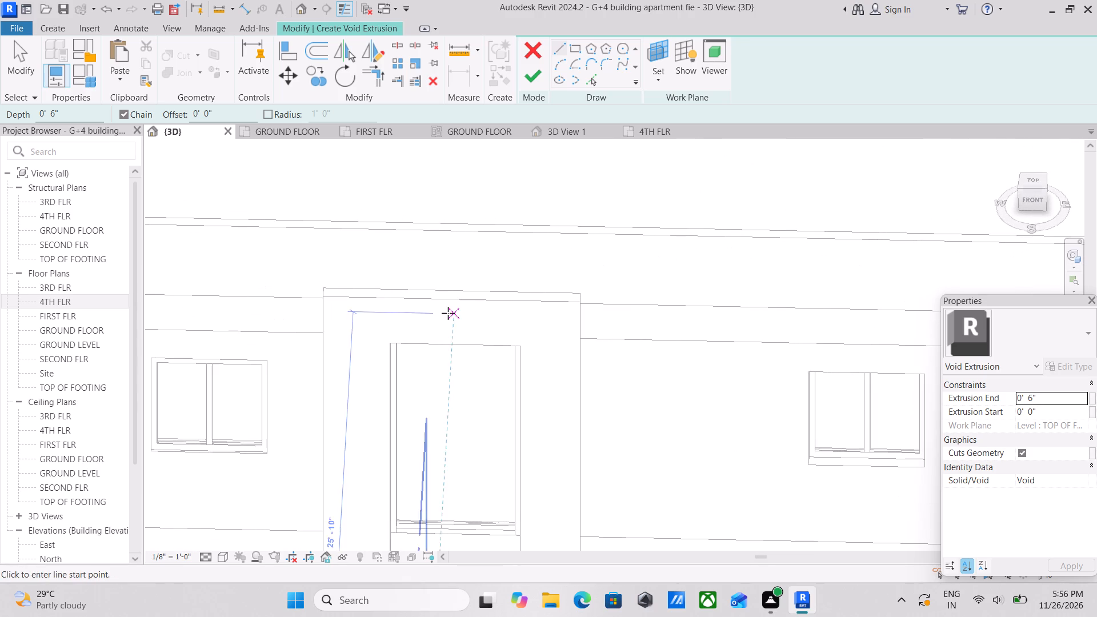
click(654, 81)
click(686, 134)
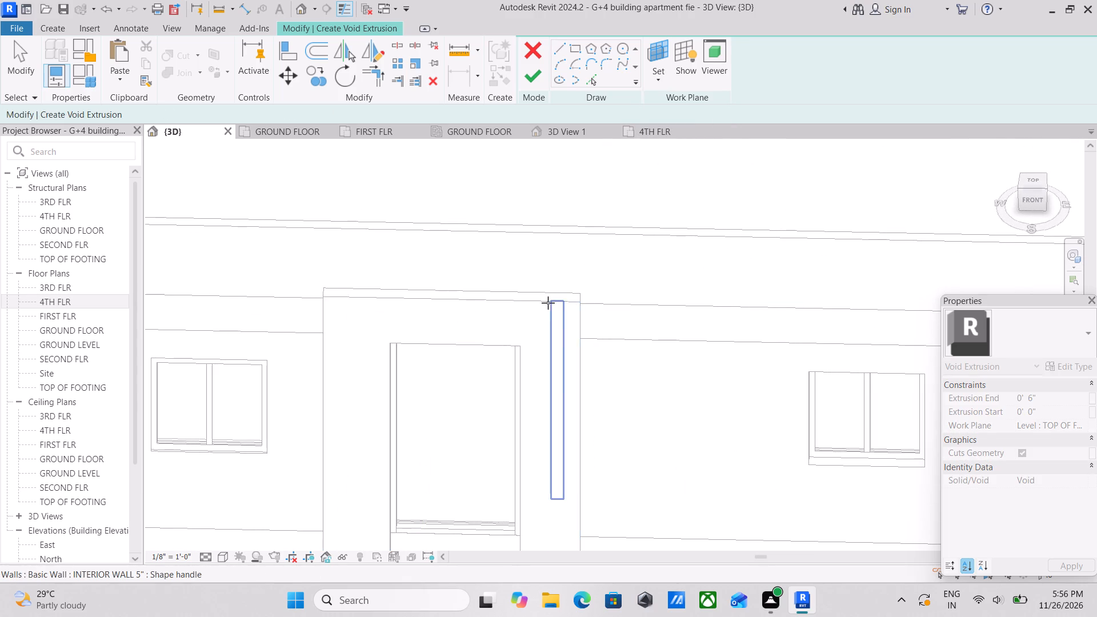
scroll(548, 303, up, 2)
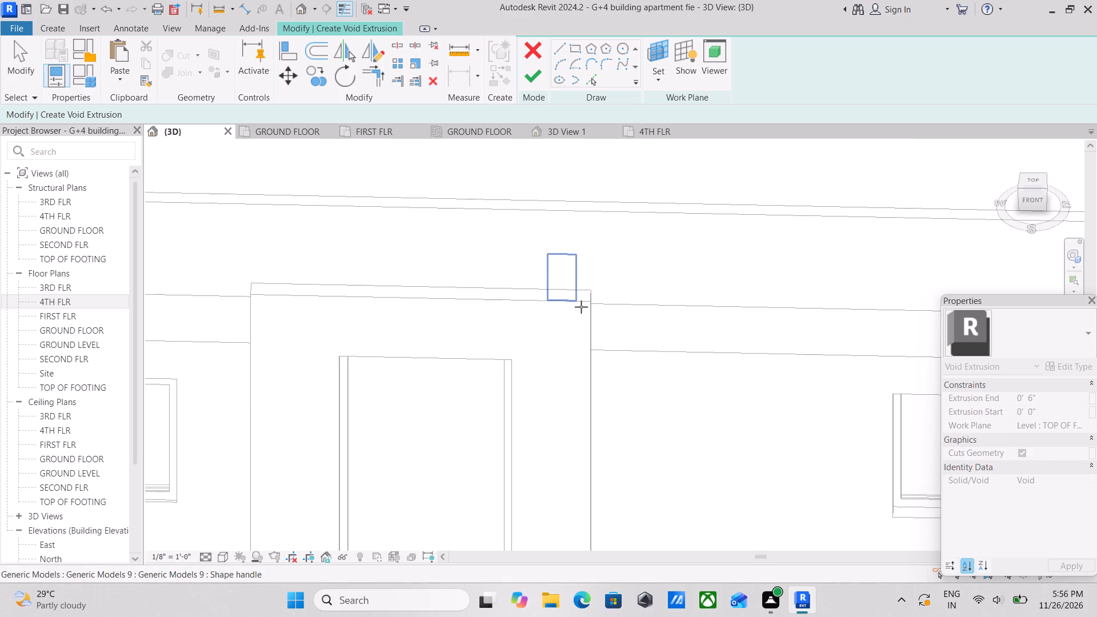
click(581, 307)
middle_drag(552, 357, 590, 316)
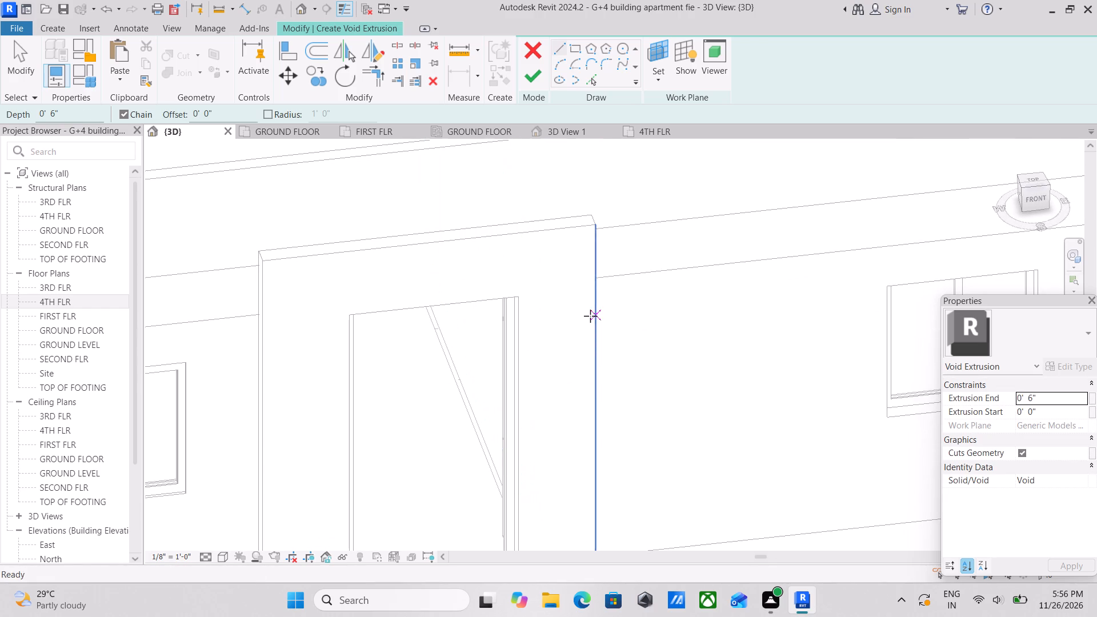
Sketch a rectangle about 2'-0 5/8" wide from the top opening's upper corner across to the frame's outer edge.
click(575, 51)
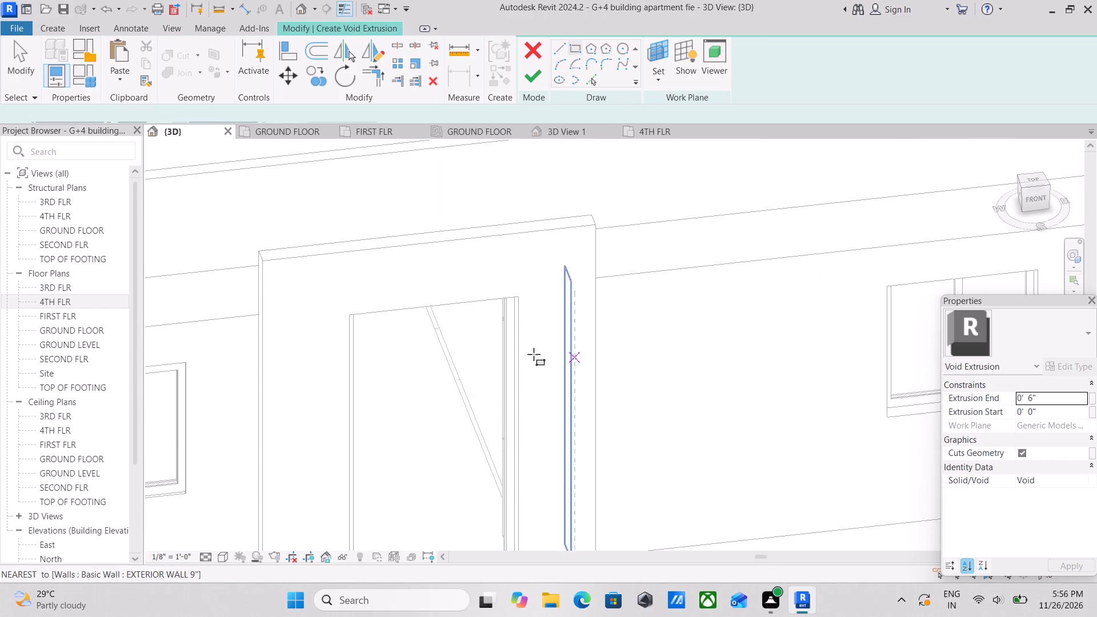
click(521, 301)
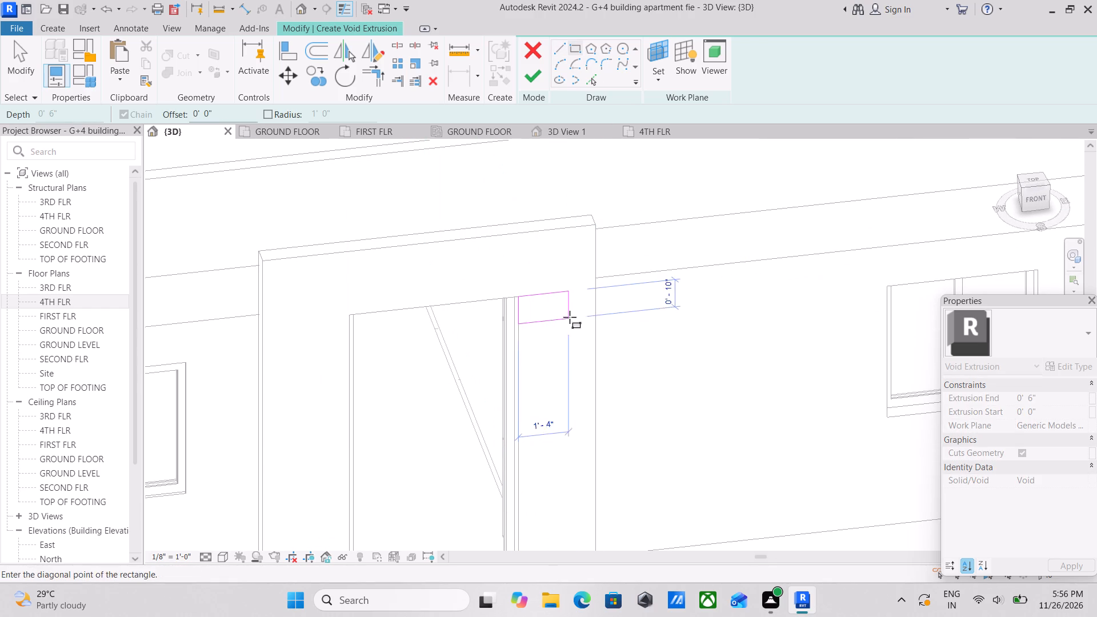
click(595, 305)
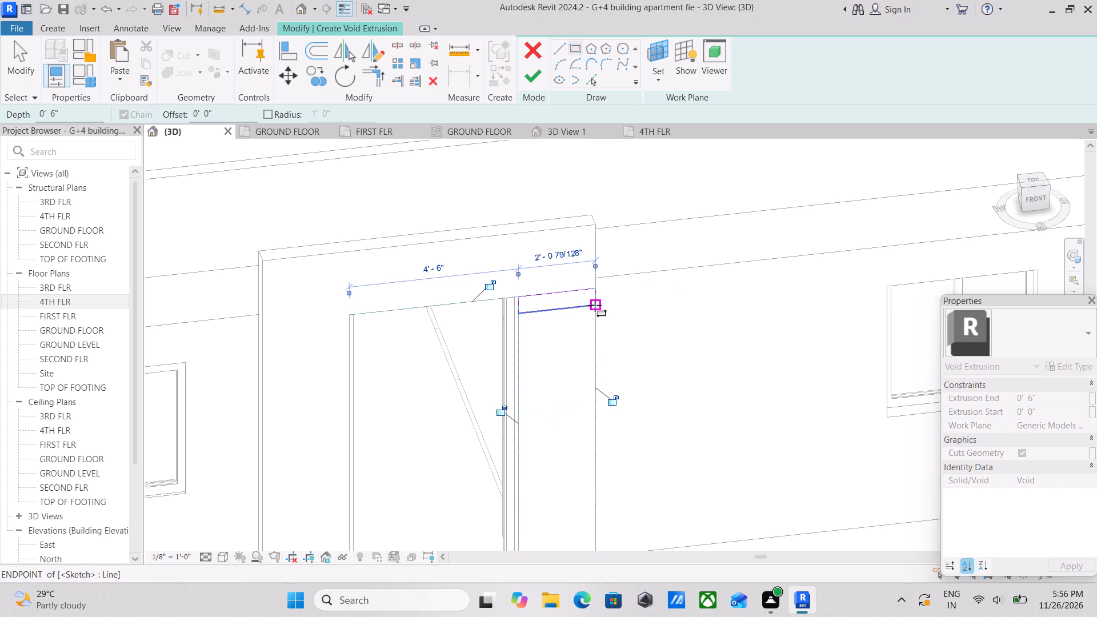
key(Escape)
key(Escape)
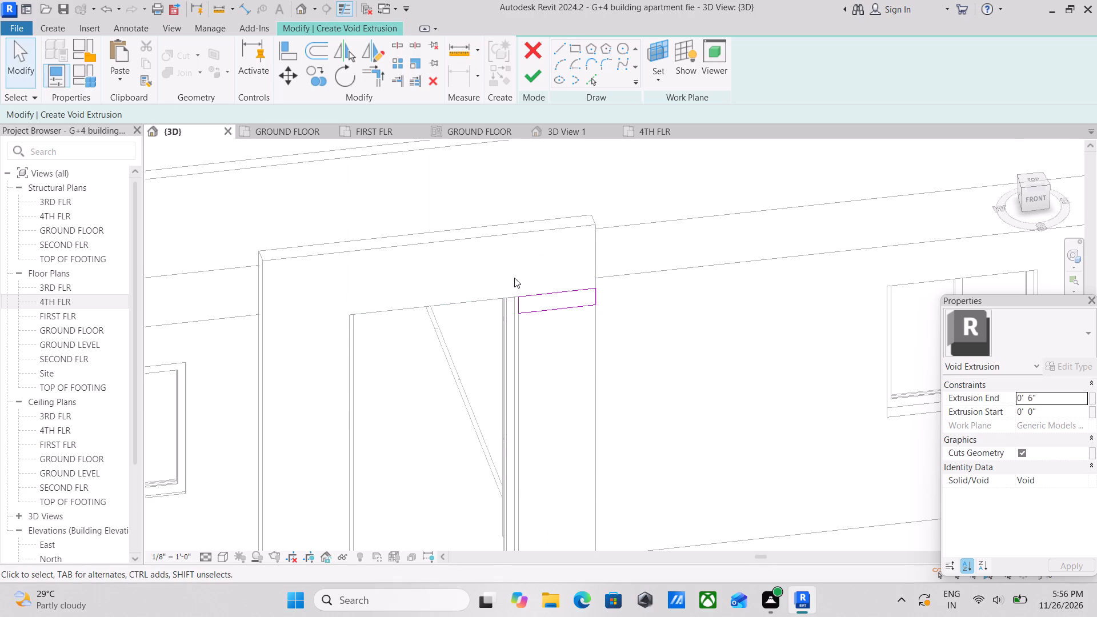
key(Escape)
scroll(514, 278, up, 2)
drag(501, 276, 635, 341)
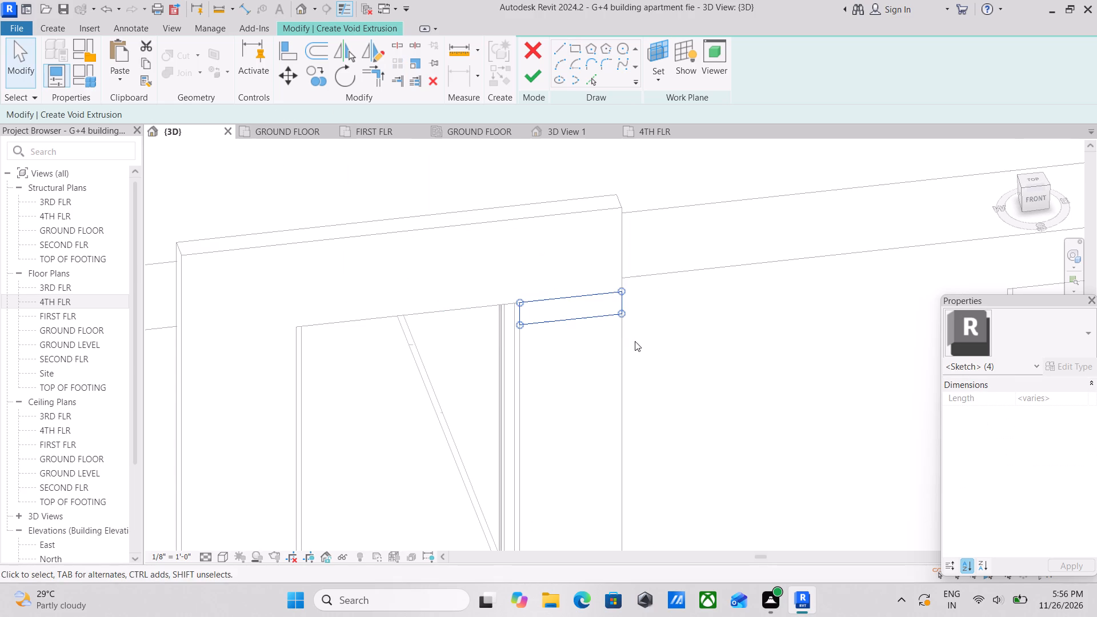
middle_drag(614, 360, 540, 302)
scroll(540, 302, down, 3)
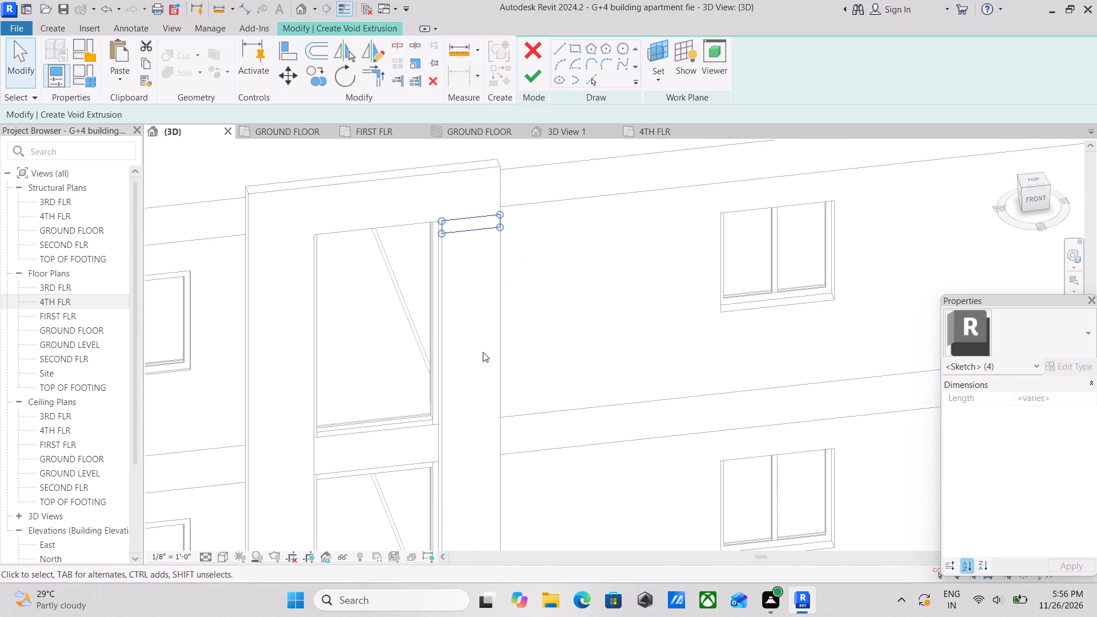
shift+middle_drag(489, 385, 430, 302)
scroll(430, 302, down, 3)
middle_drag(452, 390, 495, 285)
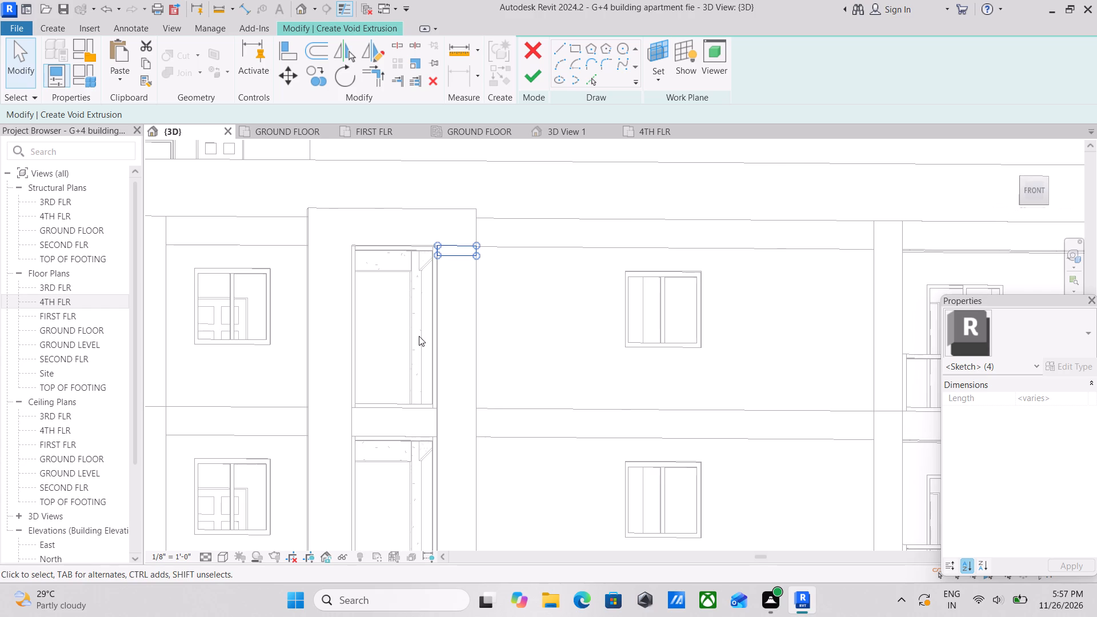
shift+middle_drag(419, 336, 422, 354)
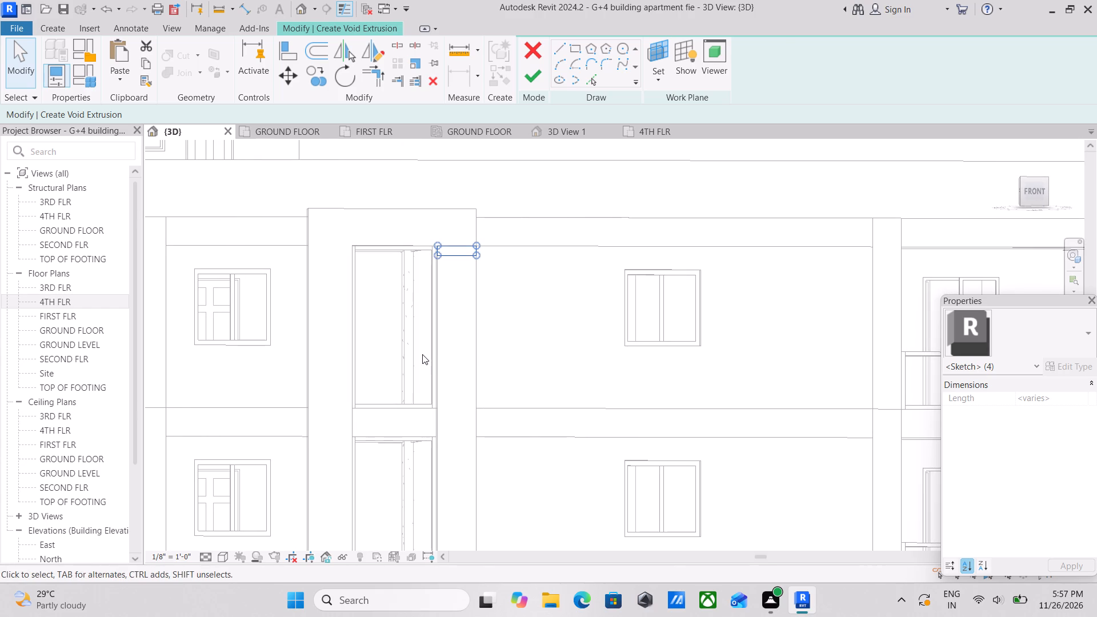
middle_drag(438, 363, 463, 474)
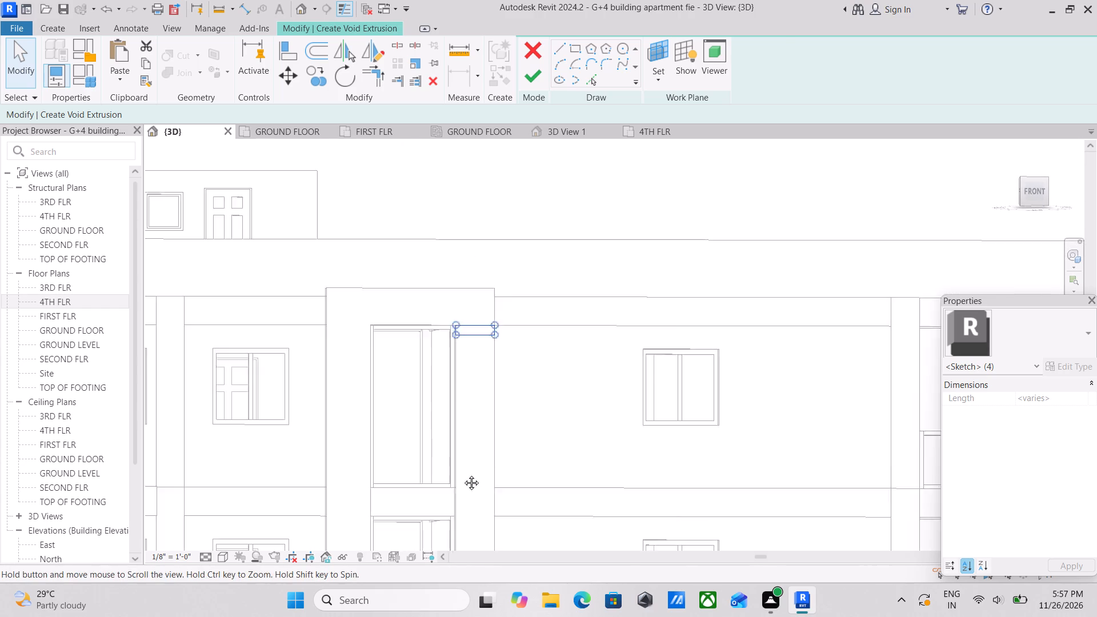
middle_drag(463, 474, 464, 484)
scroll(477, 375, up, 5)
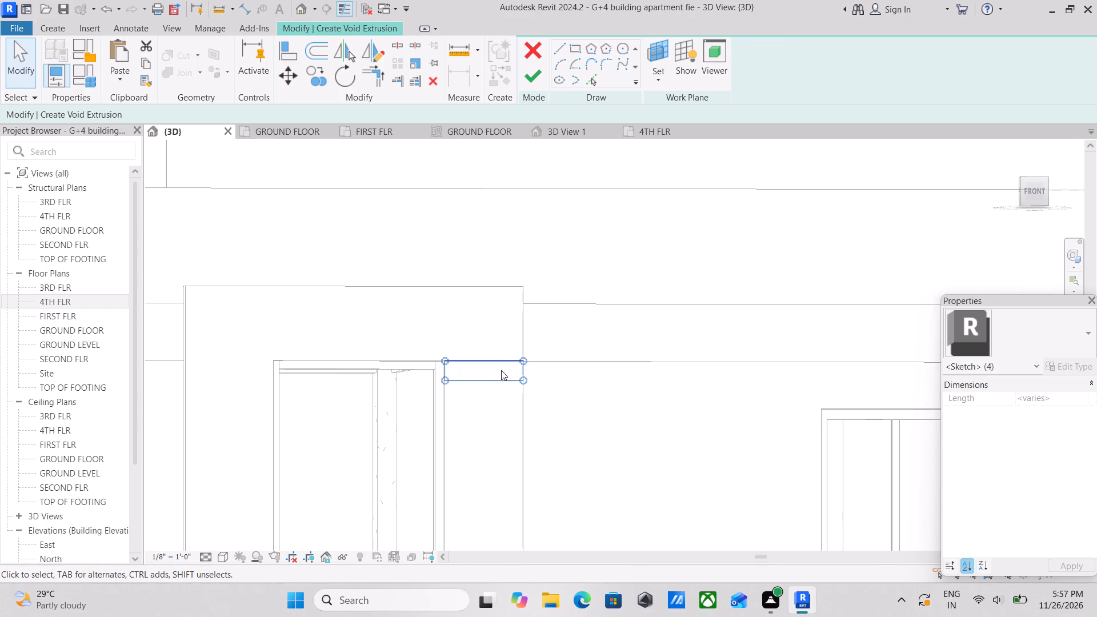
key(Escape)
Nudge the rectangle's upper line down so that the void profile becomes a narrow horizontal strip.
click(483, 362)
scroll(483, 386, up, 1)
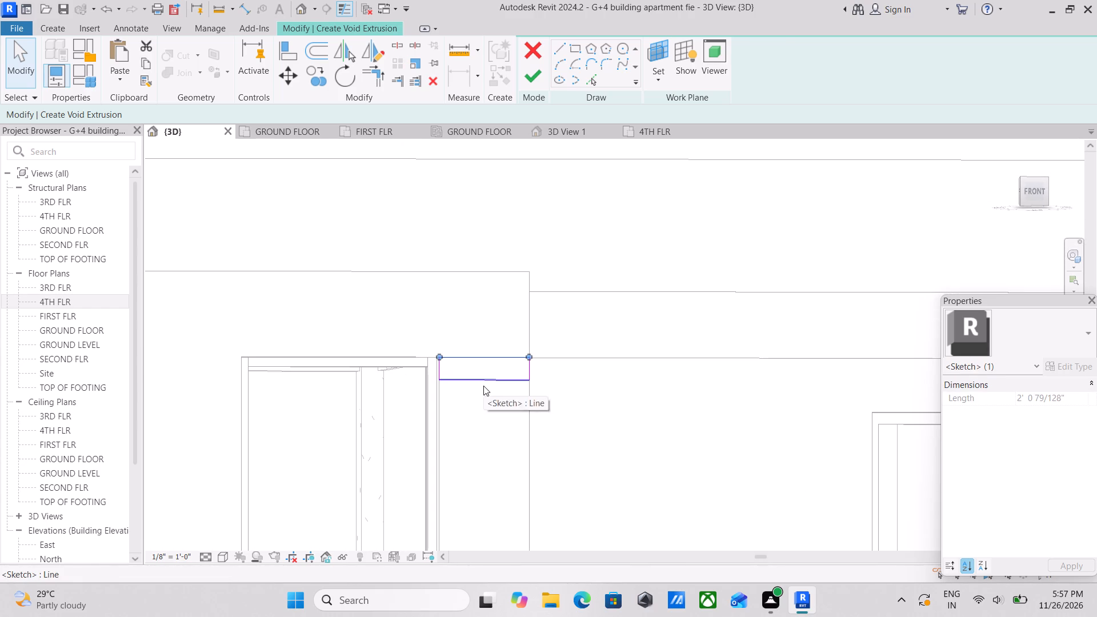
key(Down)
key(Down)
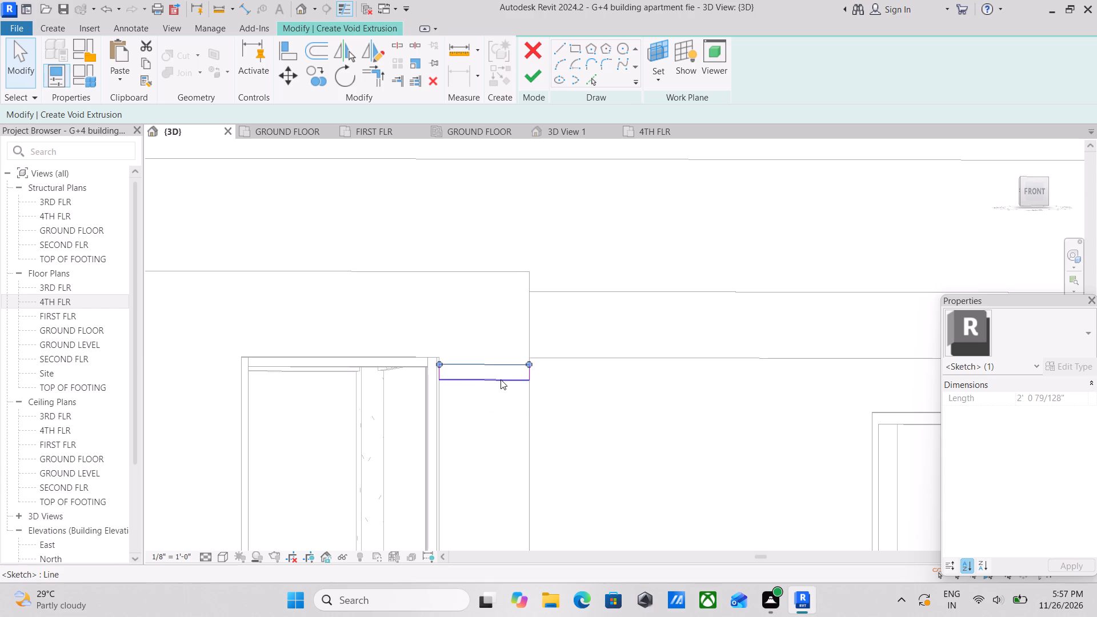
key(Down)
key(Down)
key(Down)
scroll(498, 374, up, 8)
key(Up)
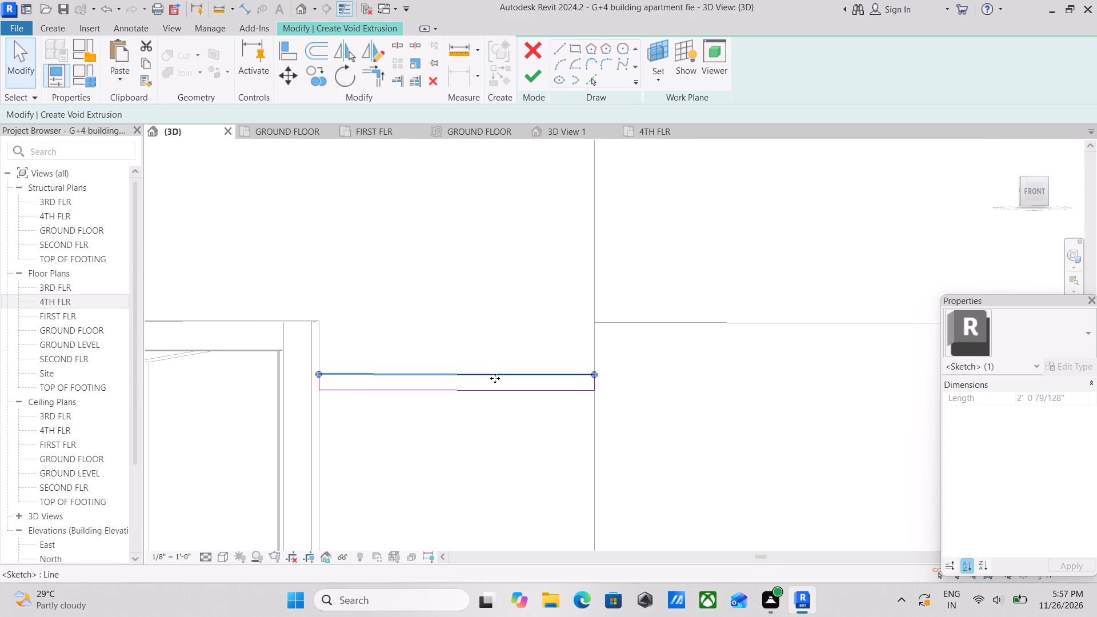
key(Up)
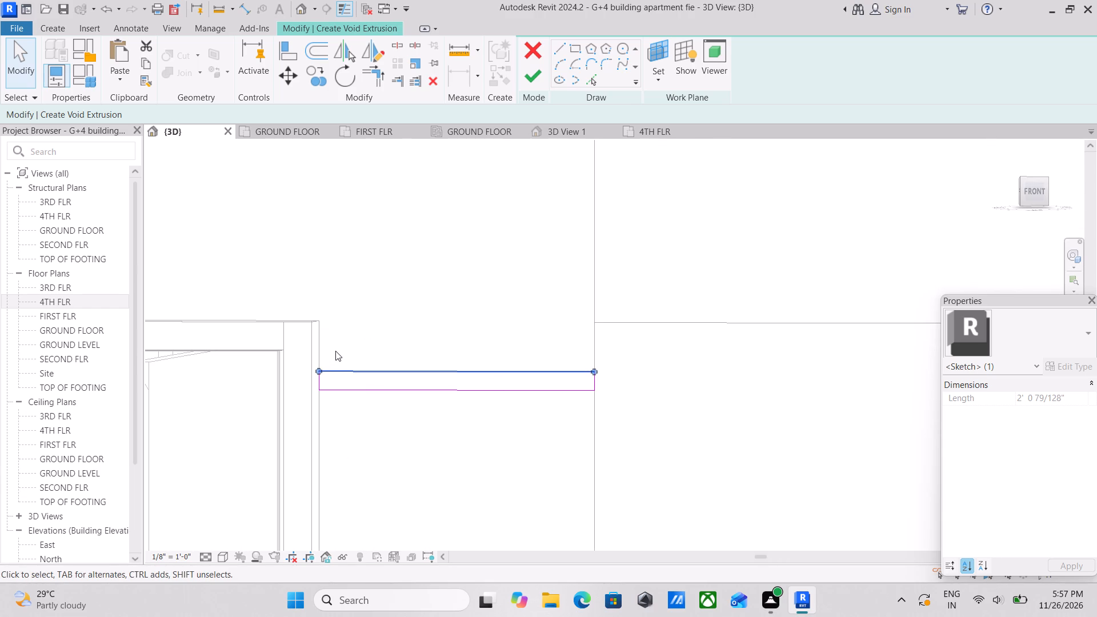
key(Escape)
Select all four lines of the strip and copy them about 7" straight down, with multiple copies enabled.
middle_drag(403, 403, 423, 432)
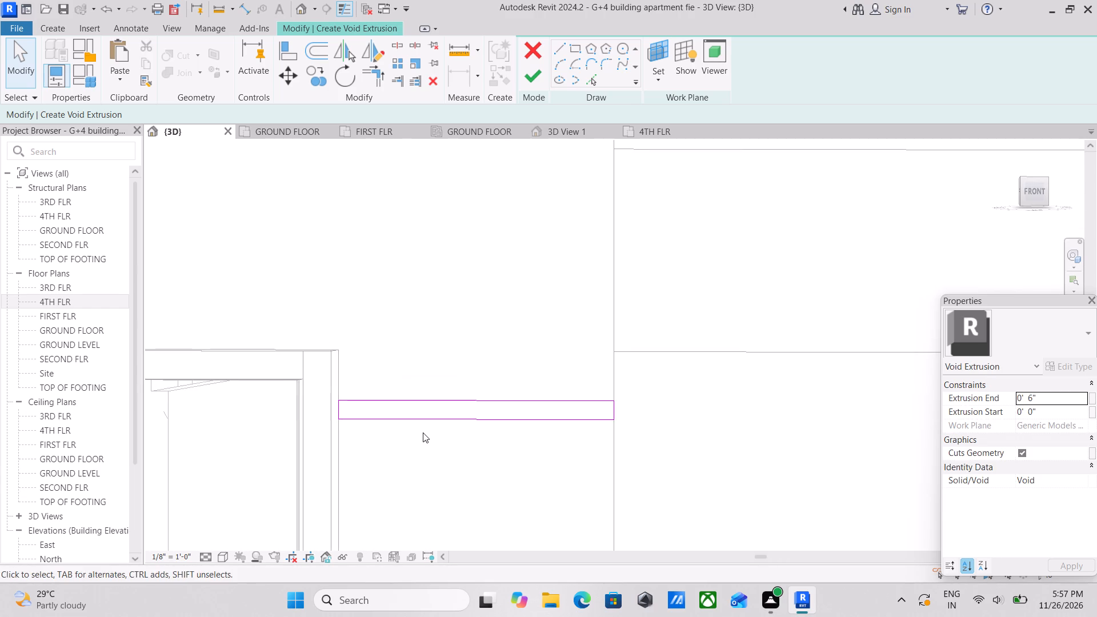
middle_drag(423, 432, 444, 472)
ctrl+middle_drag(444, 472, 473, 514)
ctrl+scroll(470, 506, down, 1)
middle_drag(509, 484, 479, 362)
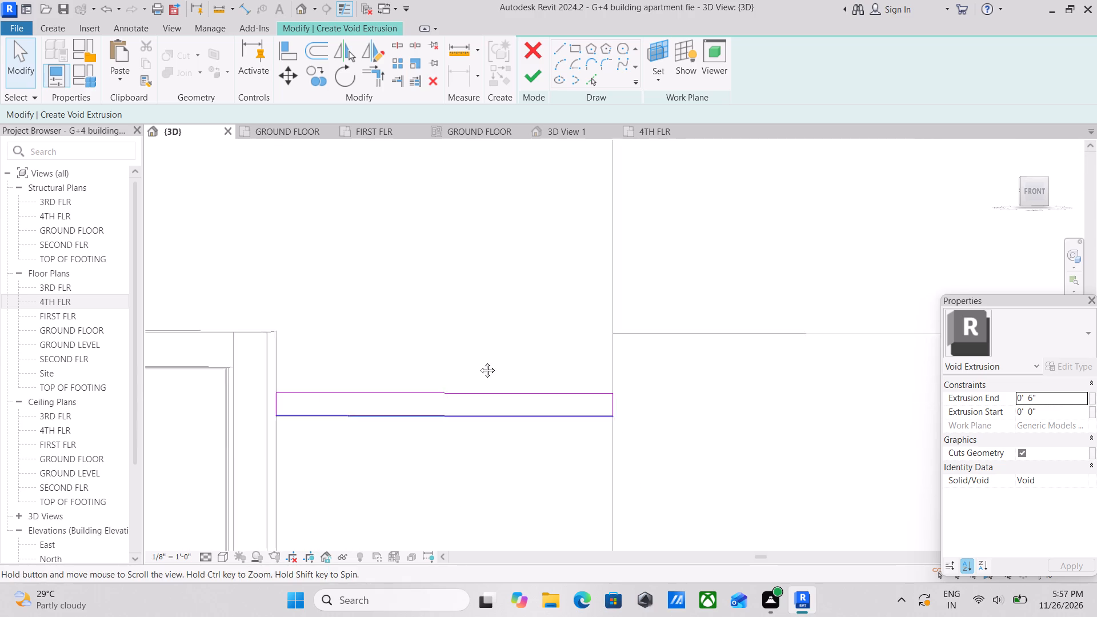
middle_drag(479, 362, 479, 270)
ctrl+middle_drag(443, 382, 498, 489)
scroll(485, 422, down, 11)
shift+middle_drag(478, 414, 505, 482)
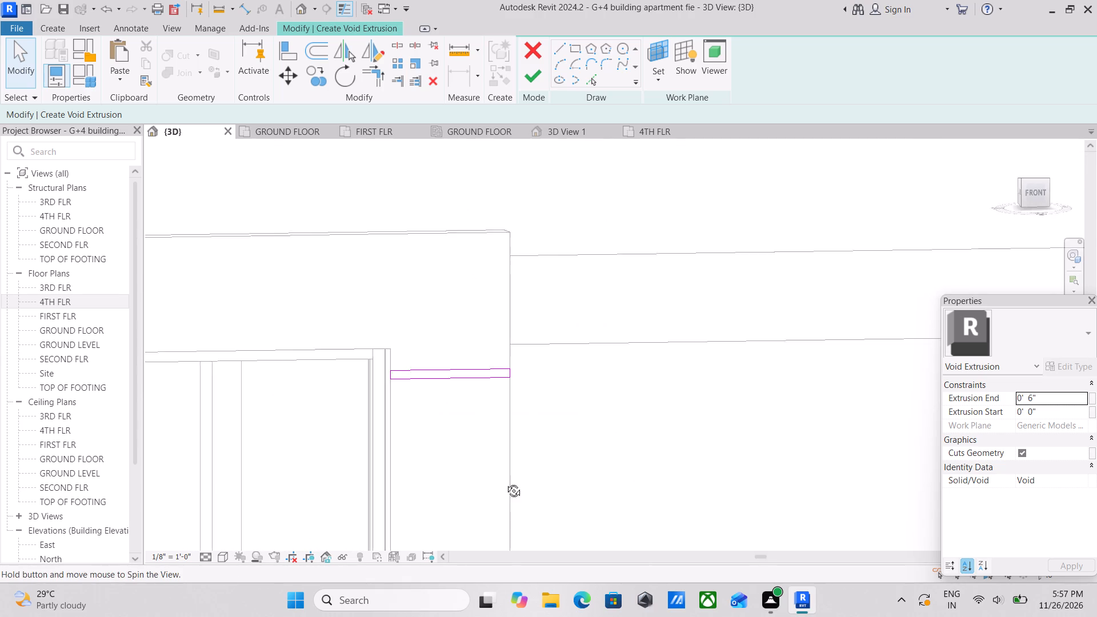
shift+middle_drag(505, 482, 516, 510)
scroll(441, 384, up, 7)
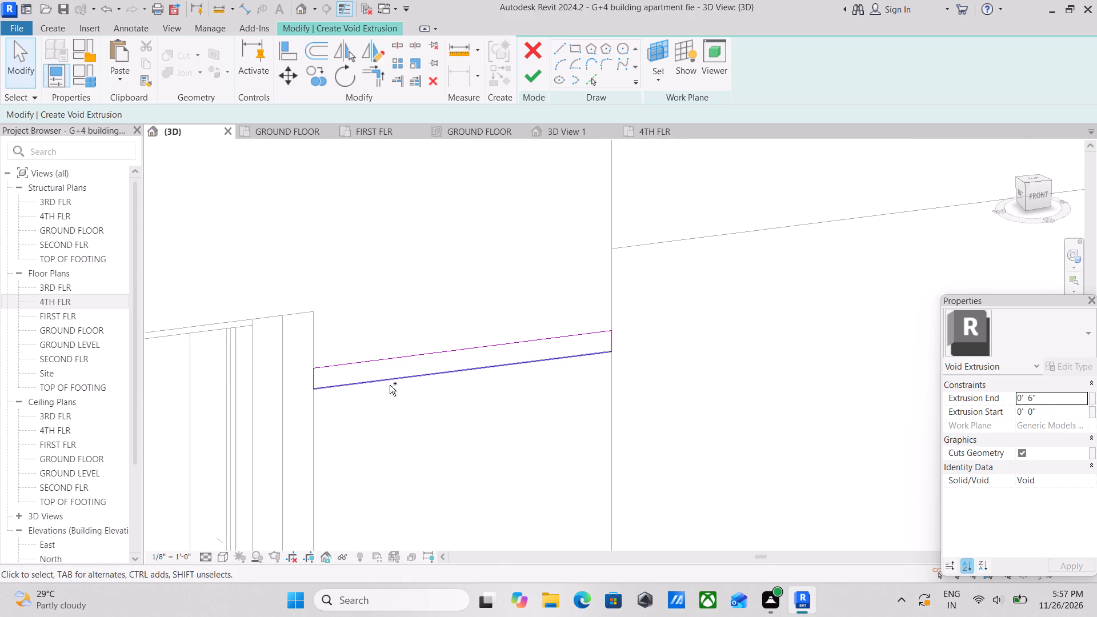
ctrl+click(378, 383)
ctrl+click(400, 356)
scroll(336, 361, up, 1)
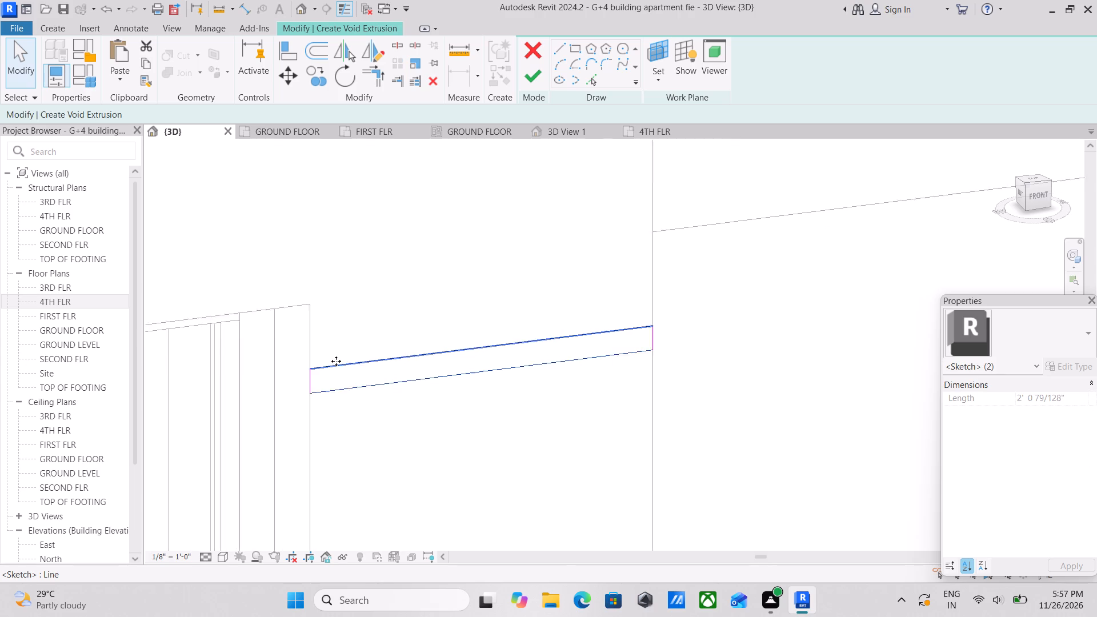
scroll(336, 361, up, 5)
ctrl+click(305, 387)
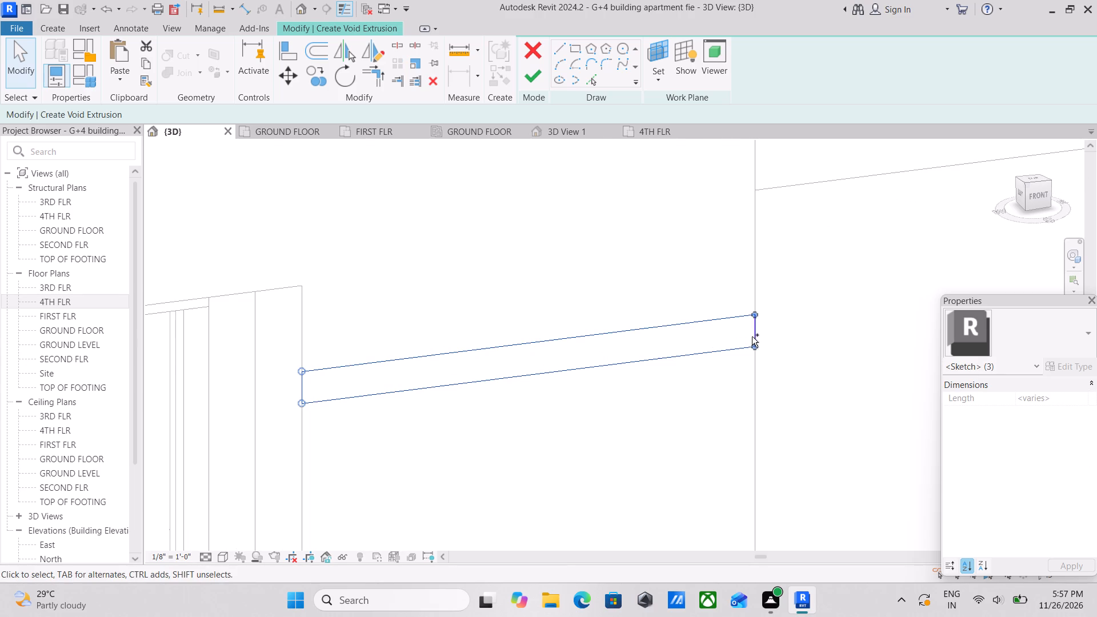
ctrl+click(754, 335)
scroll(754, 335, down, 3)
middle_drag(651, 438, 613, 406)
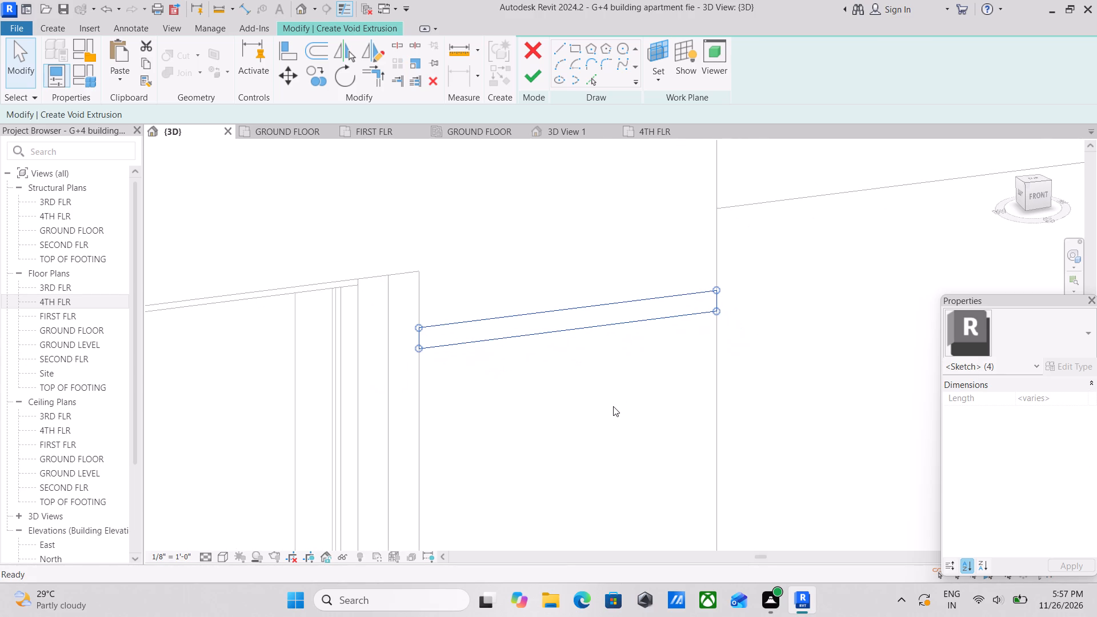
text(co)
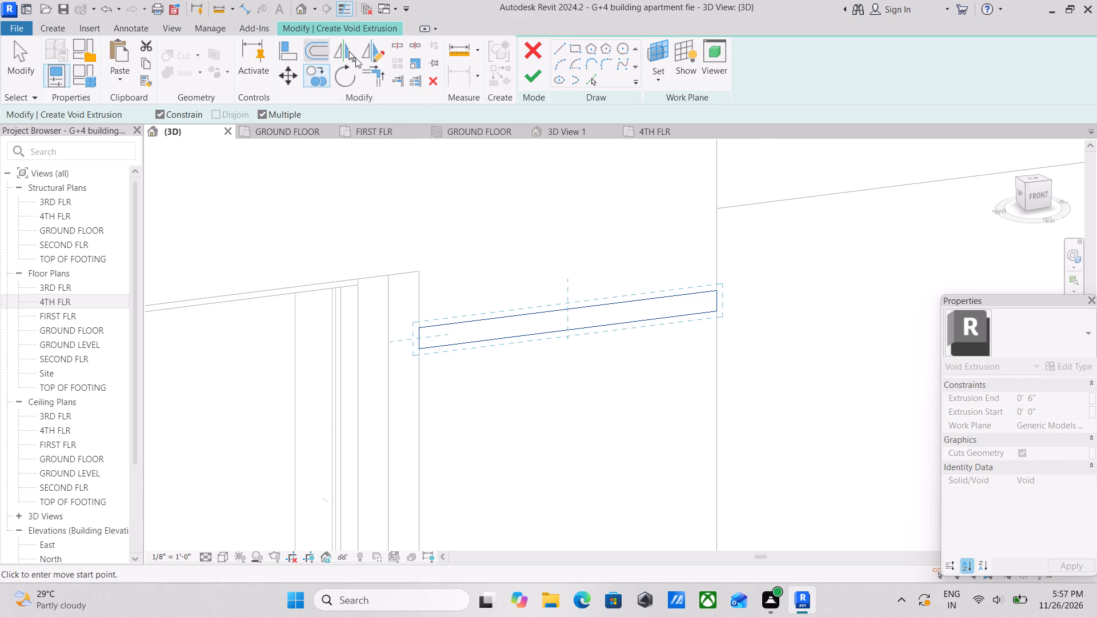
click(571, 328)
middle_drag(566, 404, 540, 309)
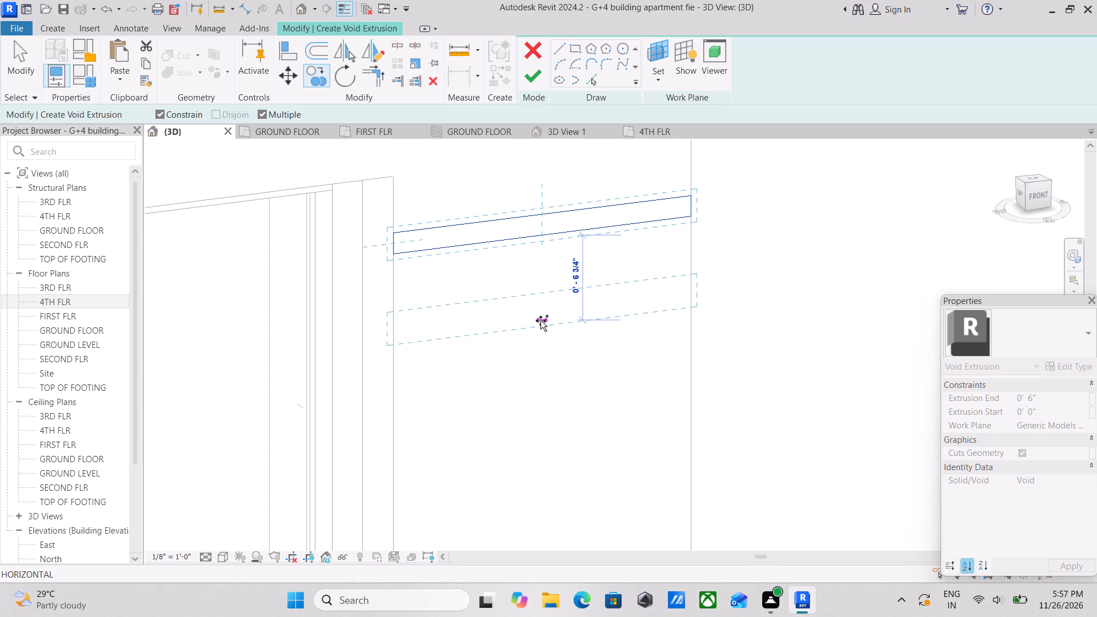
click(541, 323)
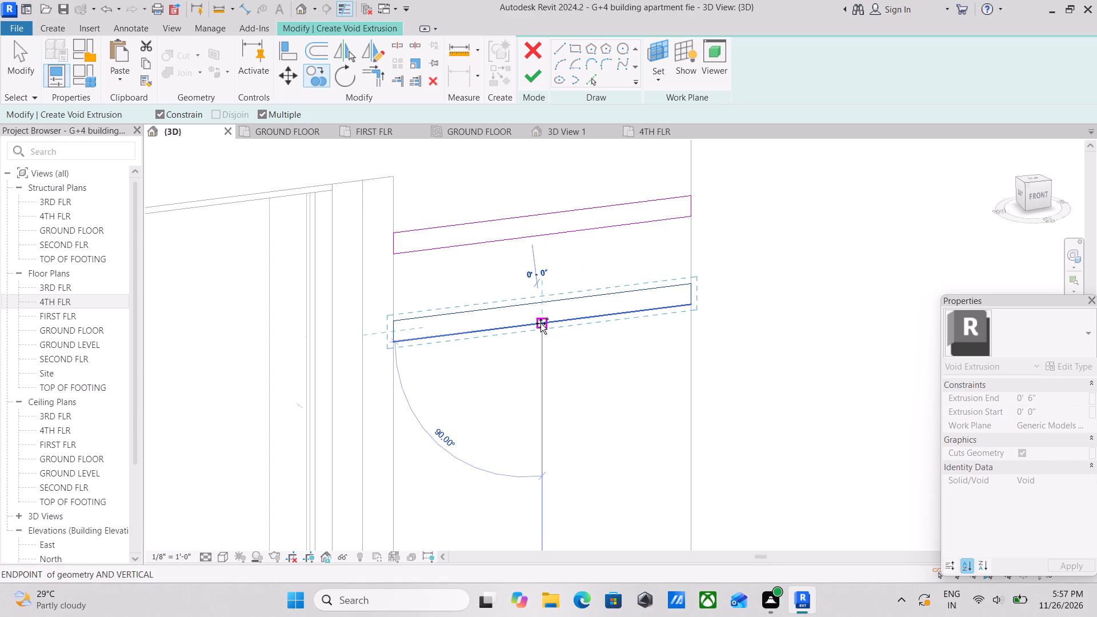
Continue the multiple copy with three more groove strips down the frame beside the top opening, each about 7" below the last.
middle_drag(547, 392, 526, 297)
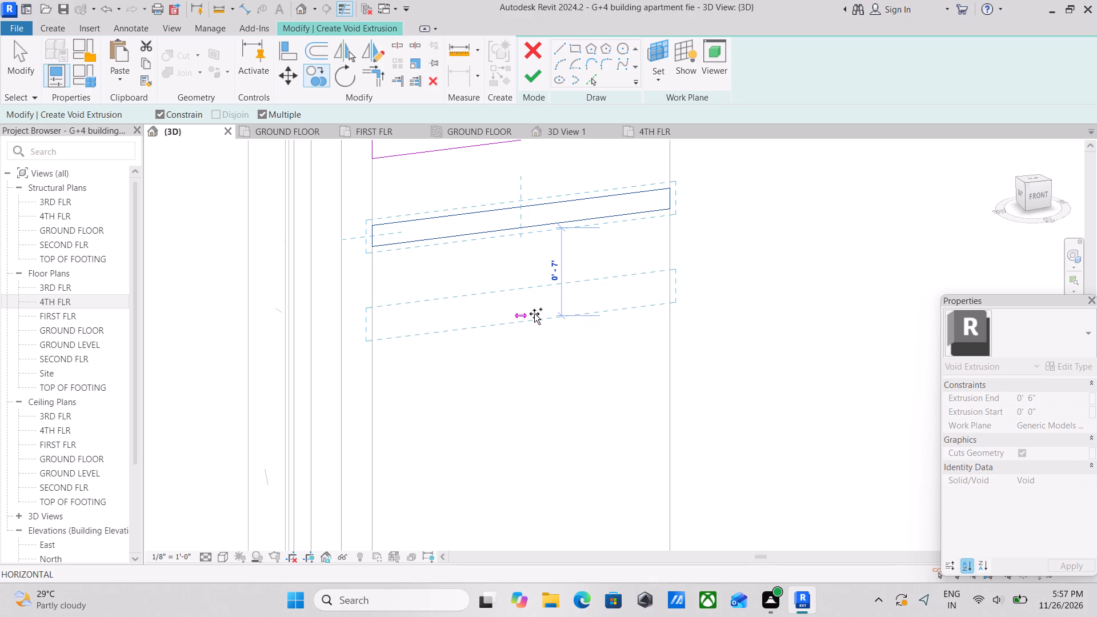
click(534, 314)
middle_drag(534, 364, 522, 297)
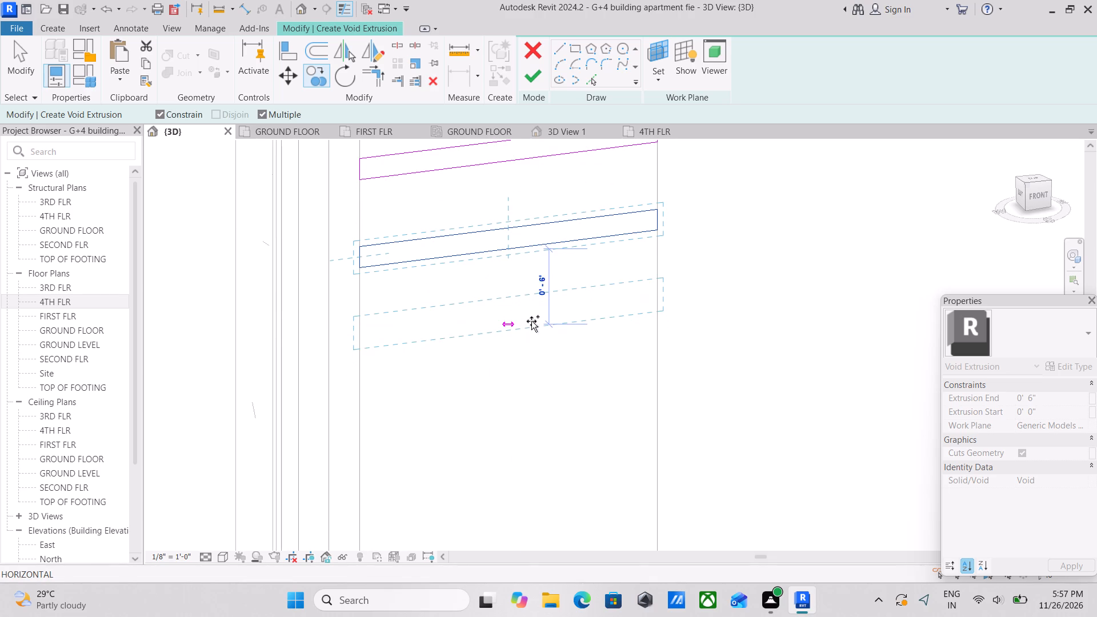
scroll(533, 332, up, 1)
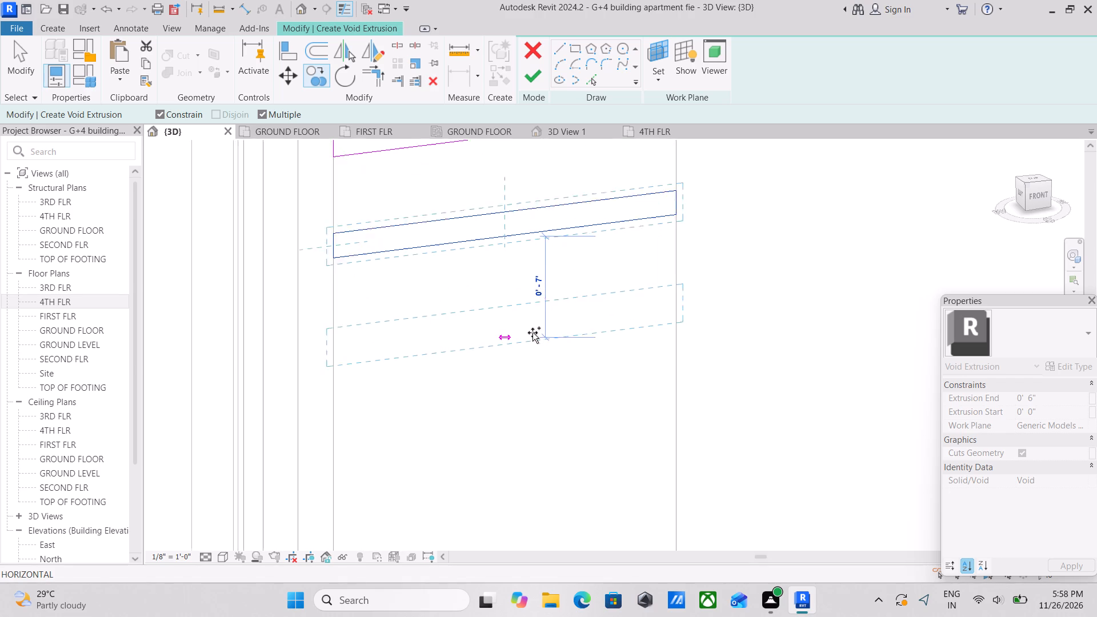
scroll(533, 332, up, 1)
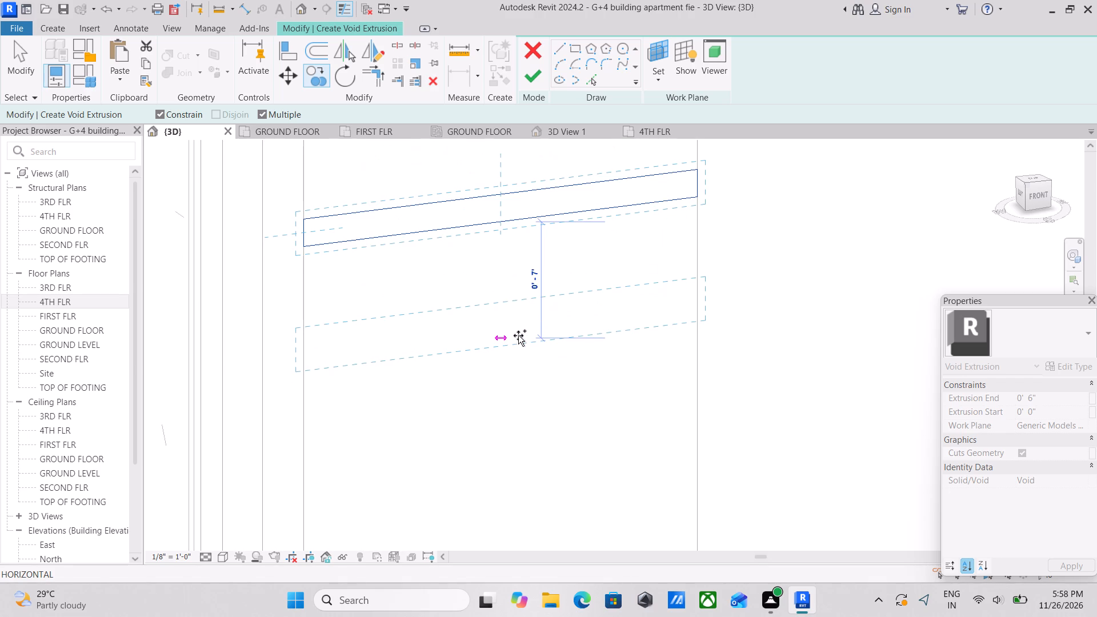
click(518, 335)
scroll(518, 335, down, 8)
middle_drag(518, 335, 501, 290)
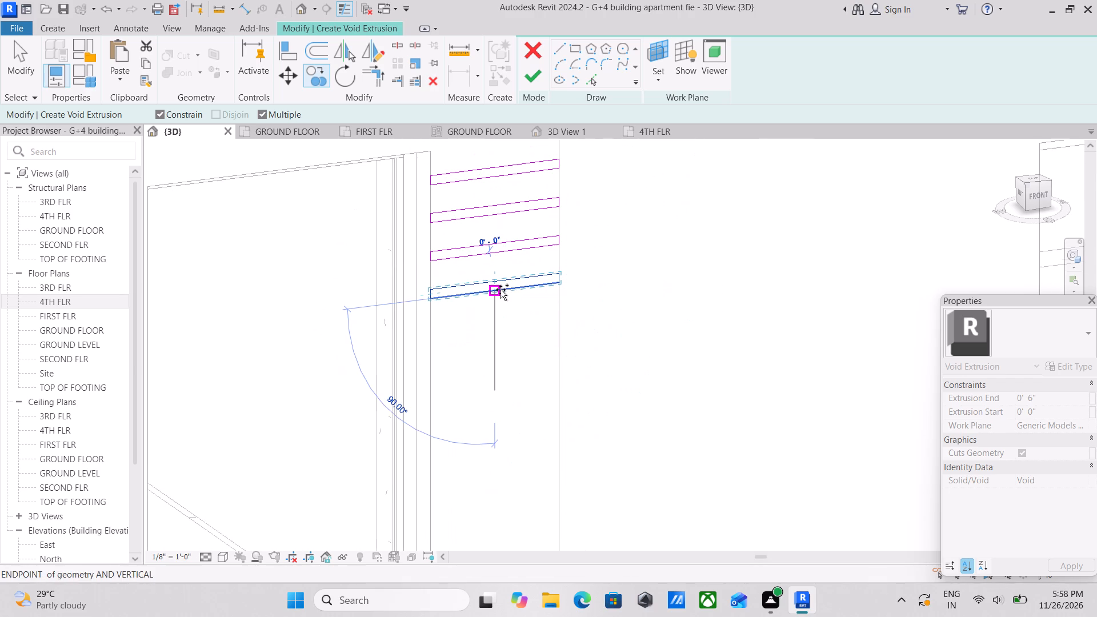
scroll(503, 328, up, 3)
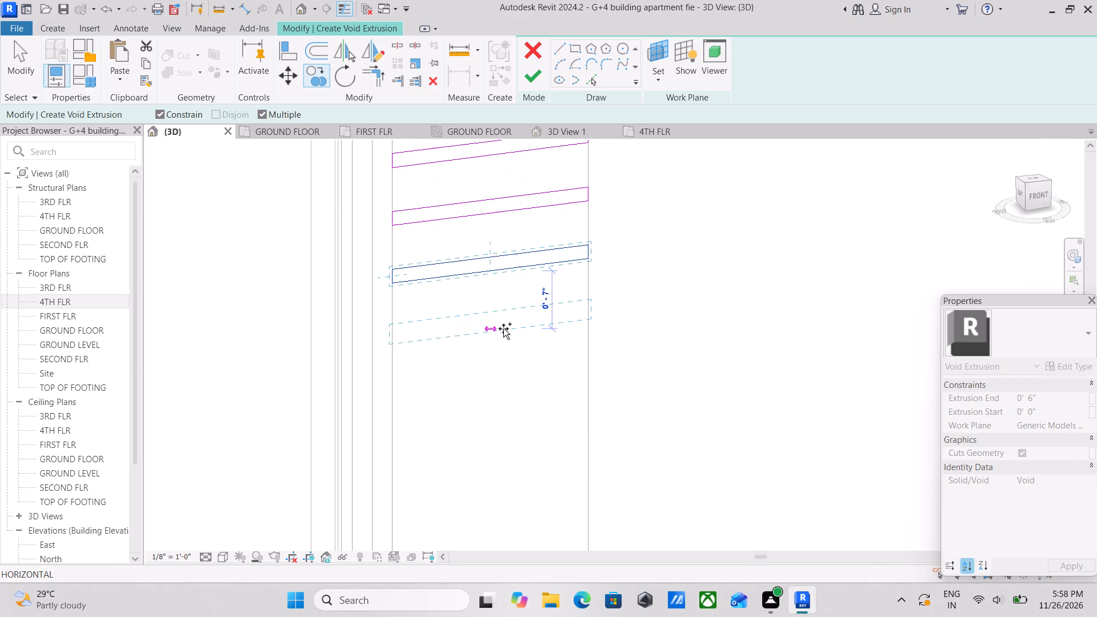
click(503, 328)
Place four more strip copies straight down the frame at about 7" spacing, continuing beside the top opening.
scroll(503, 336, down, 1)
middle_drag(503, 337, 458, 264)
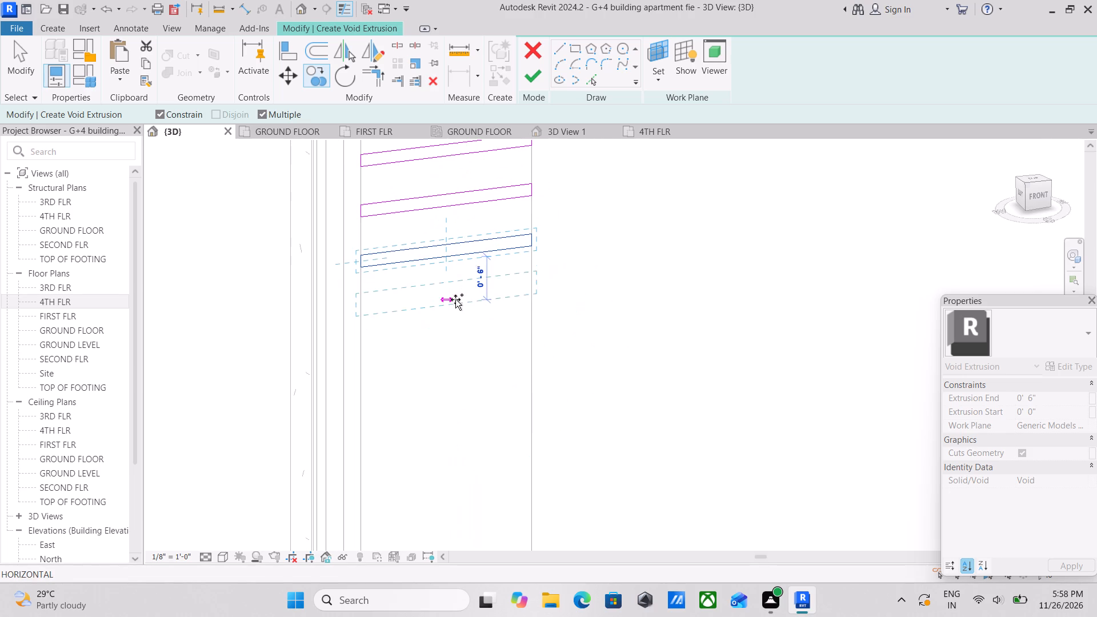
click(454, 307)
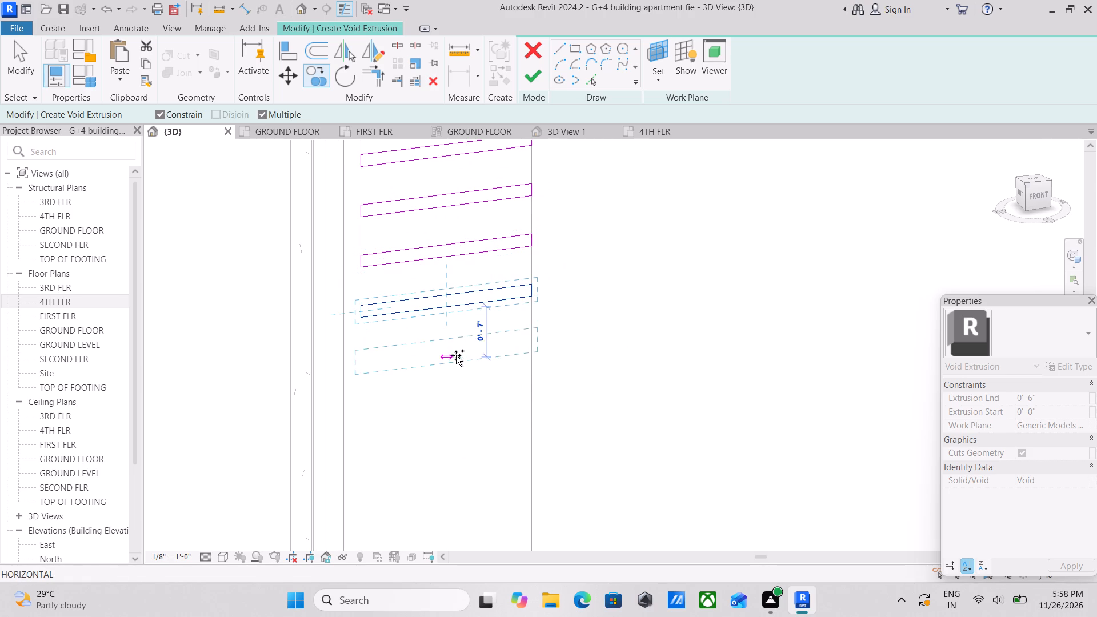
click(455, 357)
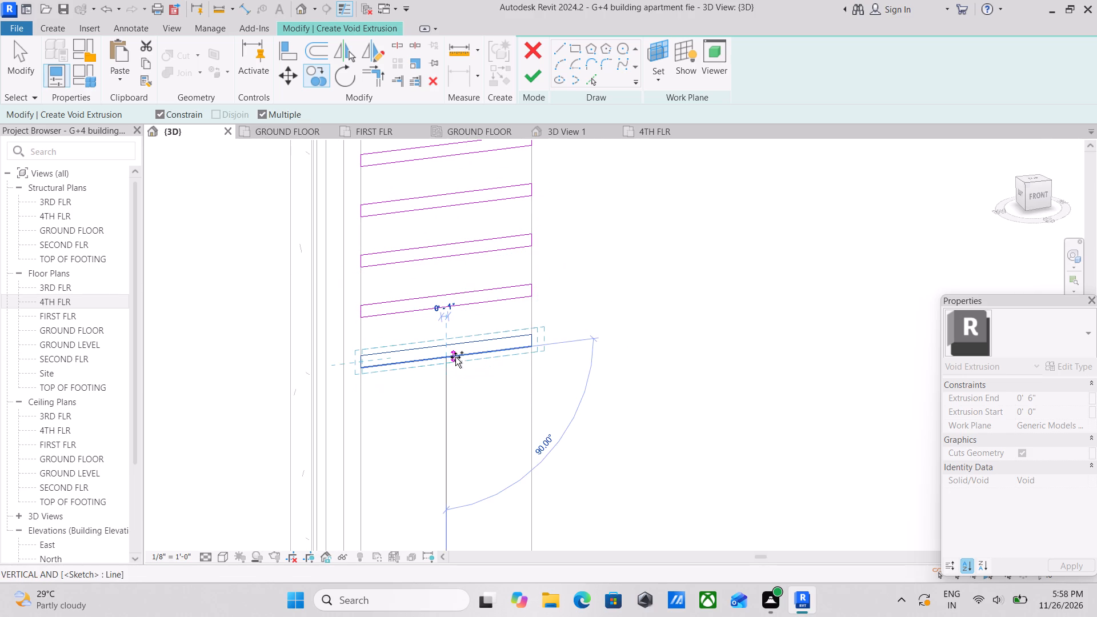
middle_drag(455, 357, 448, 231)
click(451, 282)
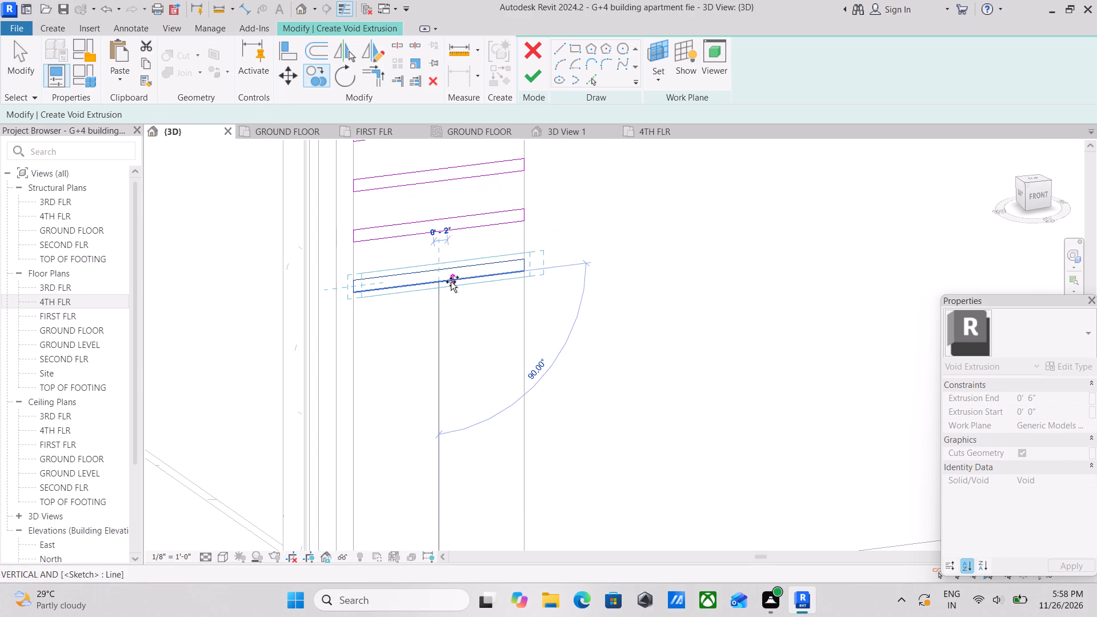
click(451, 330)
Place five more strip copies at about 7" spacing, carrying the row down to the bottom of the top opening.
scroll(451, 330, down, 2)
middle_drag(451, 330, 441, 245)
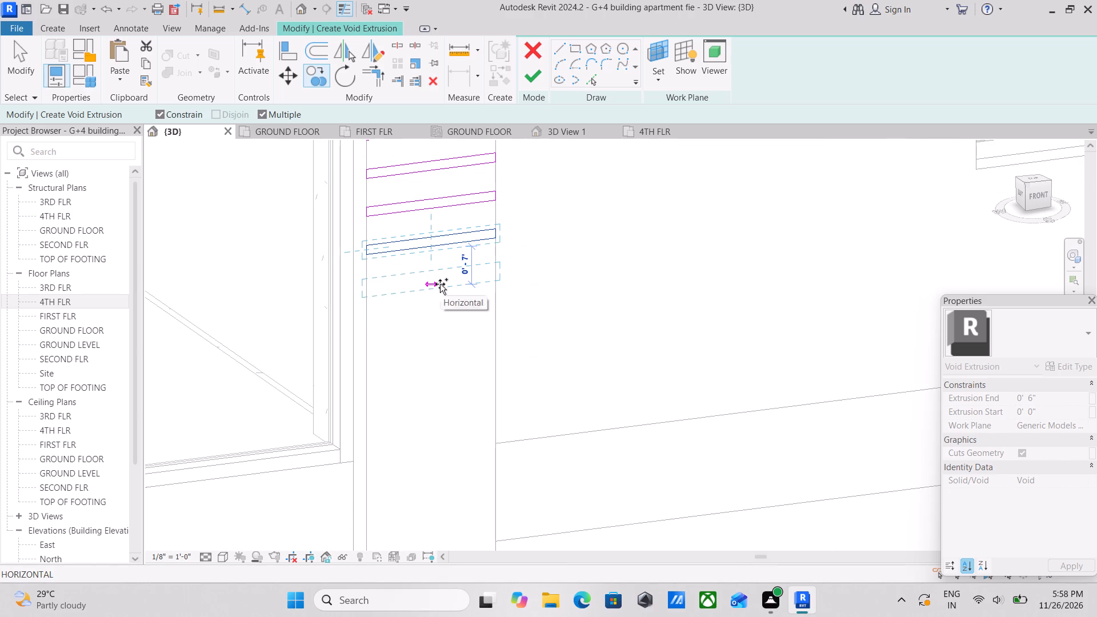
click(440, 281)
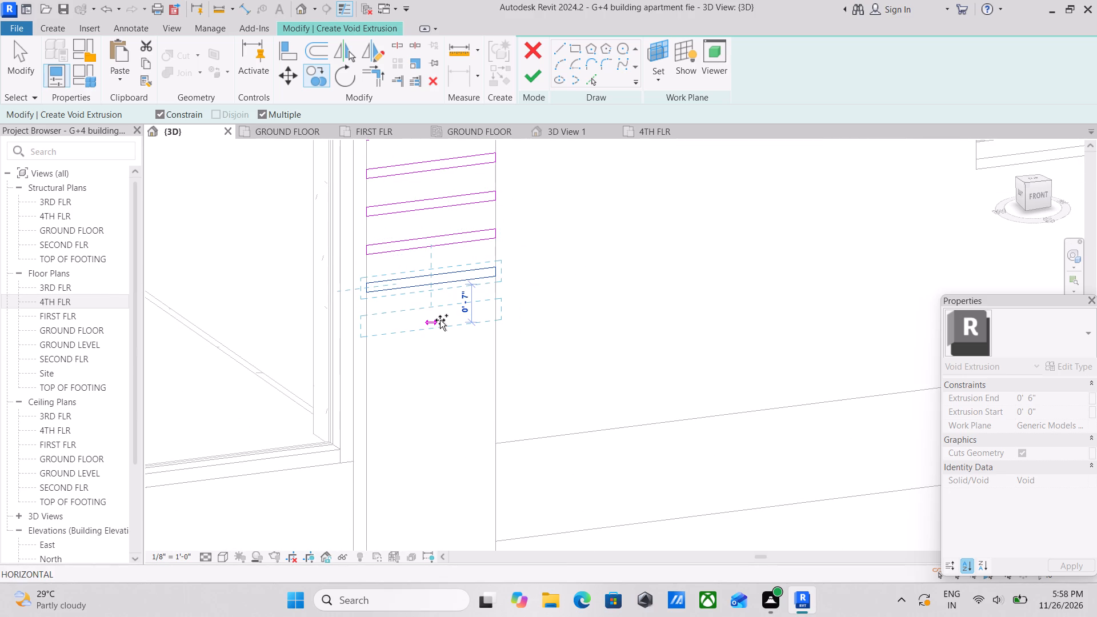
click(440, 323)
scroll(440, 323, down, 2)
middle_drag(440, 323, 438, 233)
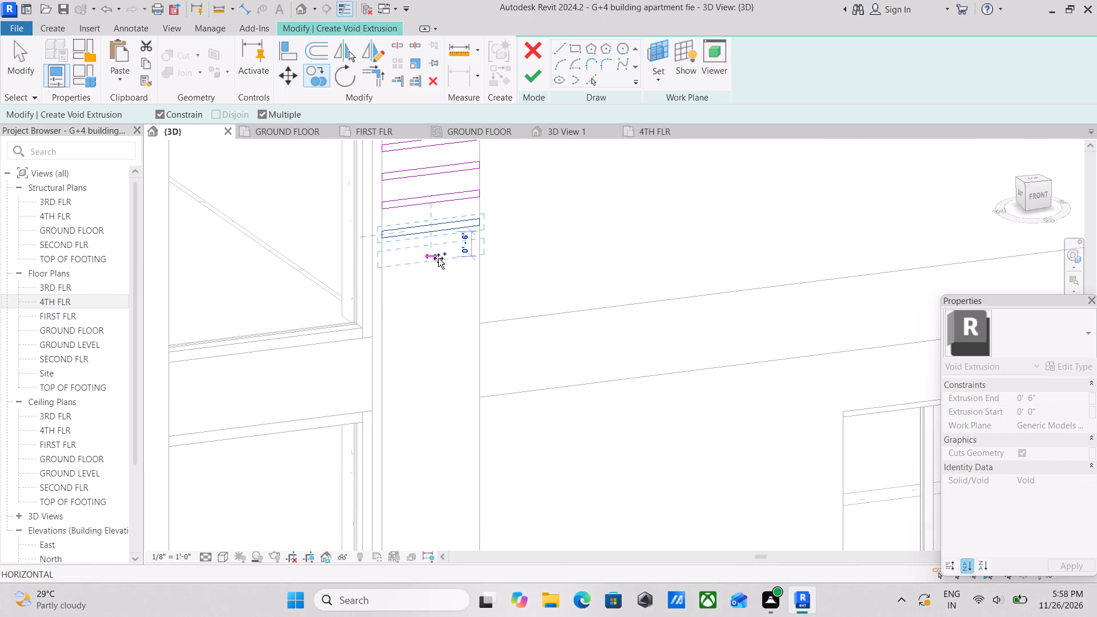
click(439, 258)
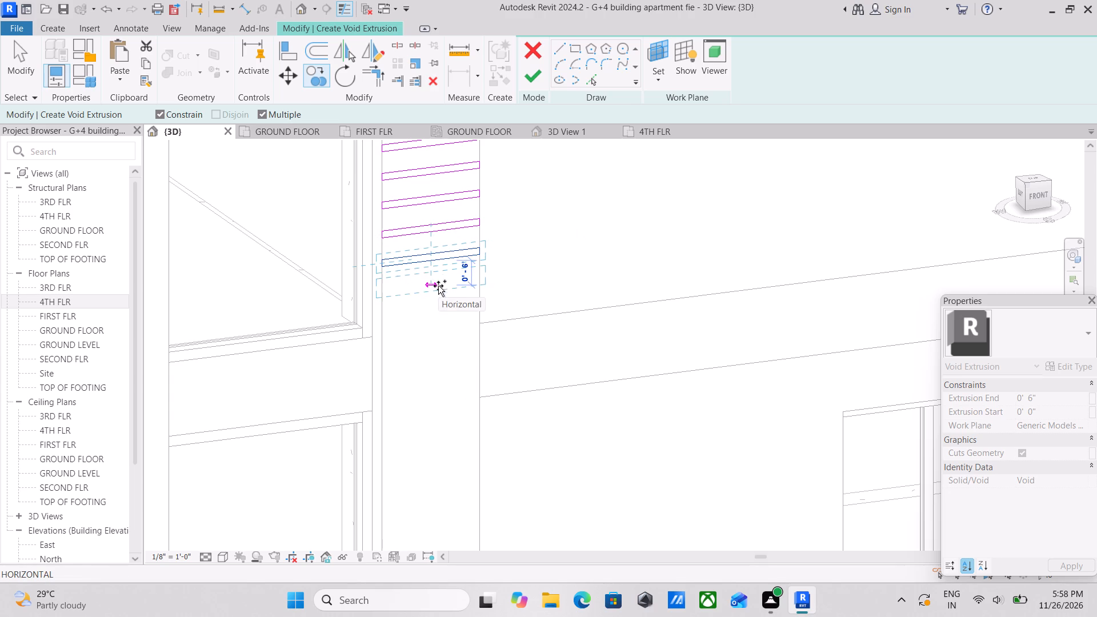
click(439, 286)
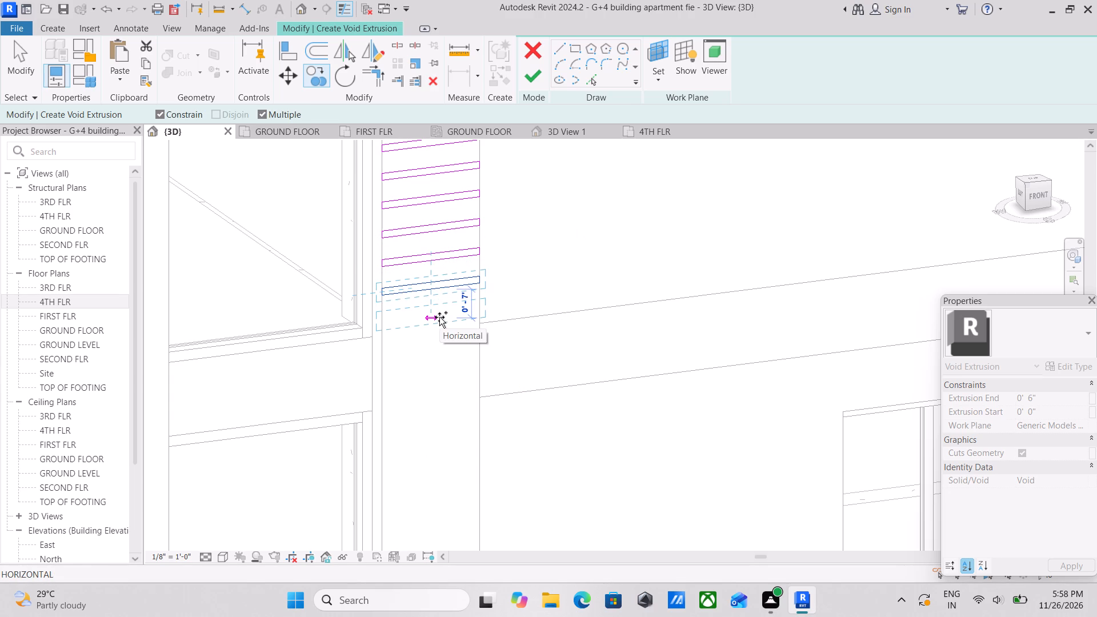
click(439, 317)
Place four more strip copies at about 7" spacing past the floor band to the head of the opening below.
scroll(439, 317, down, 1)
middle_drag(439, 317, 429, 228)
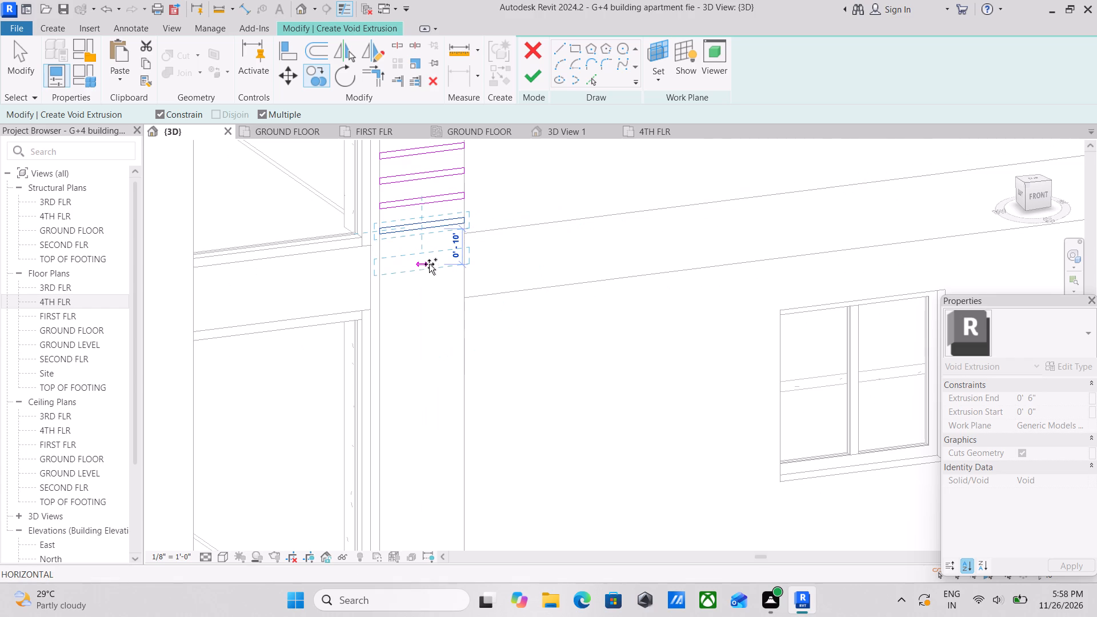
scroll(430, 248, up, 5)
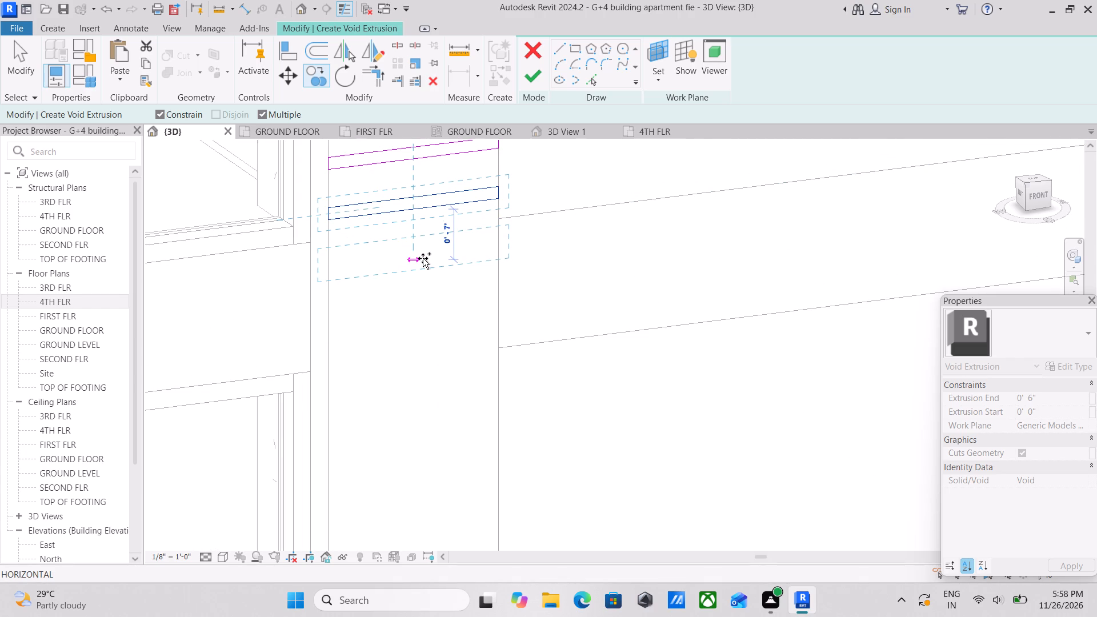
click(423, 258)
scroll(423, 258, down, 2)
middle_drag(423, 258, 406, 186)
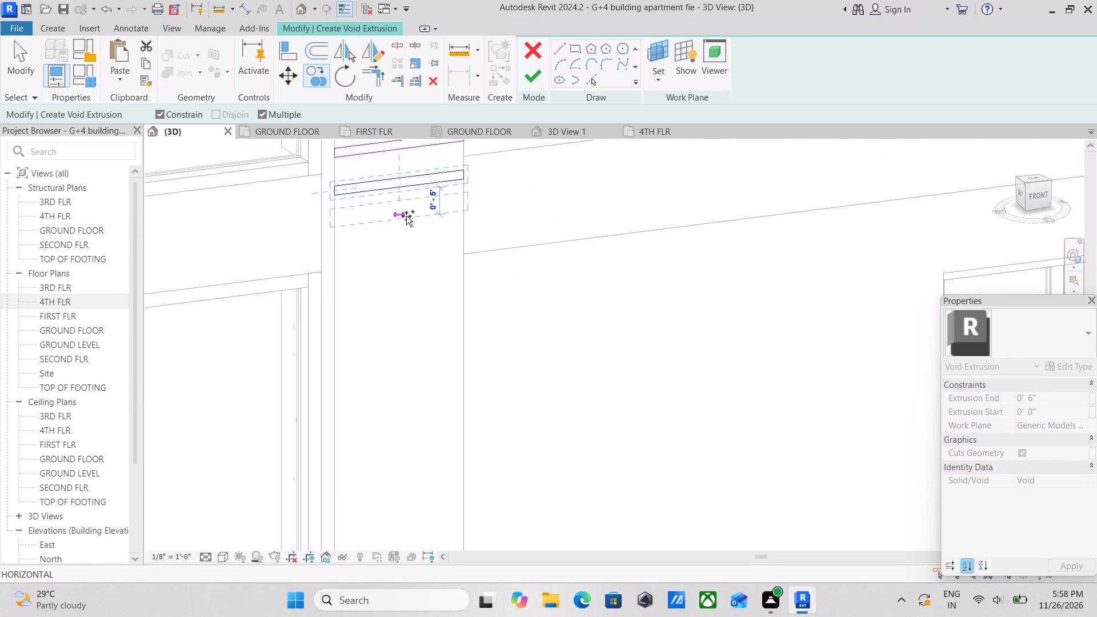
click(406, 225)
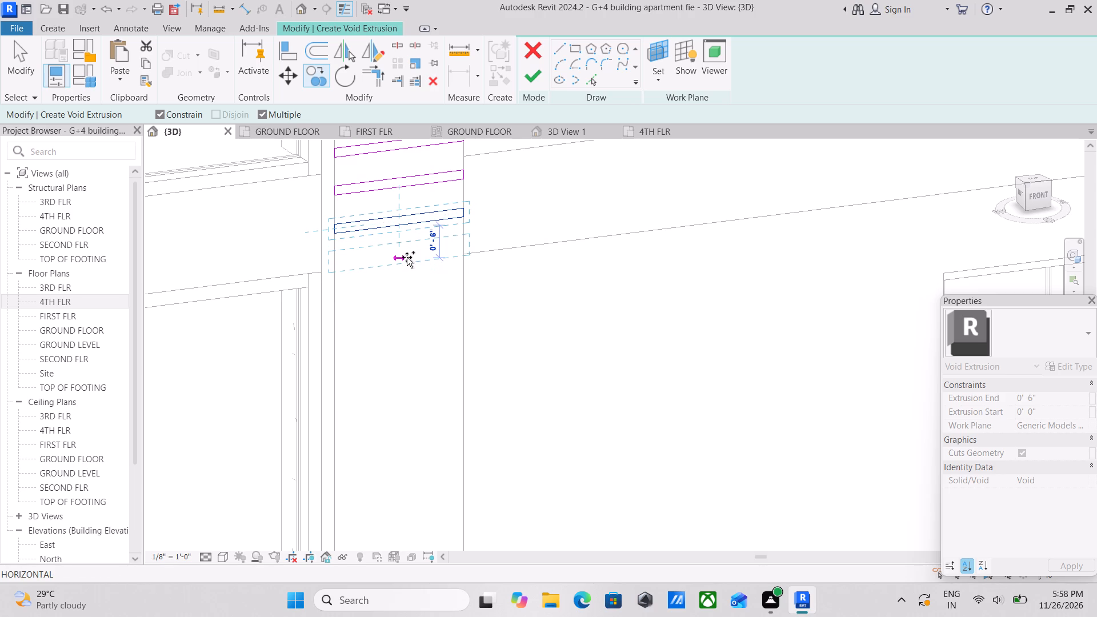
click(407, 260)
middle_drag(407, 260, 401, 192)
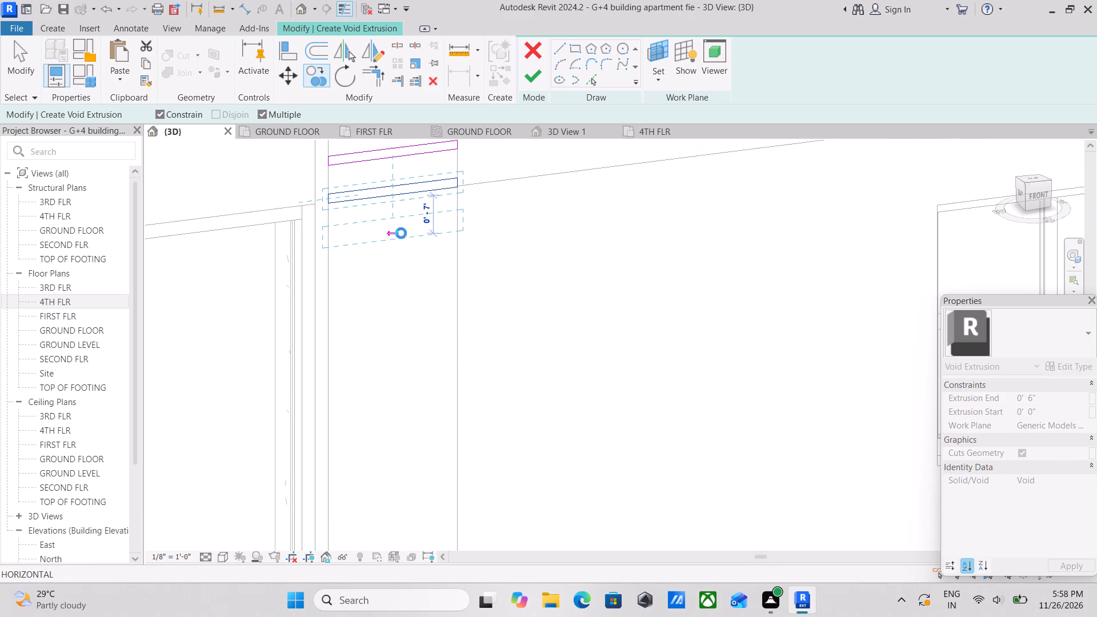
click(401, 233)
Place four more strip copies at about 7" spacing down the frame beside the second opening from the top.
scroll(401, 233, down, 1)
middle_drag(401, 233, 392, 167)
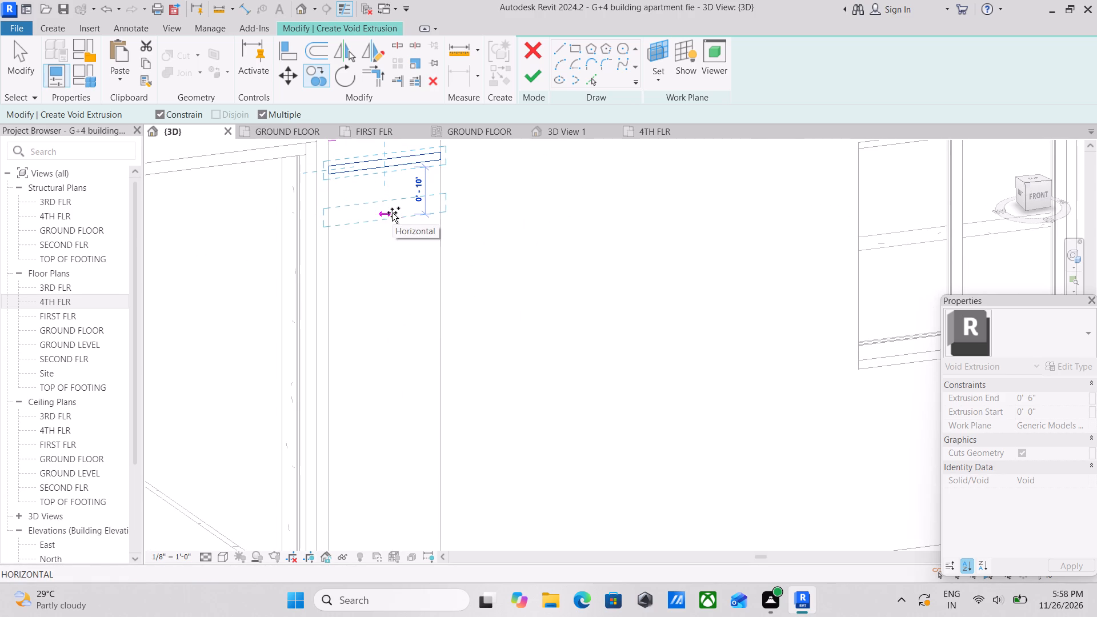
scroll(392, 208, up, 3)
middle_drag(391, 199, 401, 286)
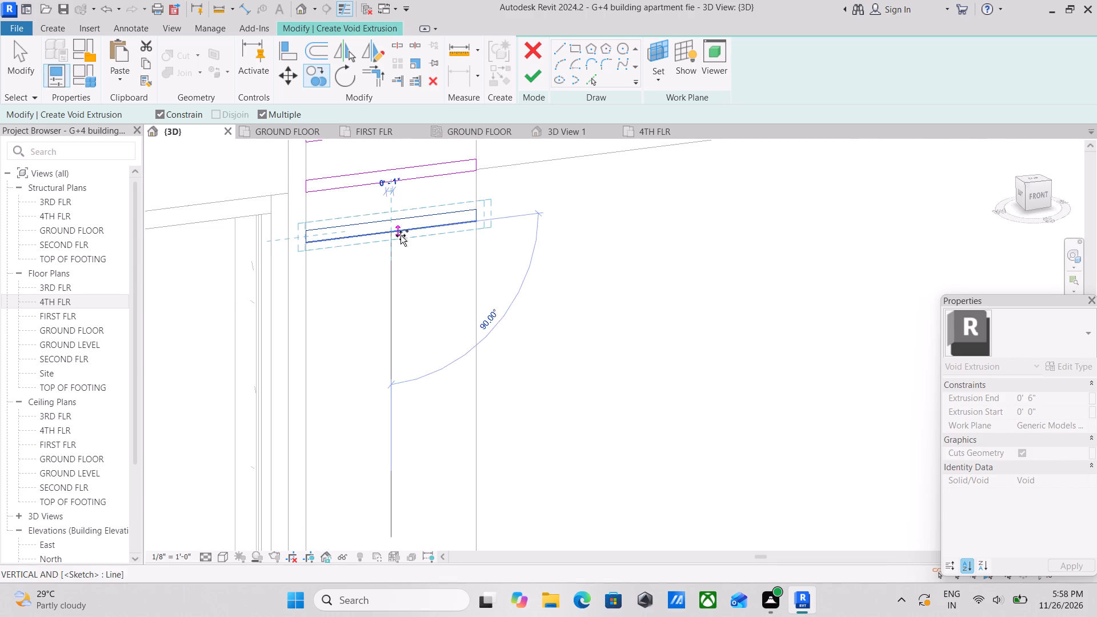
click(402, 281)
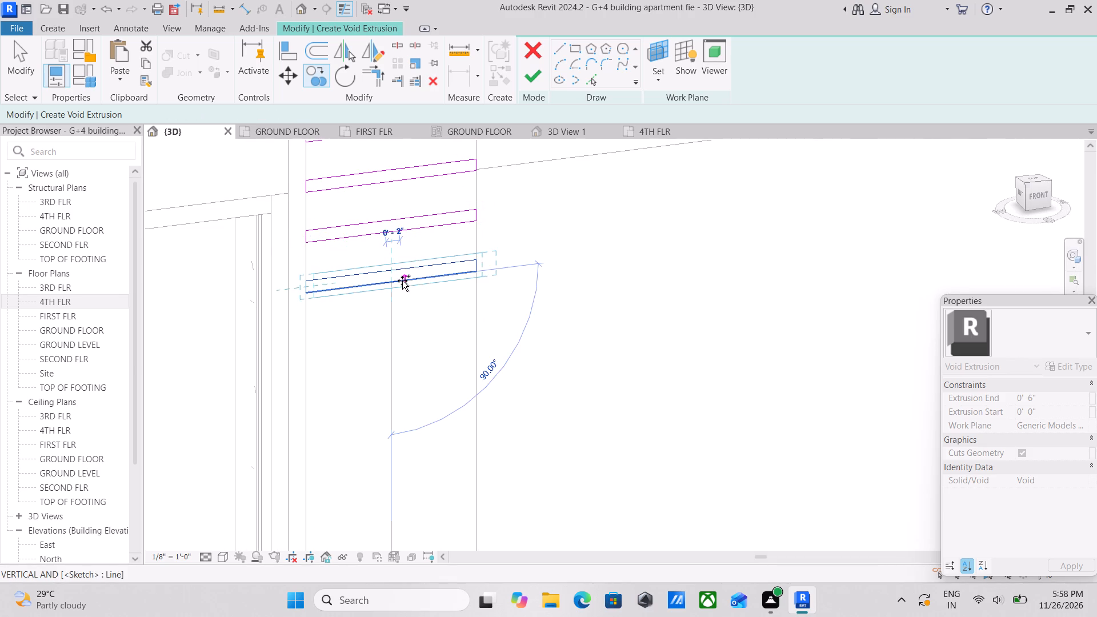
scroll(402, 281, down, 1)
middle_drag(402, 281, 386, 184)
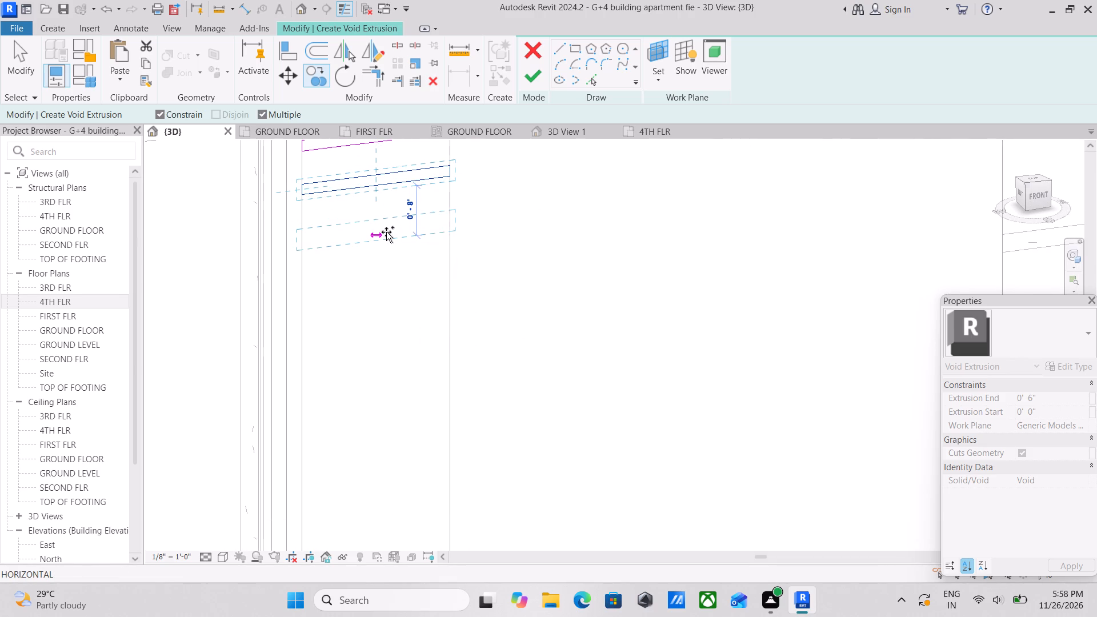
click(386, 226)
scroll(386, 226, down, 1)
middle_drag(386, 226, 381, 171)
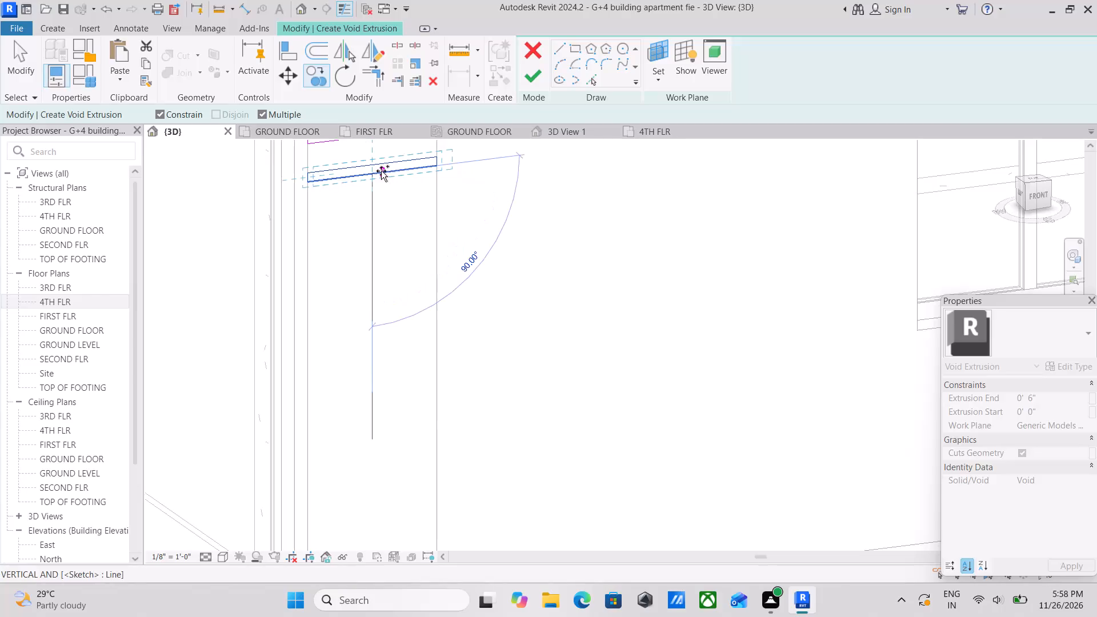
click(379, 209)
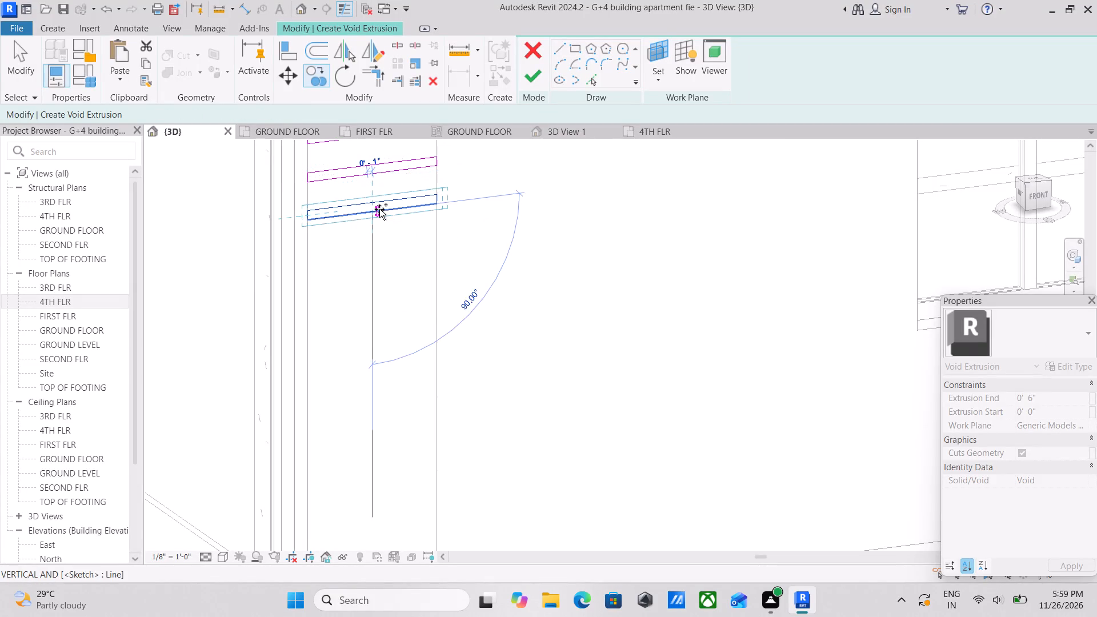
scroll(379, 209, down, 2)
middle_drag(379, 209, 379, 170)
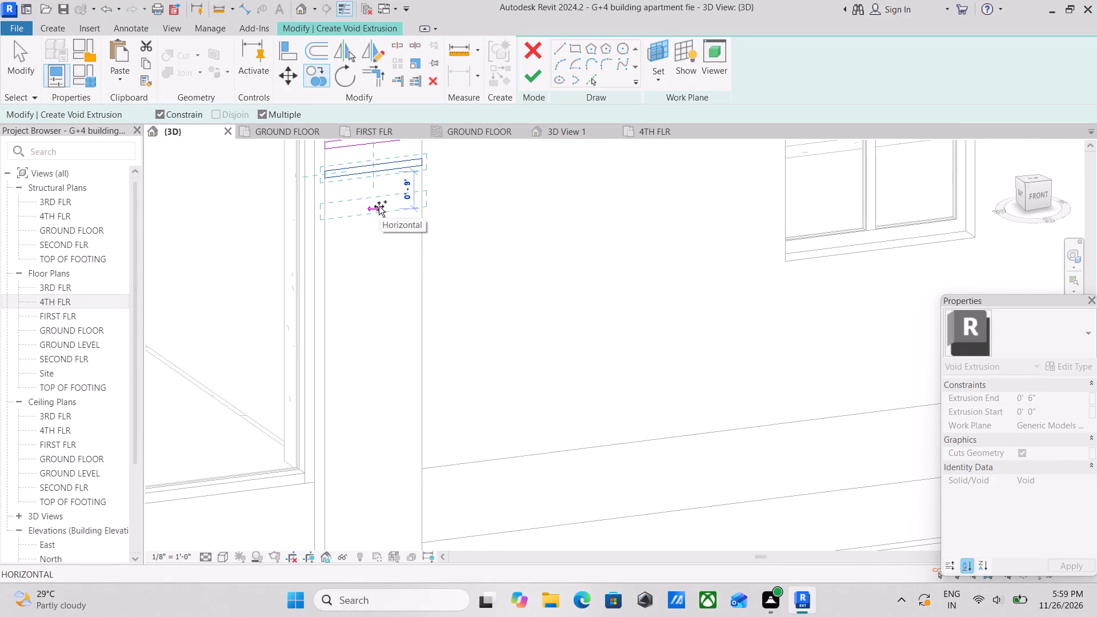
click(379, 202)
Place four more strip copies straight down the frame at about 7" spacing, continuing beside the second opening from the top.
scroll(379, 202, down, 1)
middle_drag(379, 202, 372, 170)
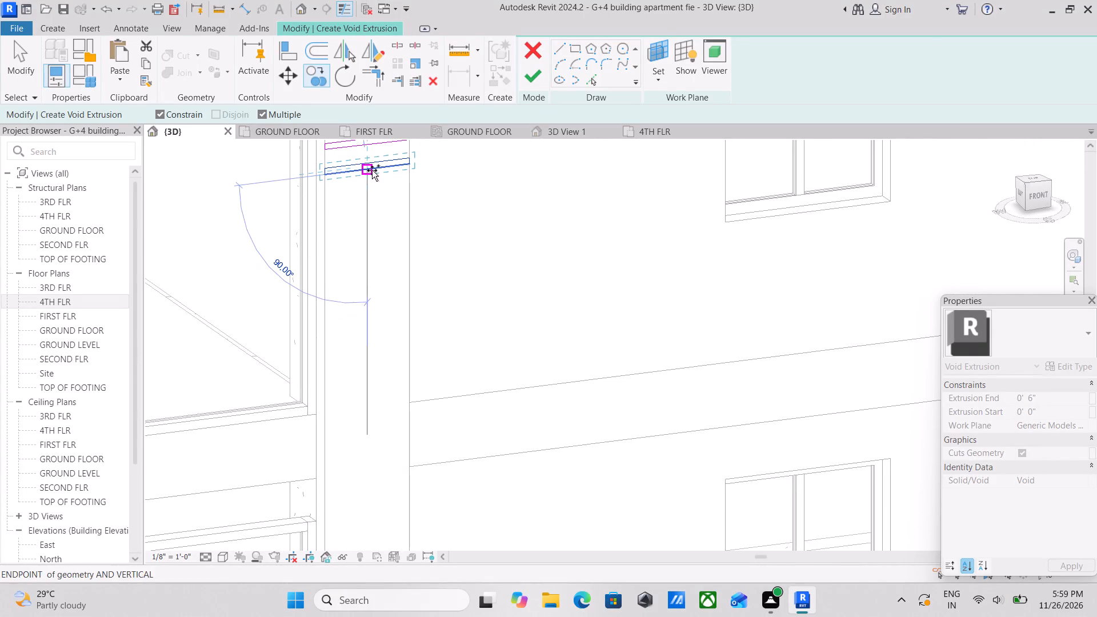
click(373, 194)
scroll(373, 194, down, 3)
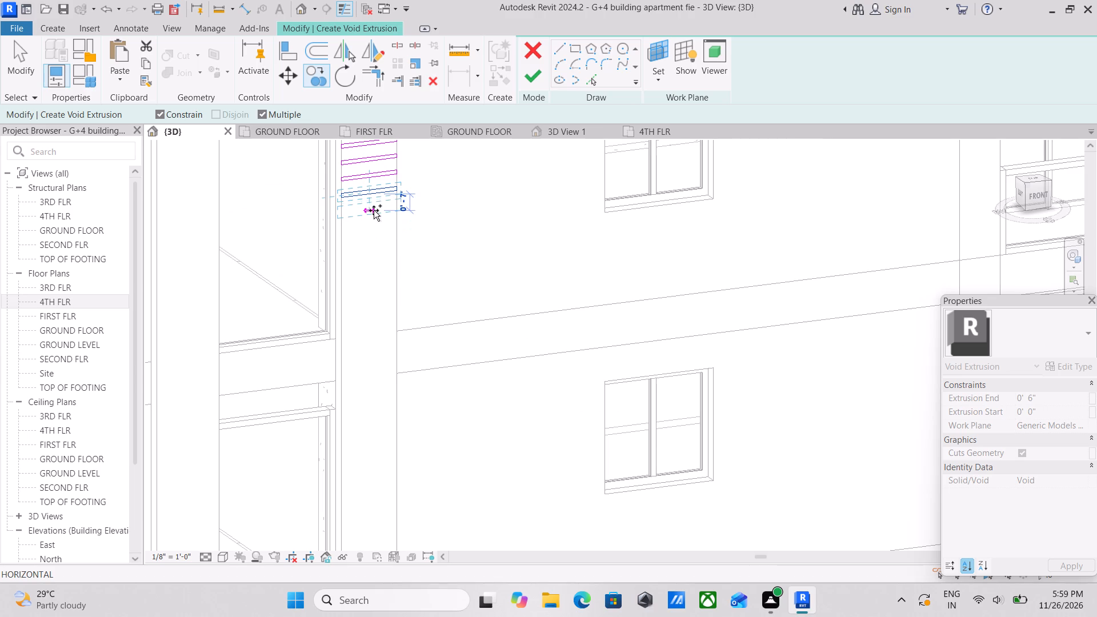
click(374, 210)
middle_drag(374, 210, 372, 180)
scroll(372, 180, down, 3)
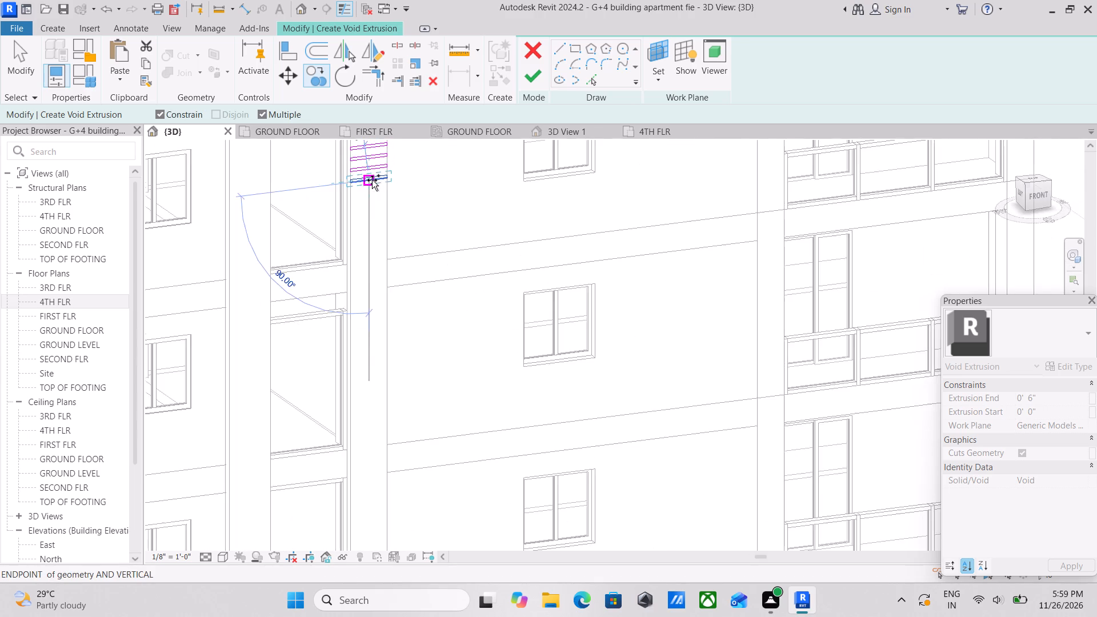
scroll(372, 180, down, 2)
middle_drag(372, 180, 391, 315)
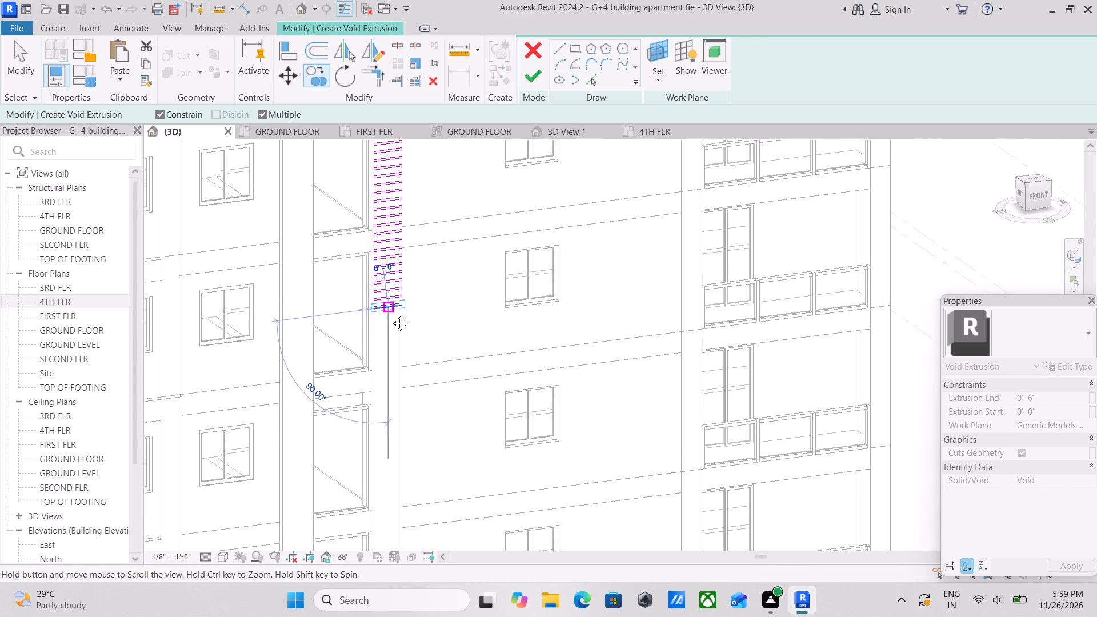
middle_drag(391, 315, 377, 205)
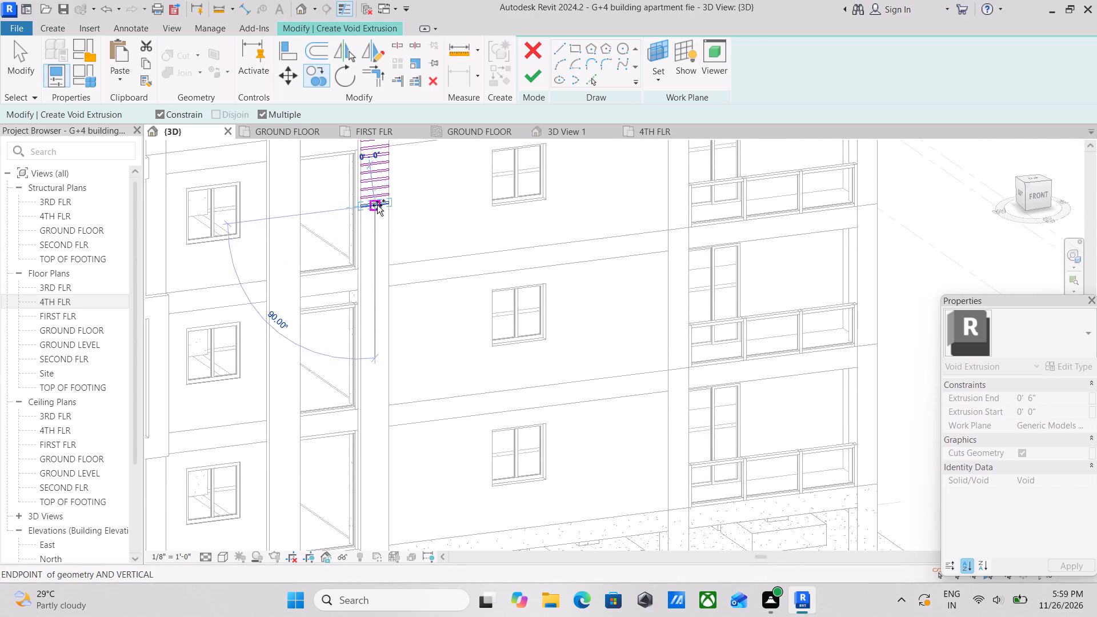
scroll(377, 205, up, 7)
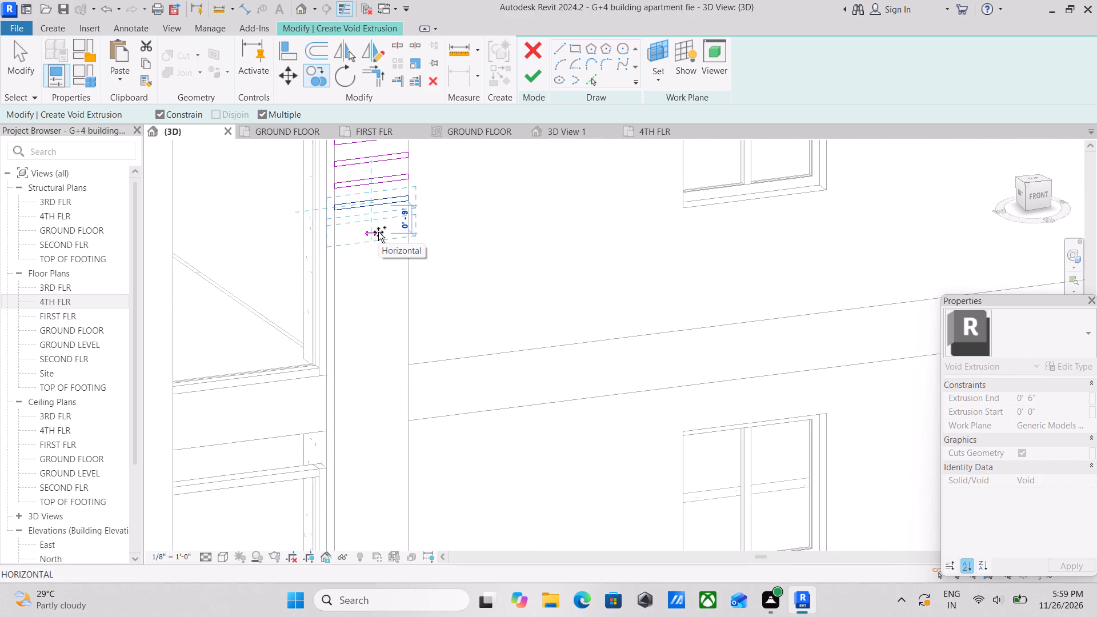
click(378, 227)
middle_drag(378, 227, 375, 214)
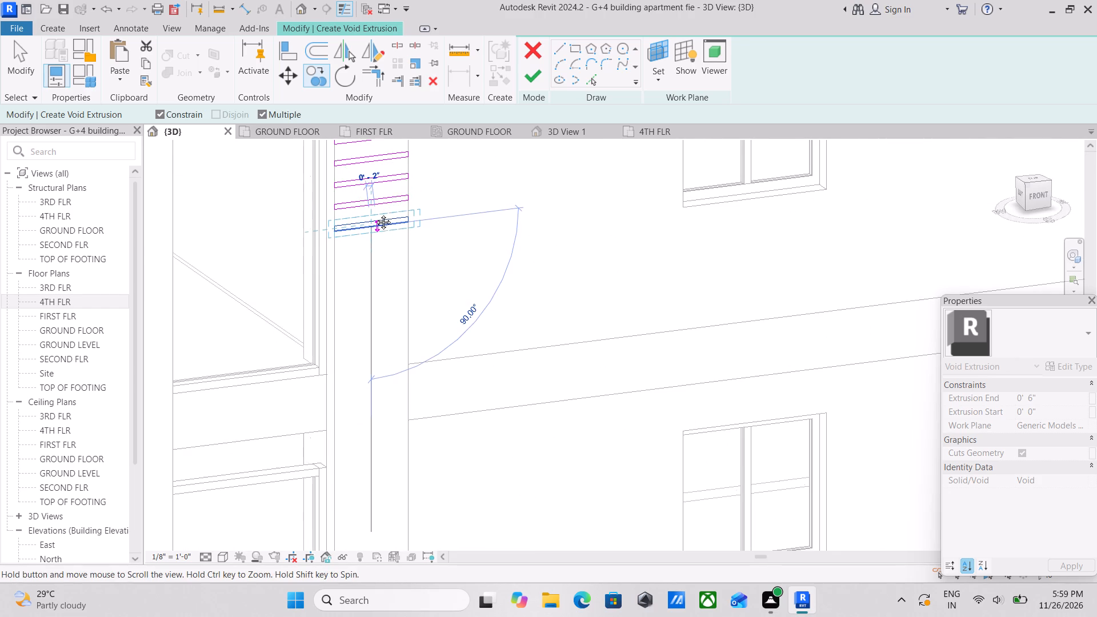
middle_drag(375, 214, 374, 191)
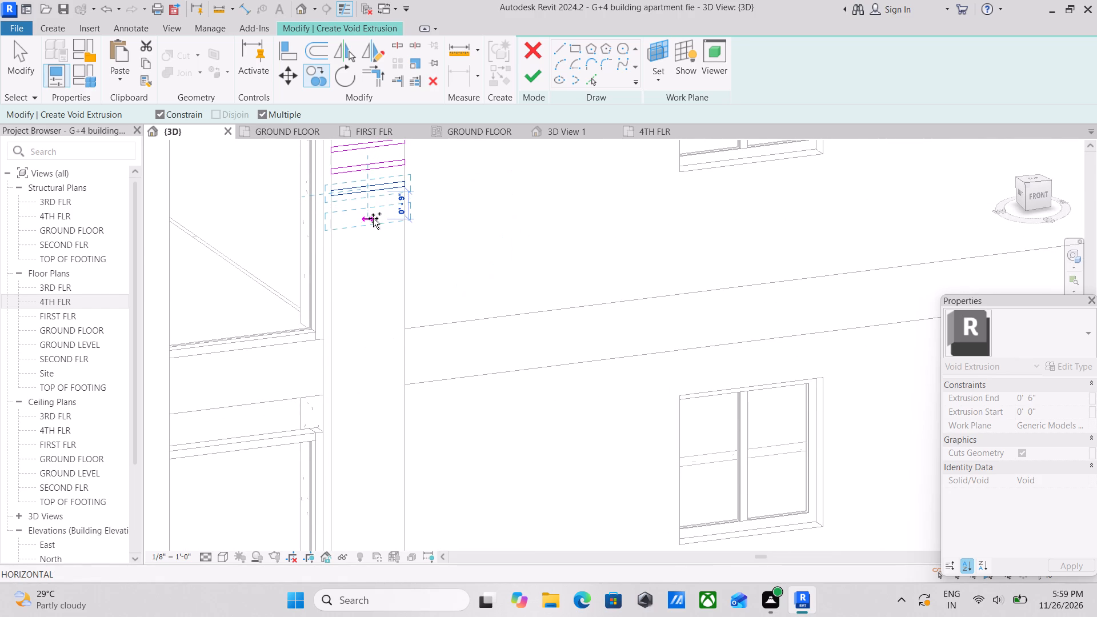
click(373, 211)
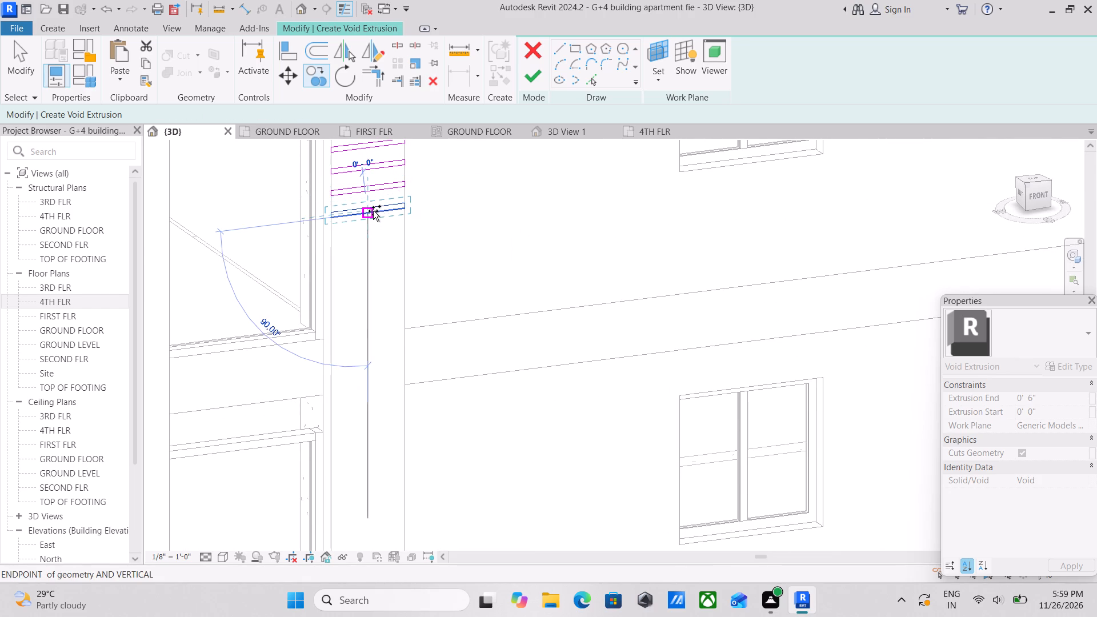
Place five more strip copies at about 7" spacing, carrying the row down to the bottom of the second opening.
middle_drag(373, 211, 370, 153)
scroll(370, 153, up, 3)
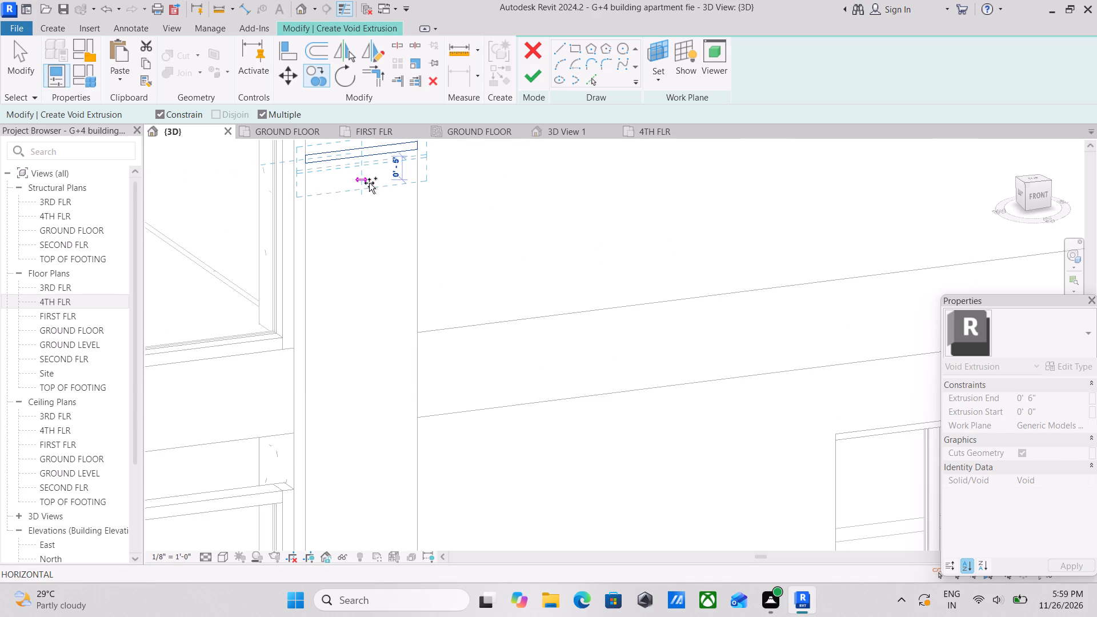
click(370, 189)
middle_drag(370, 189, 369, 168)
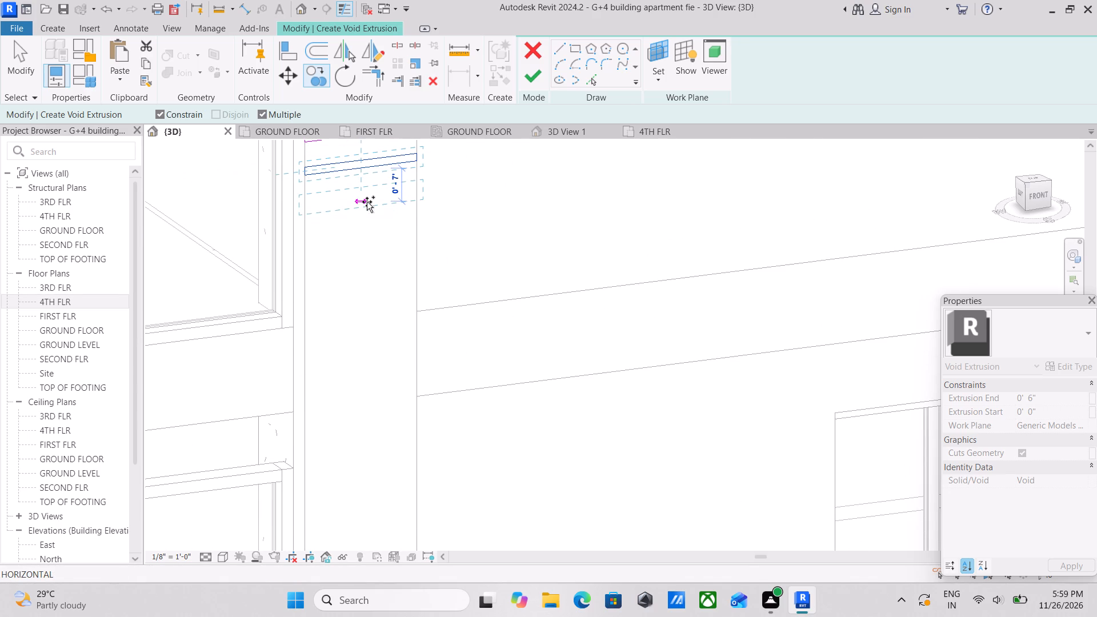
click(367, 202)
middle_drag(367, 202, 364, 162)
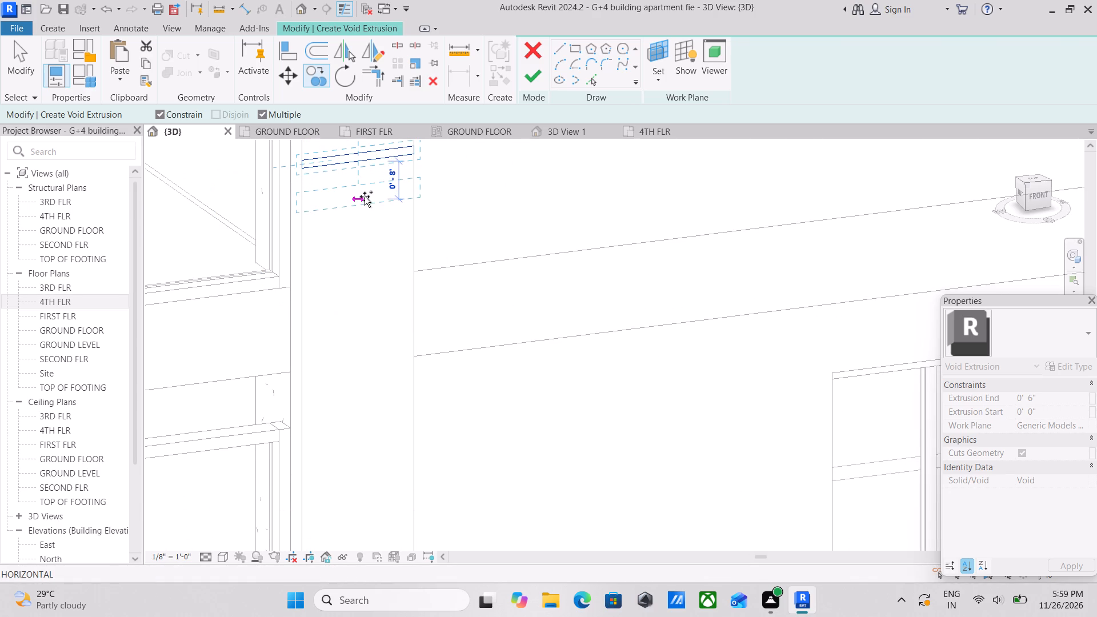
click(365, 194)
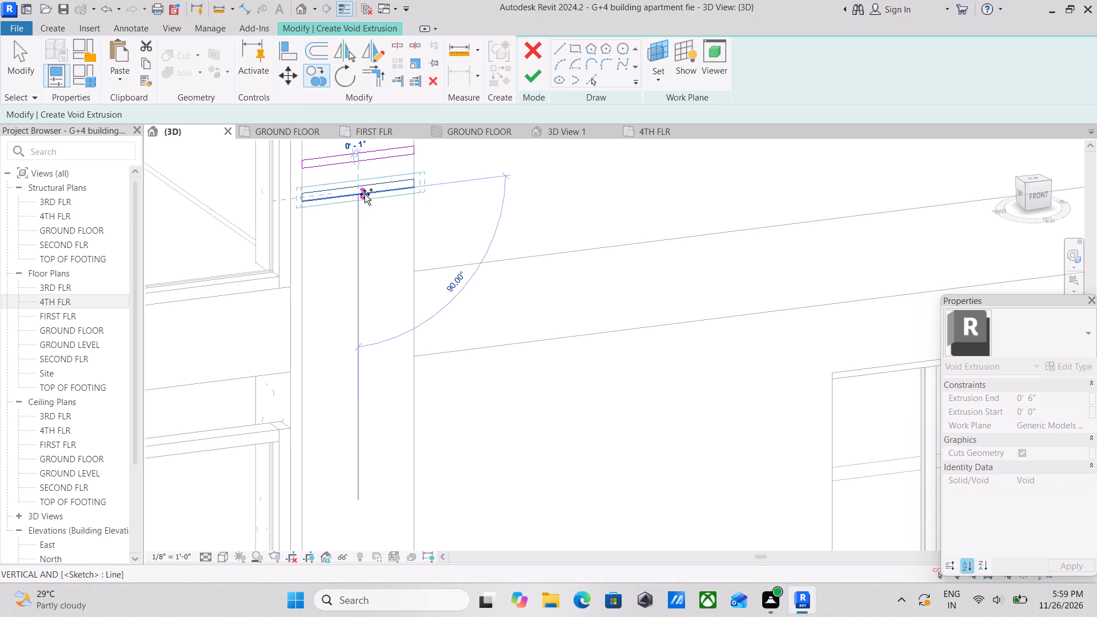
middle_drag(363, 210, 358, 171)
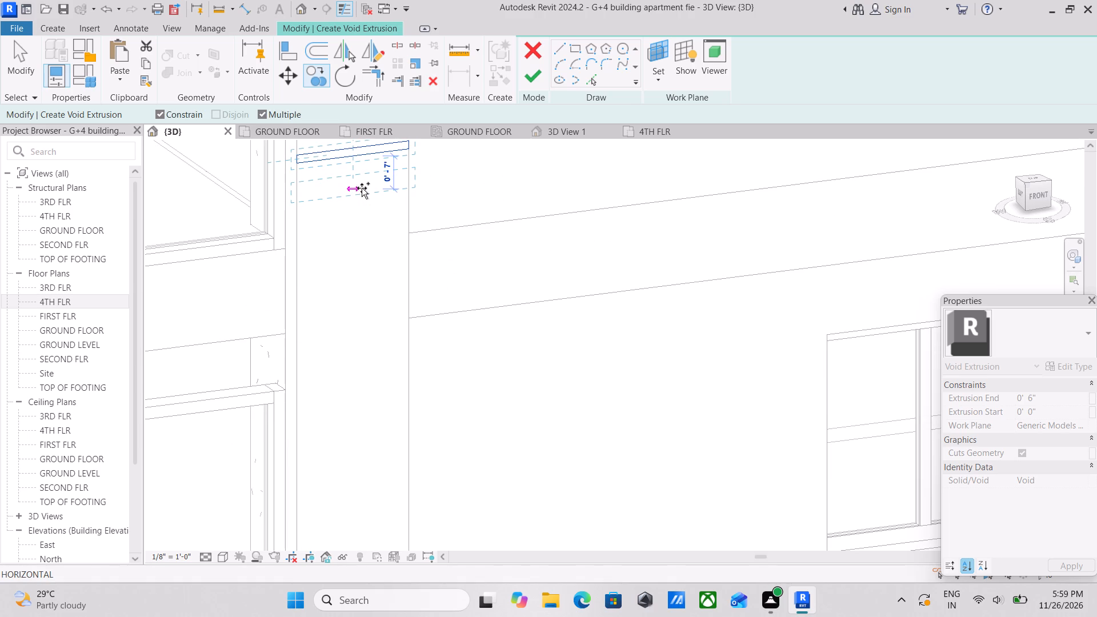
click(362, 187)
scroll(362, 187, down, 1)
middle_drag(362, 187, 362, 165)
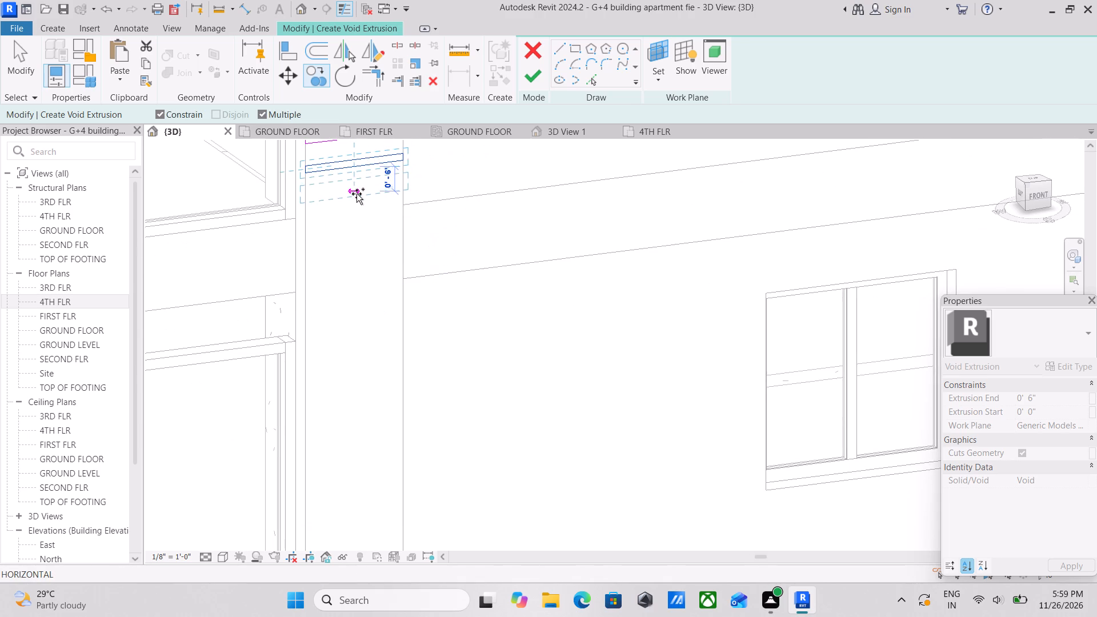
click(357, 195)
Place four more strip copies at about 7" spacing down the frame across the floor band below the second opening.
middle_drag(357, 195, 363, 174)
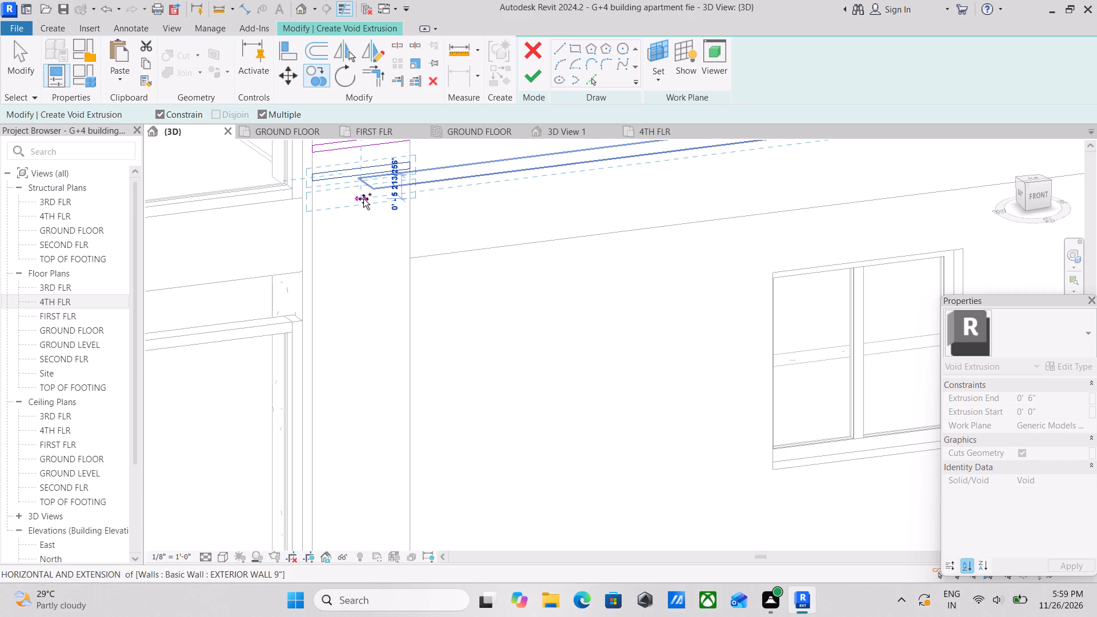
scroll(363, 199, up, 3)
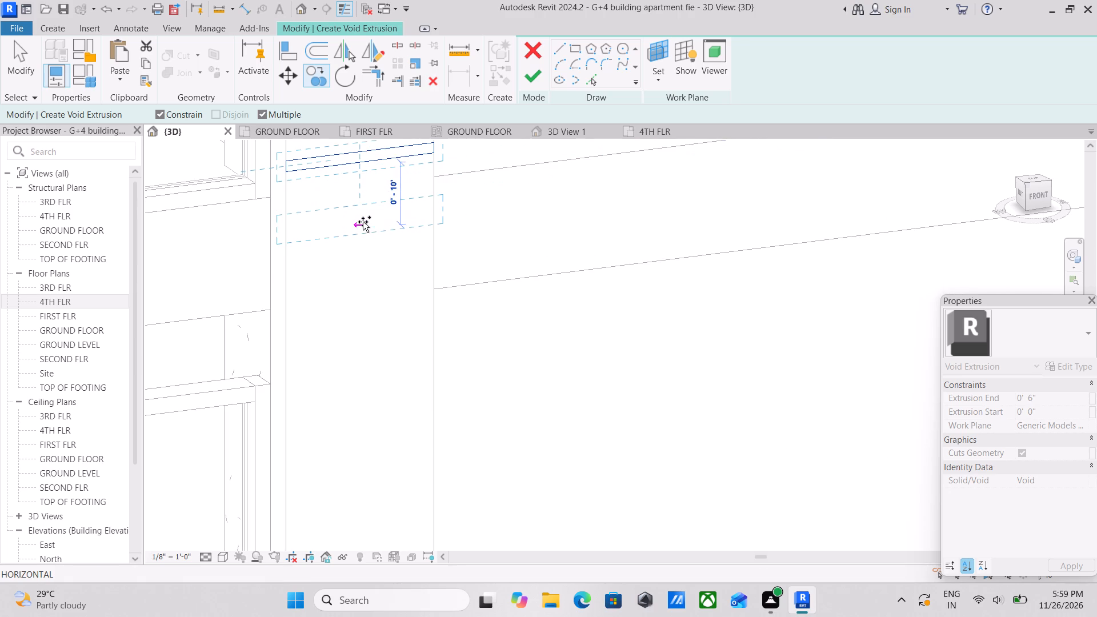
click(363, 206)
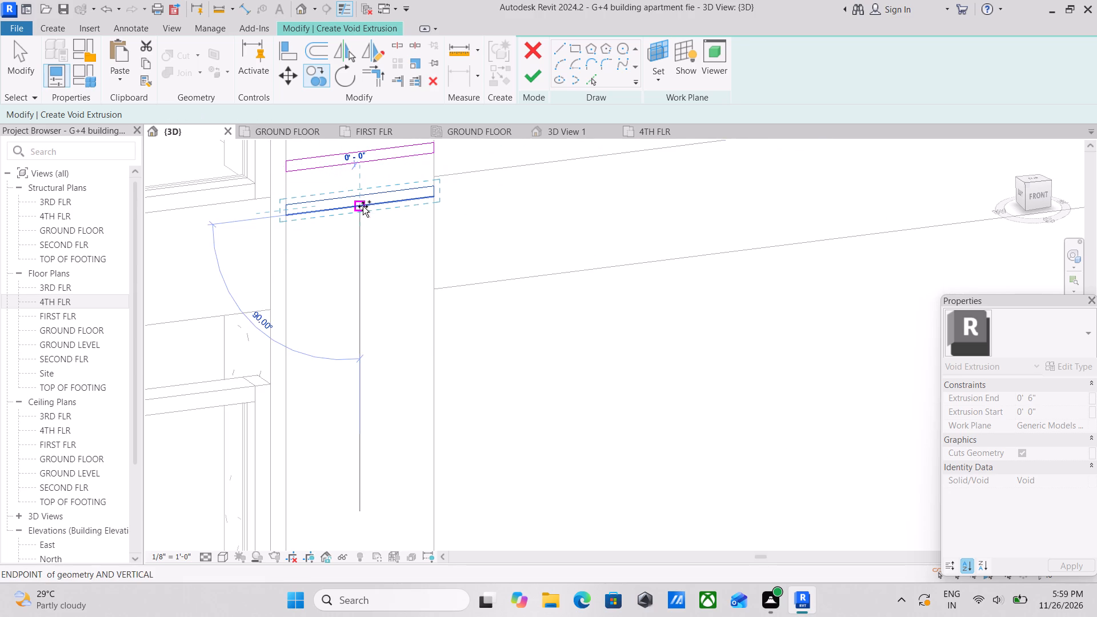
middle_drag(363, 206, 358, 157)
click(359, 198)
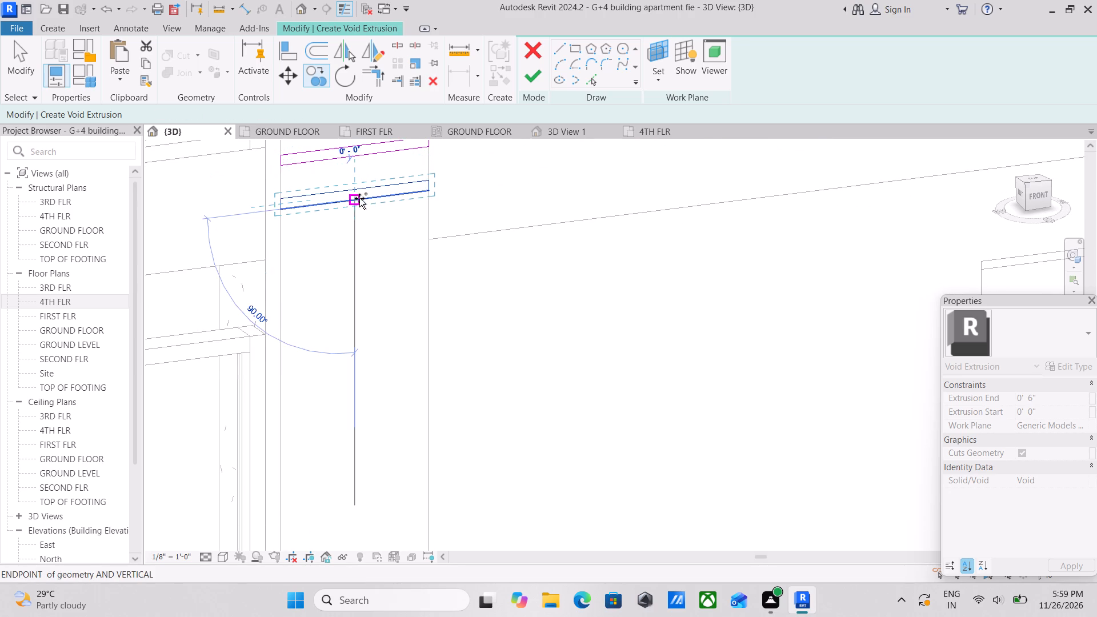
scroll(359, 198, down, 1)
middle_drag(359, 198, 359, 153)
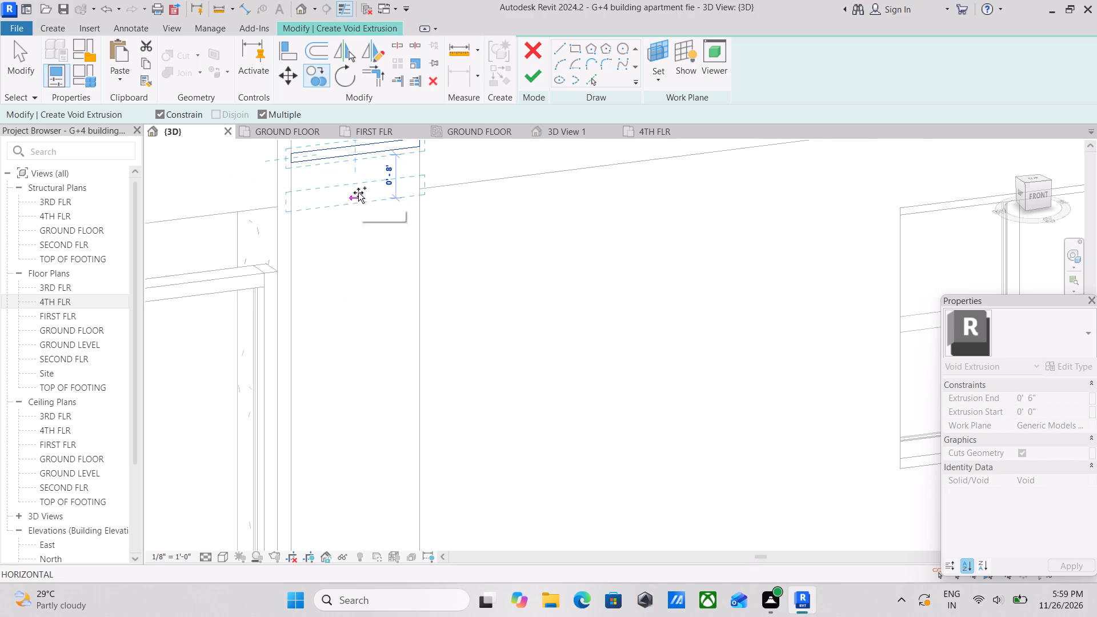
click(358, 190)
scroll(358, 190, down, 2)
middle_drag(358, 190, 360, 165)
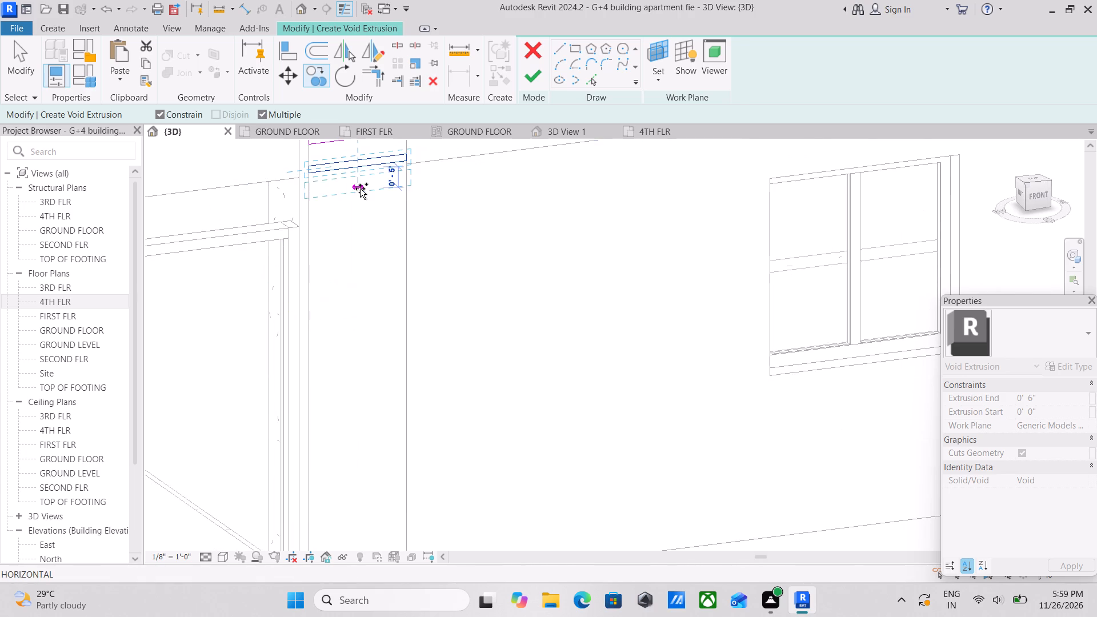
click(359, 196)
Place three more strip copies at about 7" spacing, from the floor band past the head of the third opening.
scroll(359, 196, down, 1)
middle_drag(359, 196, 359, 176)
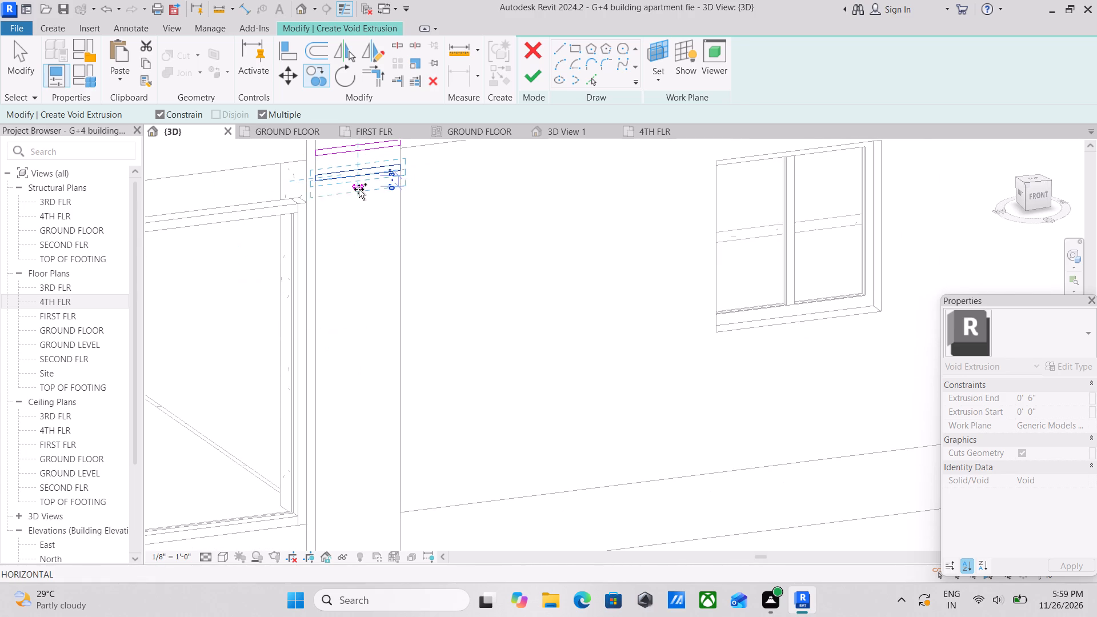
scroll(359, 204, up, 4)
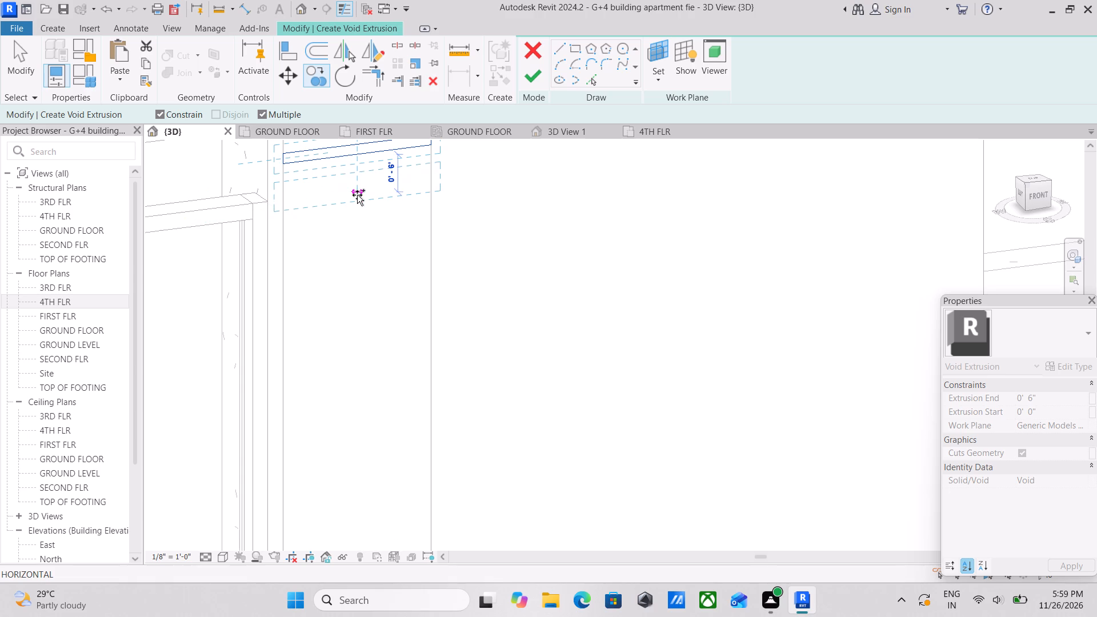
scroll(357, 193, up, 3)
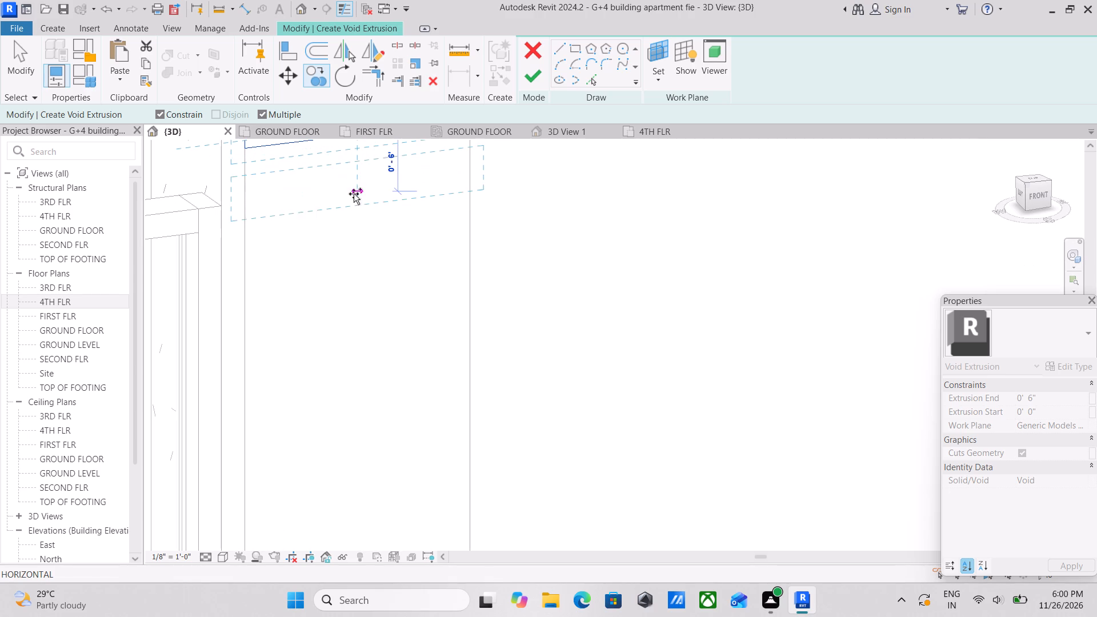
click(354, 201)
scroll(354, 201, down, 2)
middle_drag(354, 201, 350, 174)
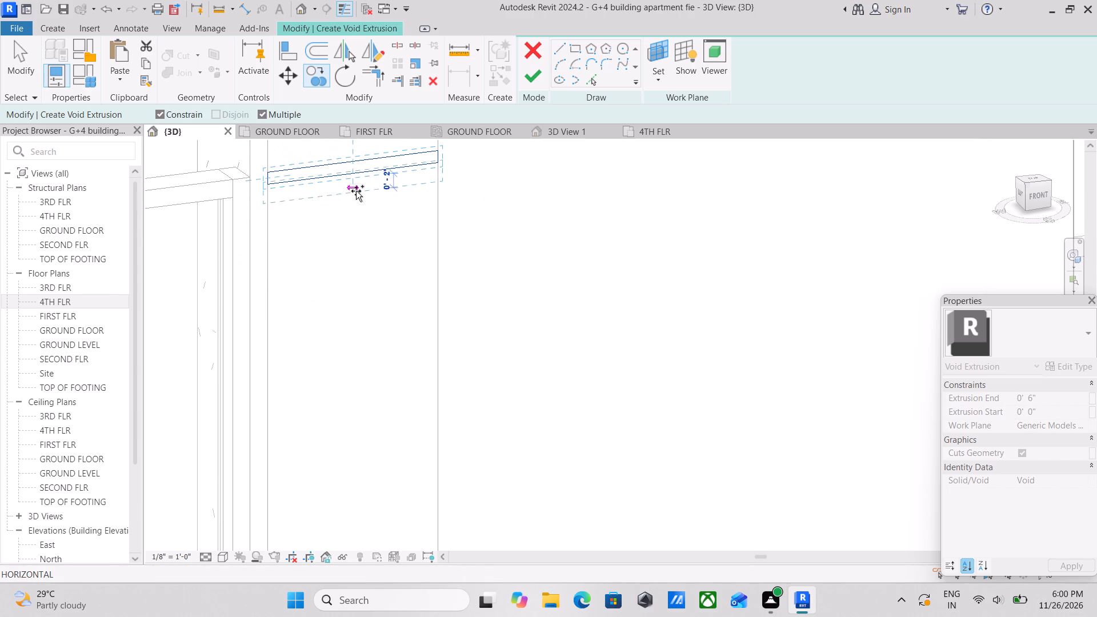
click(357, 221)
middle_drag(357, 221, 355, 170)
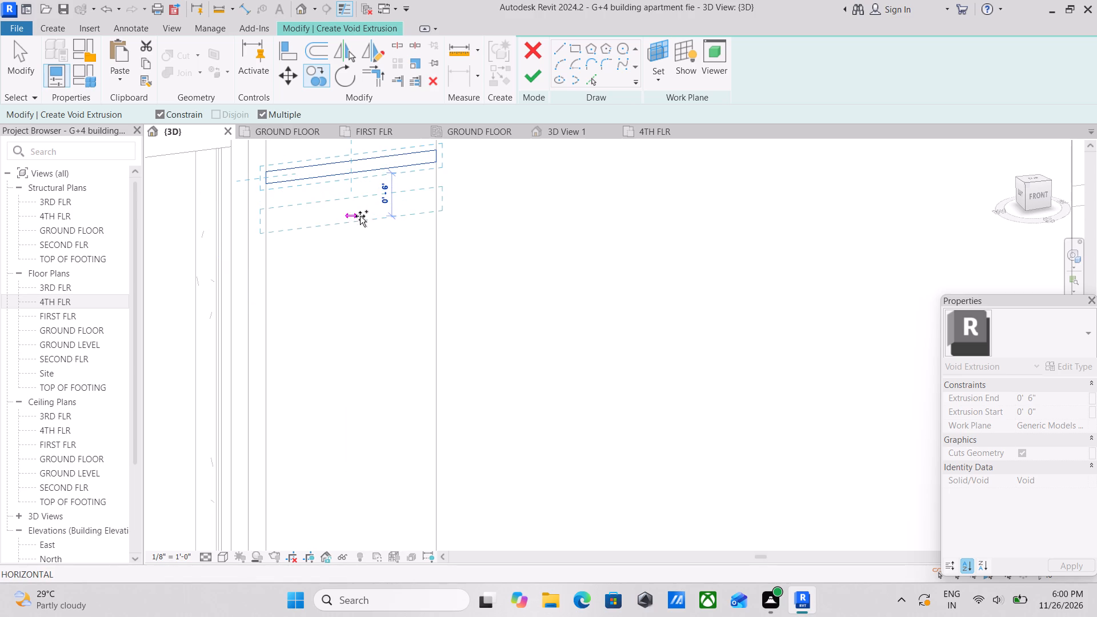
click(360, 224)
Place four more strip copies at about 7" spacing down the frame beside the third opening from the top.
middle_drag(360, 224, 362, 173)
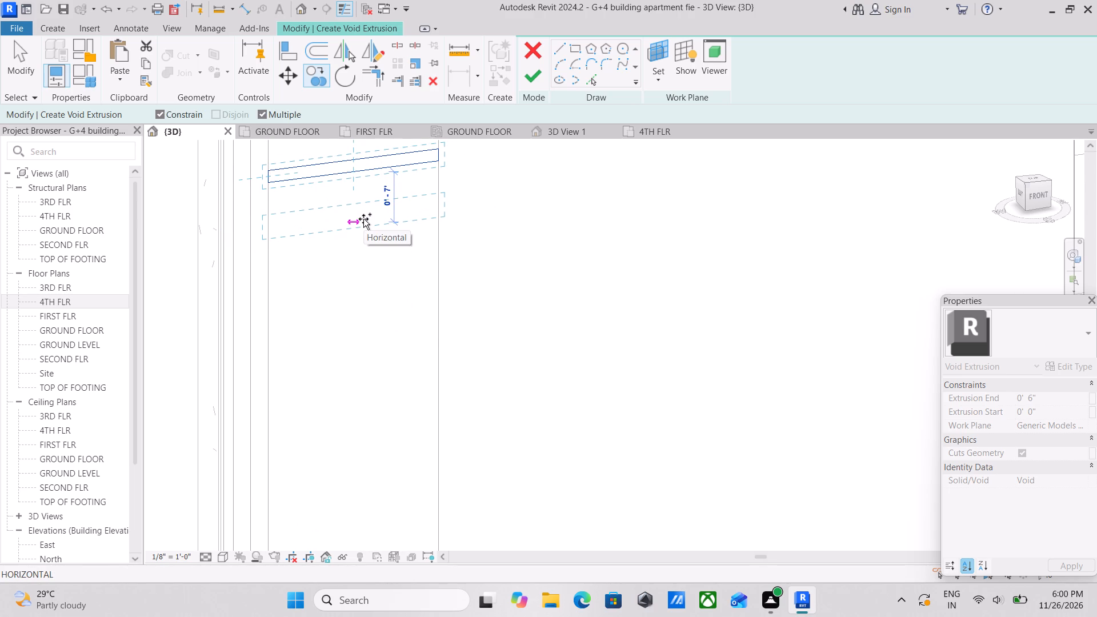
click(363, 219)
middle_drag(363, 219, 363, 170)
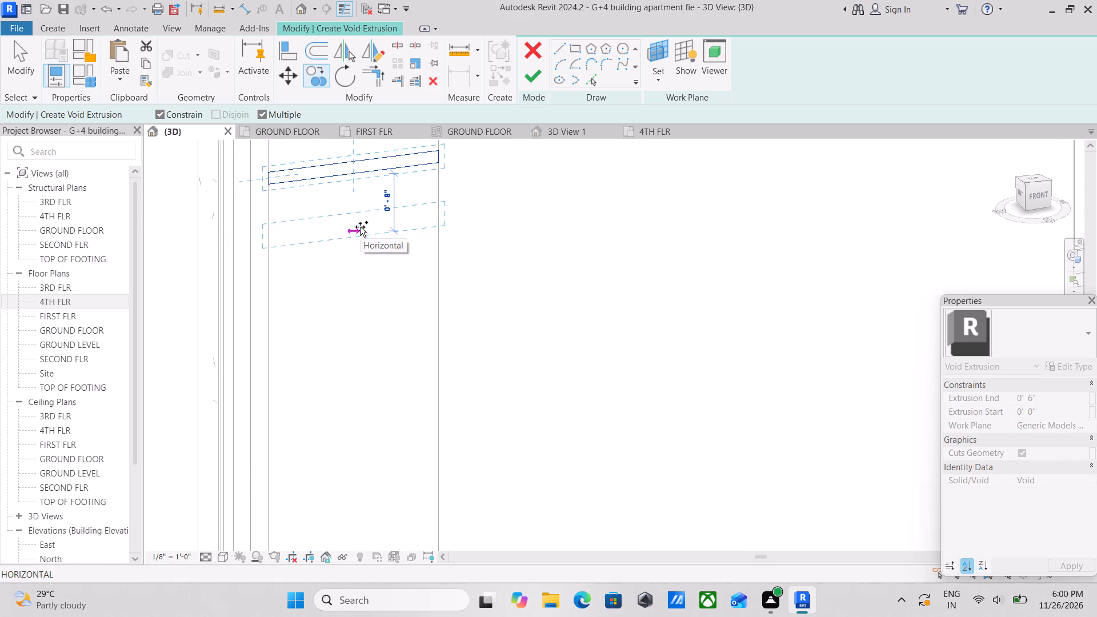
click(360, 222)
middle_drag(360, 222, 361, 151)
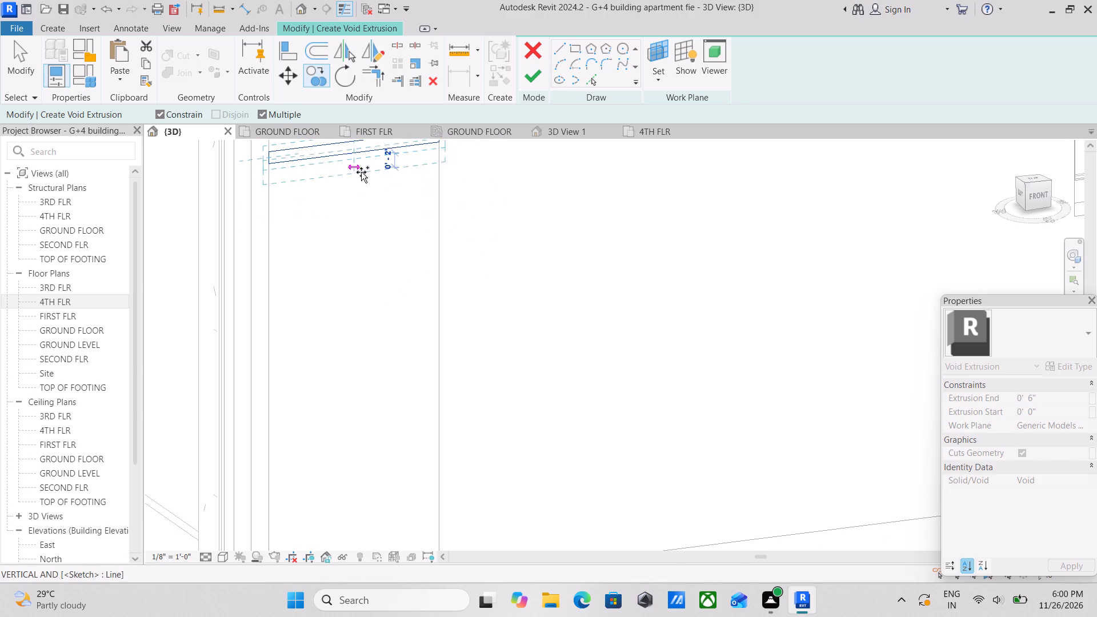
click(359, 202)
scroll(359, 202, down, 2)
middle_drag(359, 202, 361, 175)
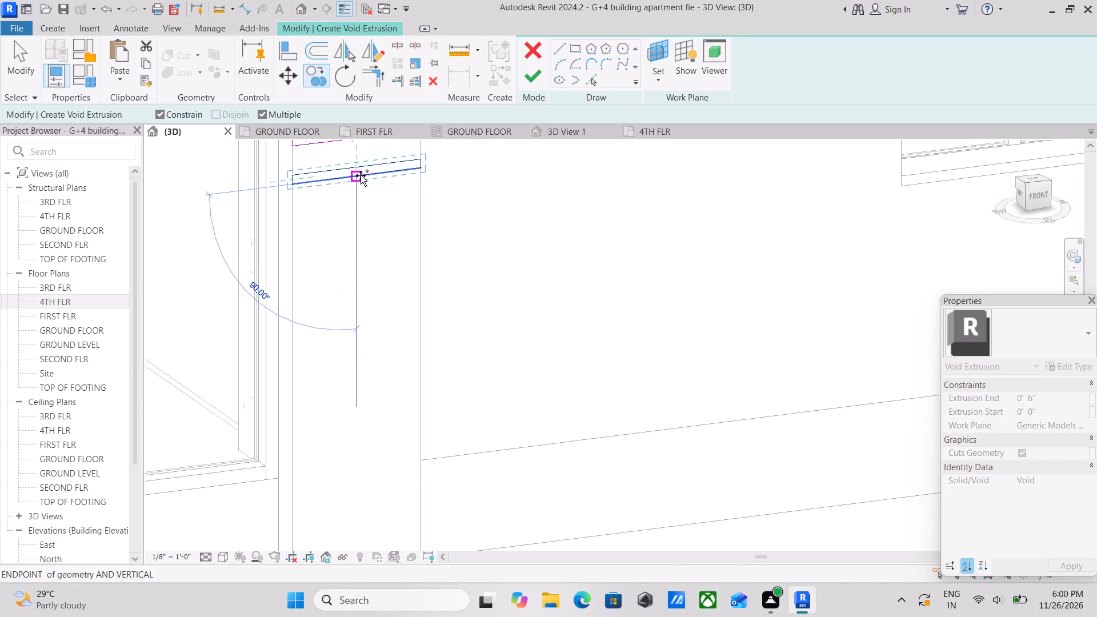
click(358, 212)
Place three more strip copies at about 7" spacing, continuing down beside the lower part of the third opening.
scroll(358, 212, down, 1)
middle_drag(358, 212, 358, 179)
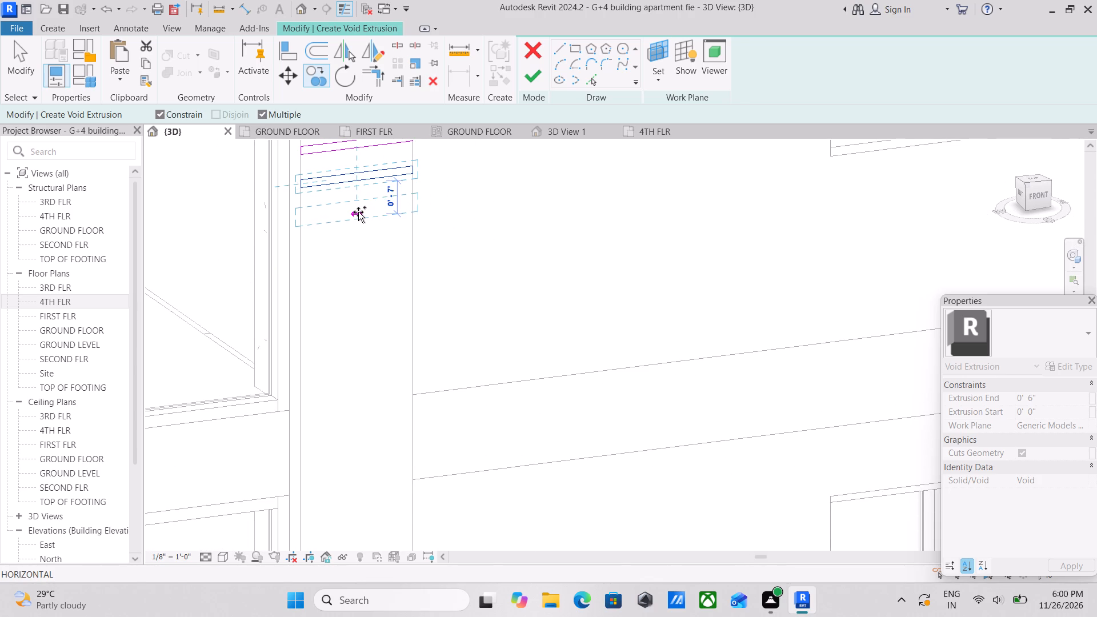
click(358, 211)
scroll(358, 211, down, 1)
middle_drag(358, 211, 359, 156)
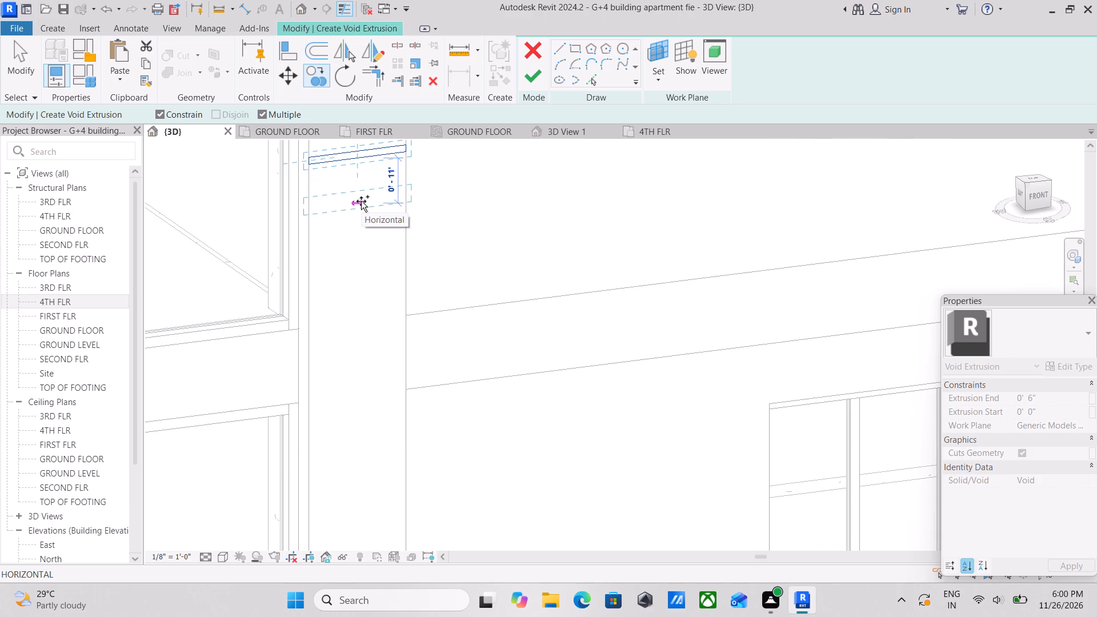
click(361, 187)
scroll(361, 187, down, 1)
middle_drag(361, 187, 358, 159)
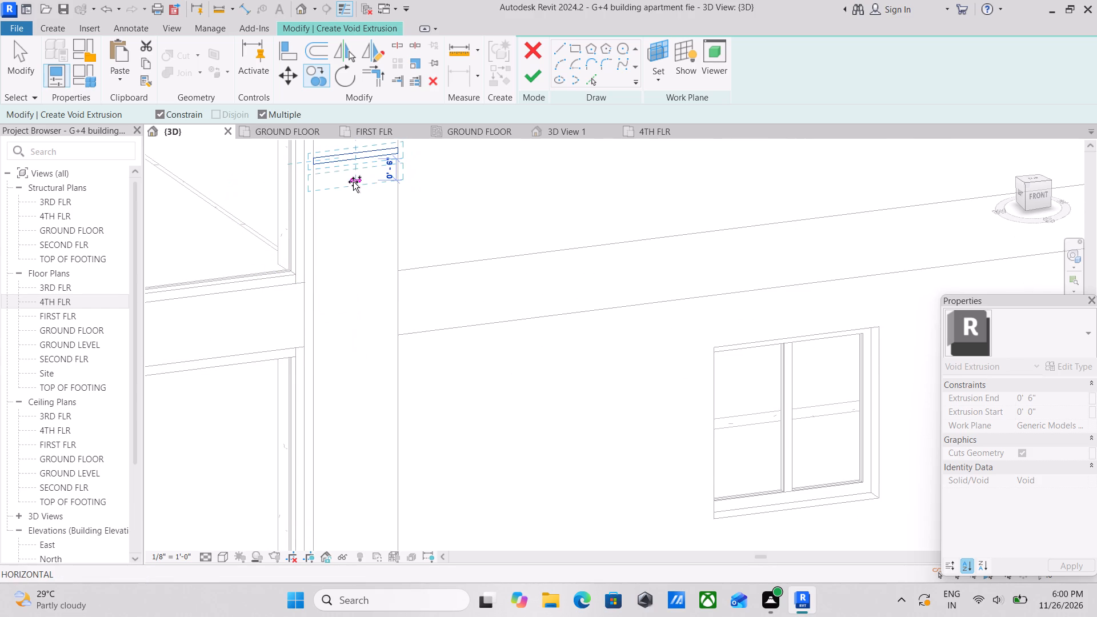
scroll(355, 178, up, 3)
middle_drag(355, 178, 358, 287)
scroll(358, 287, up, 6)
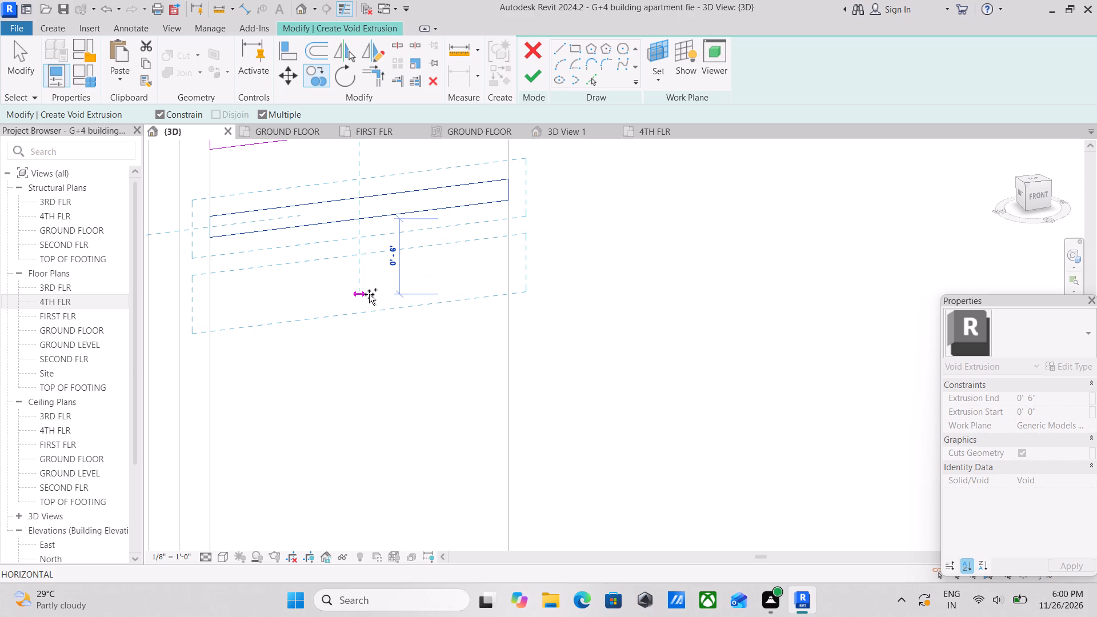
click(371, 305)
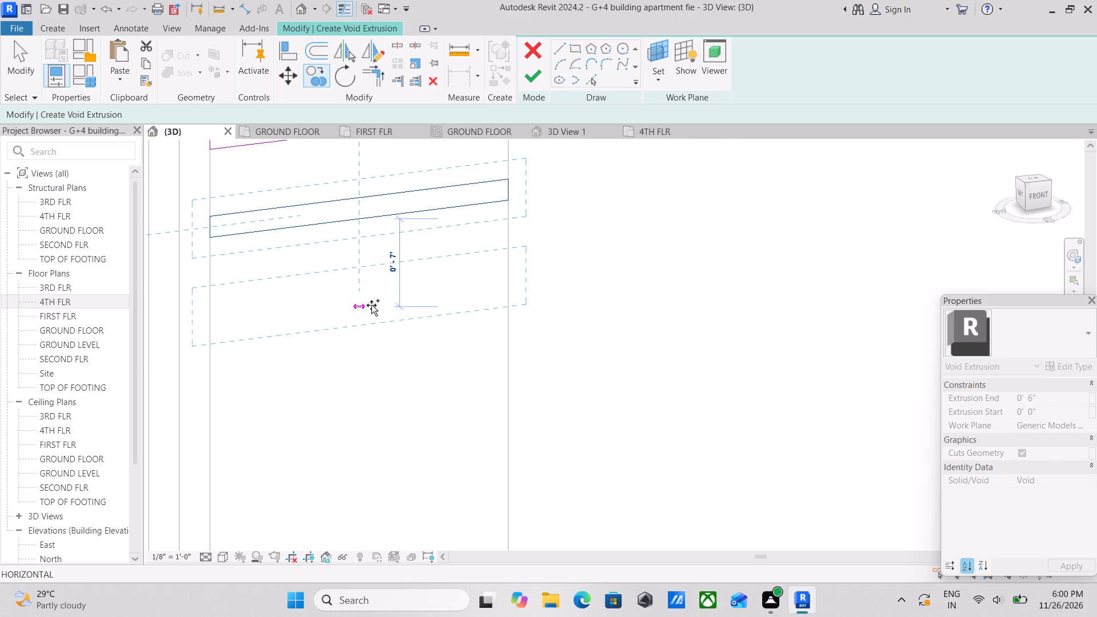
Place three more strip copies at about 7" spacing down the frame beside the foot of the third opening.
scroll(371, 305, down, 1)
middle_drag(371, 305, 379, 258)
middle_drag(378, 305, 377, 266)
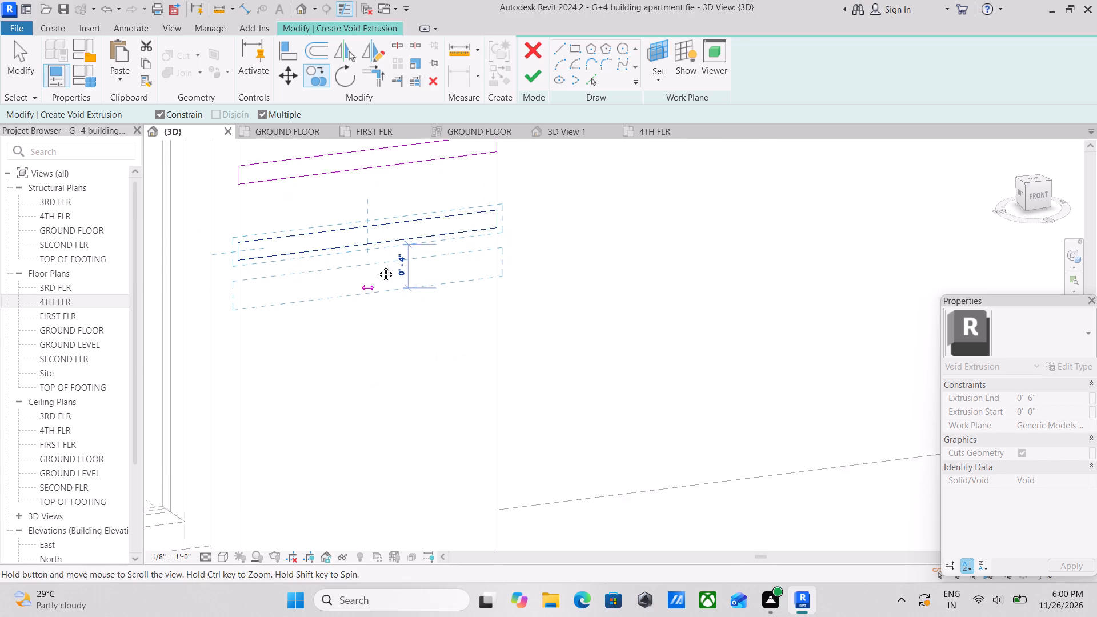
middle_drag(377, 266, 383, 231)
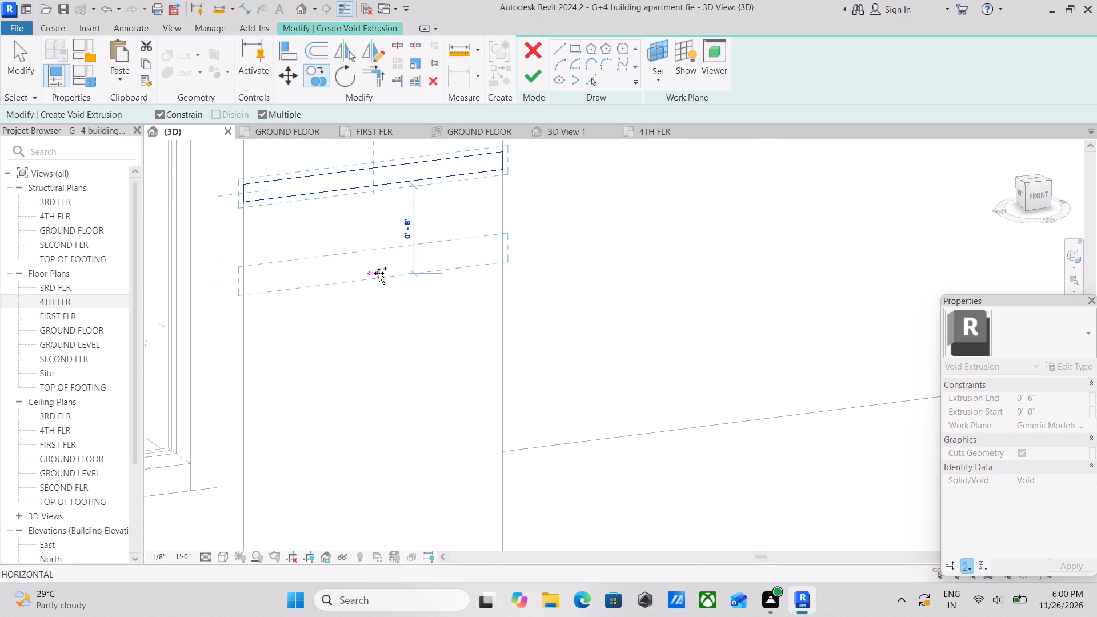
click(379, 263)
scroll(379, 263, down, 2)
middle_drag(379, 263, 369, 243)
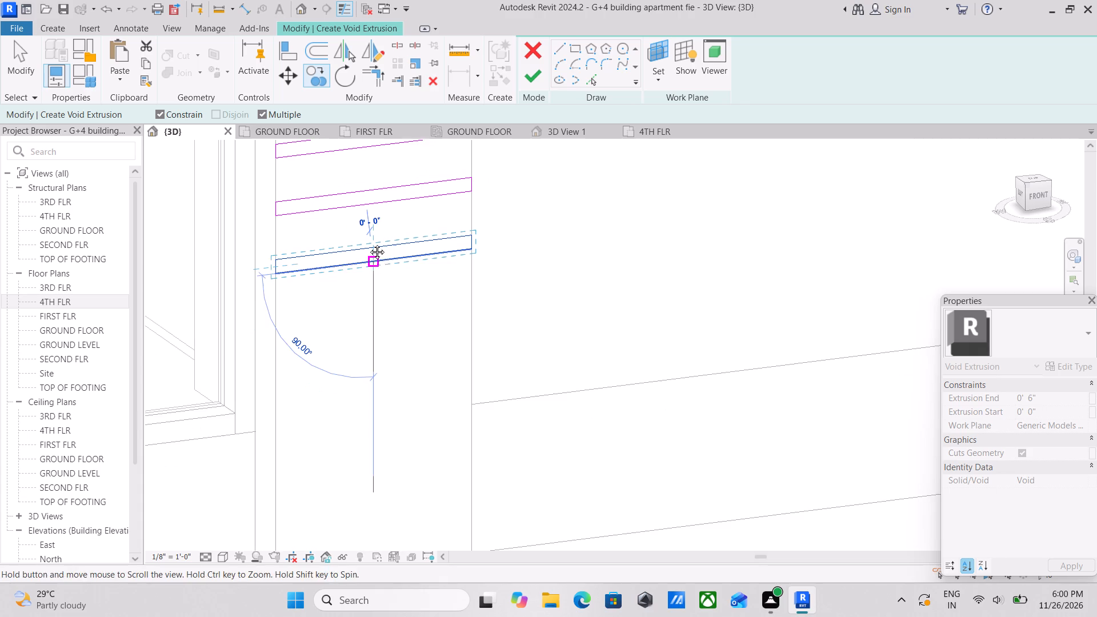
middle_drag(369, 243, 366, 230)
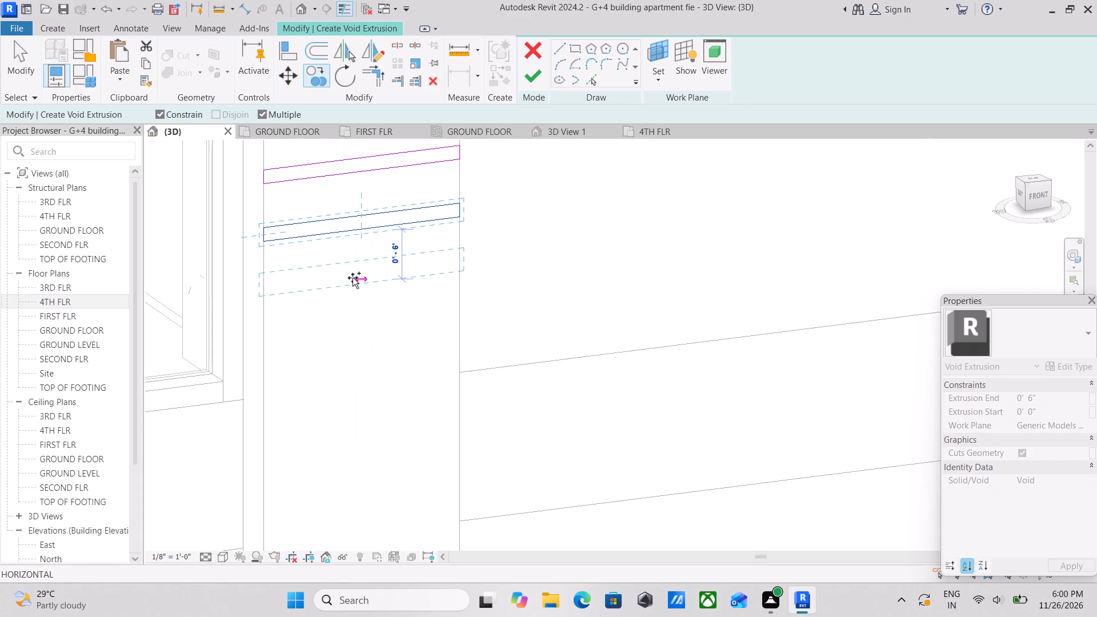
click(357, 289)
middle_drag(357, 289, 359, 235)
click(366, 294)
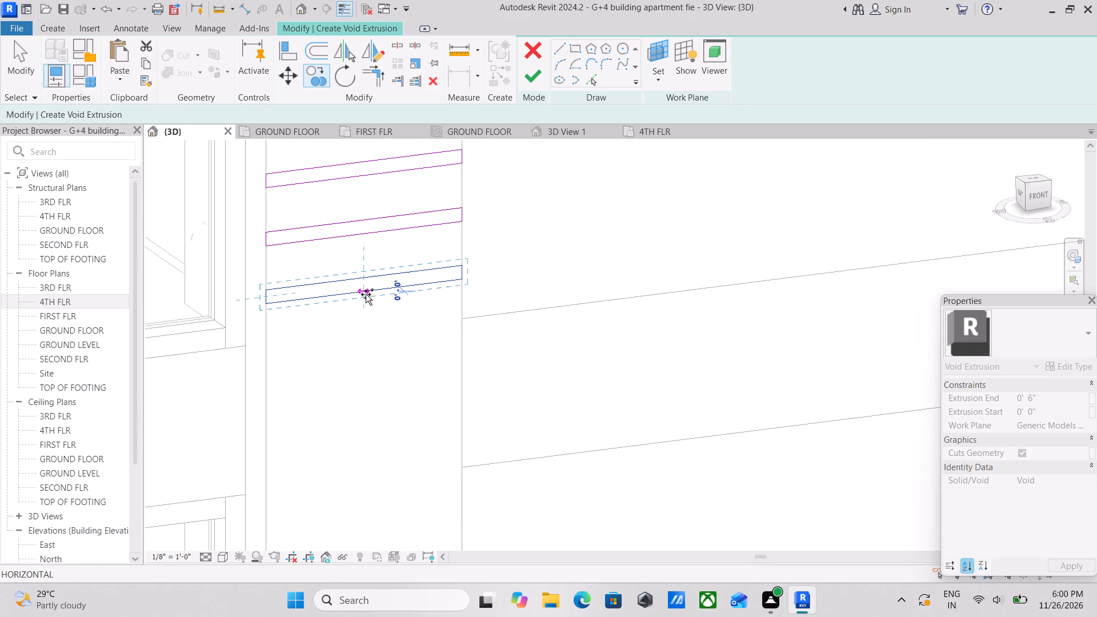
Place four more strip copies at about 7" spacing down the frame across the floor band above the lowest opening.
scroll(366, 294, down, 1)
middle_drag(366, 294, 373, 234)
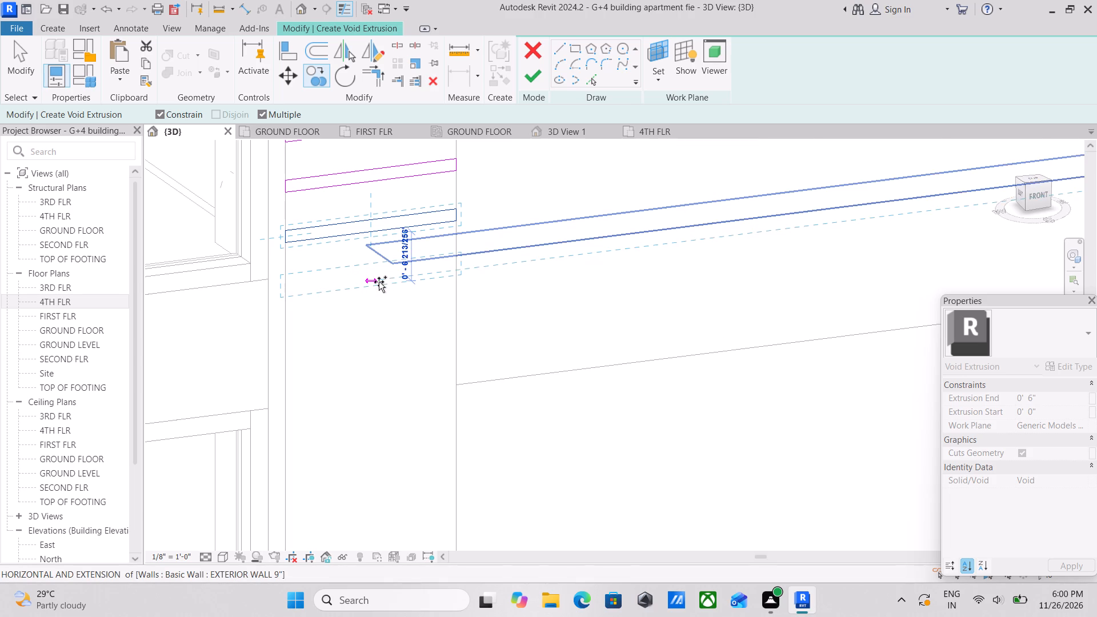
scroll(379, 287, up, 3)
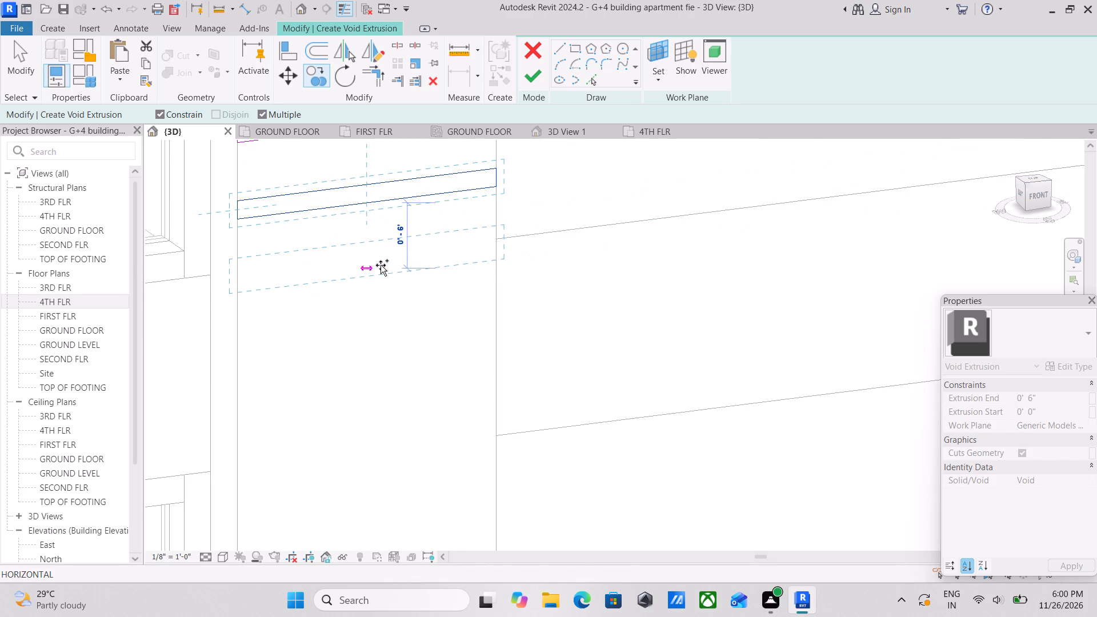
scroll(379, 277, up, 2)
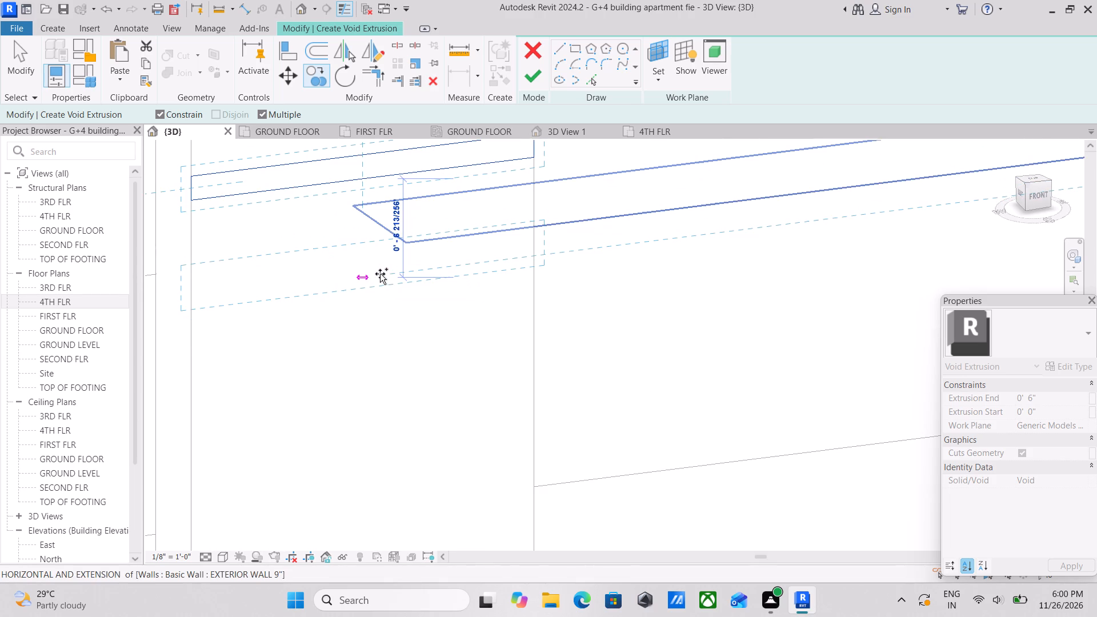
scroll(382, 286, up, 3)
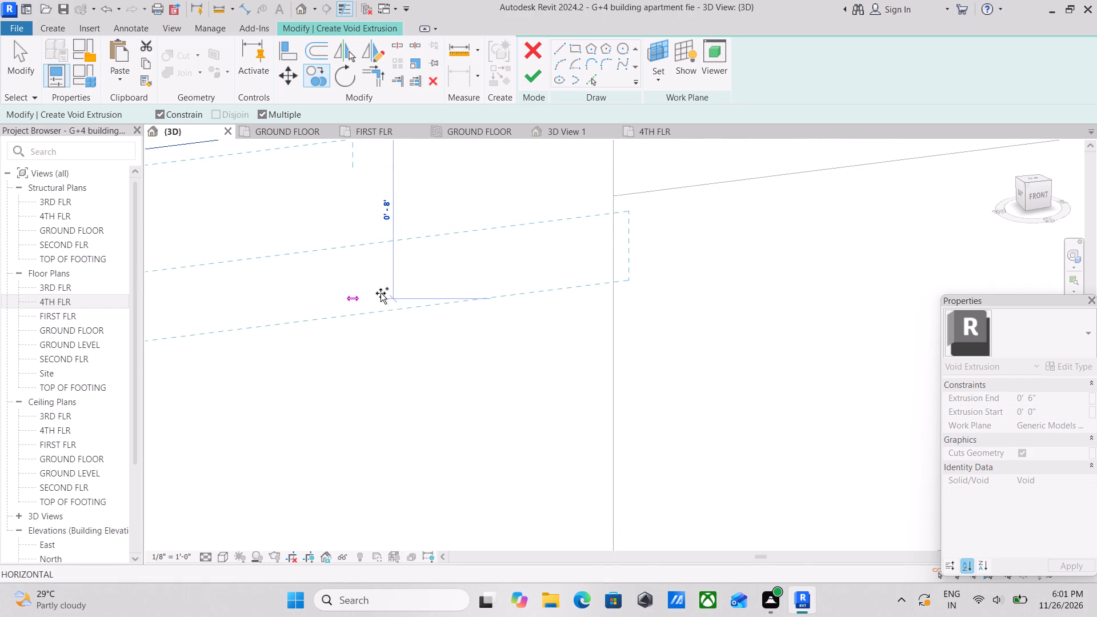
scroll(381, 292, up, 4)
scroll(382, 257, down, 6)
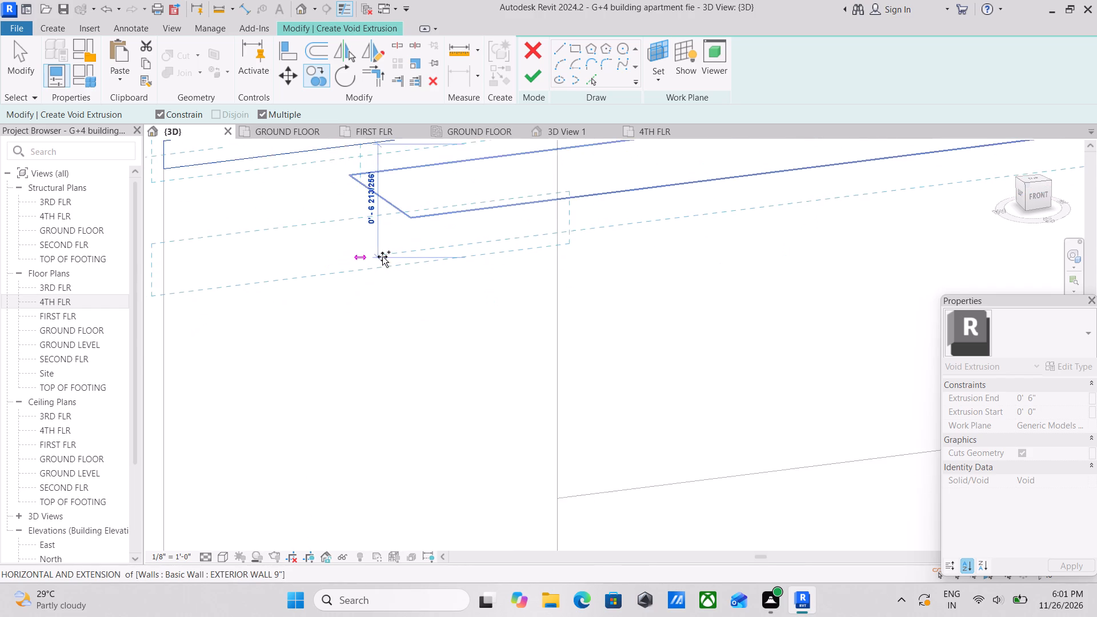
scroll(382, 257, down, 2)
middle_drag(382, 257, 402, 345)
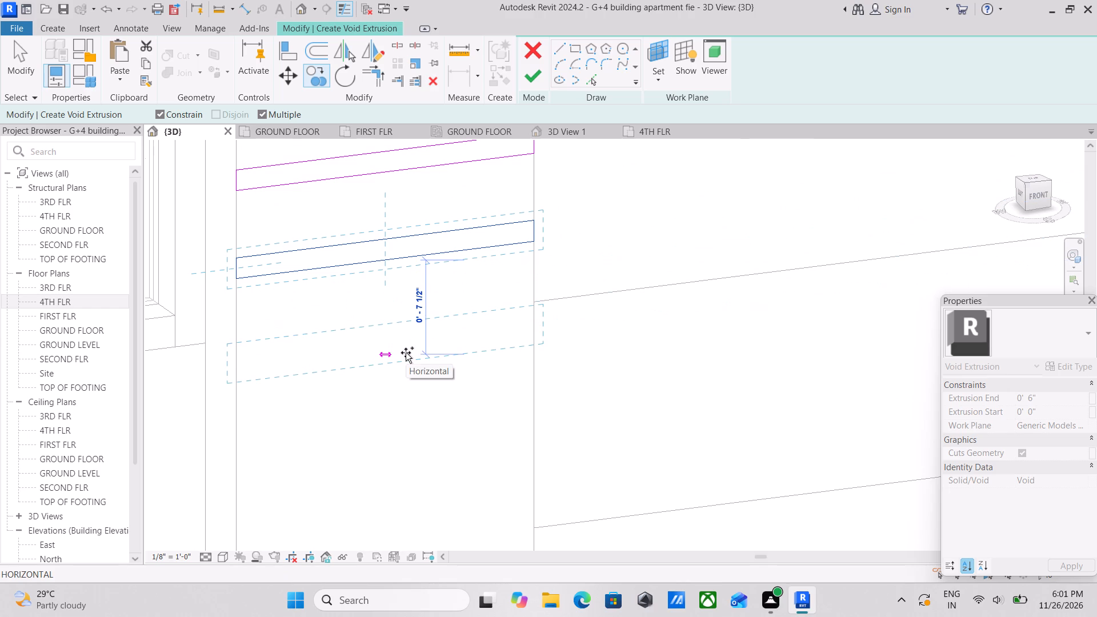
scroll(406, 352, up, 1)
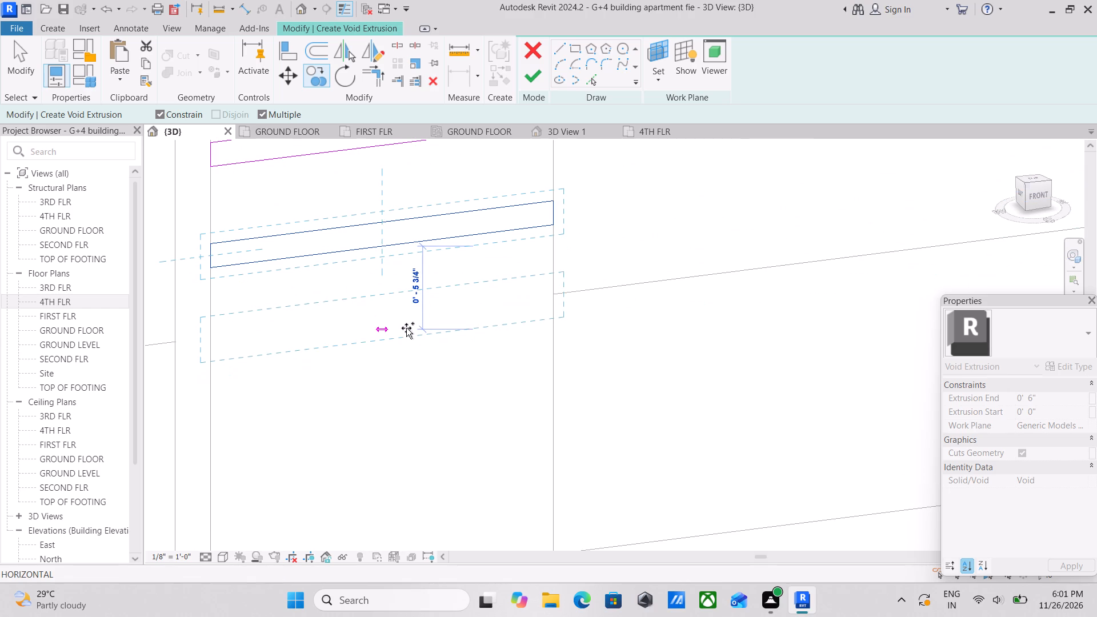
scroll(404, 354, up, 3)
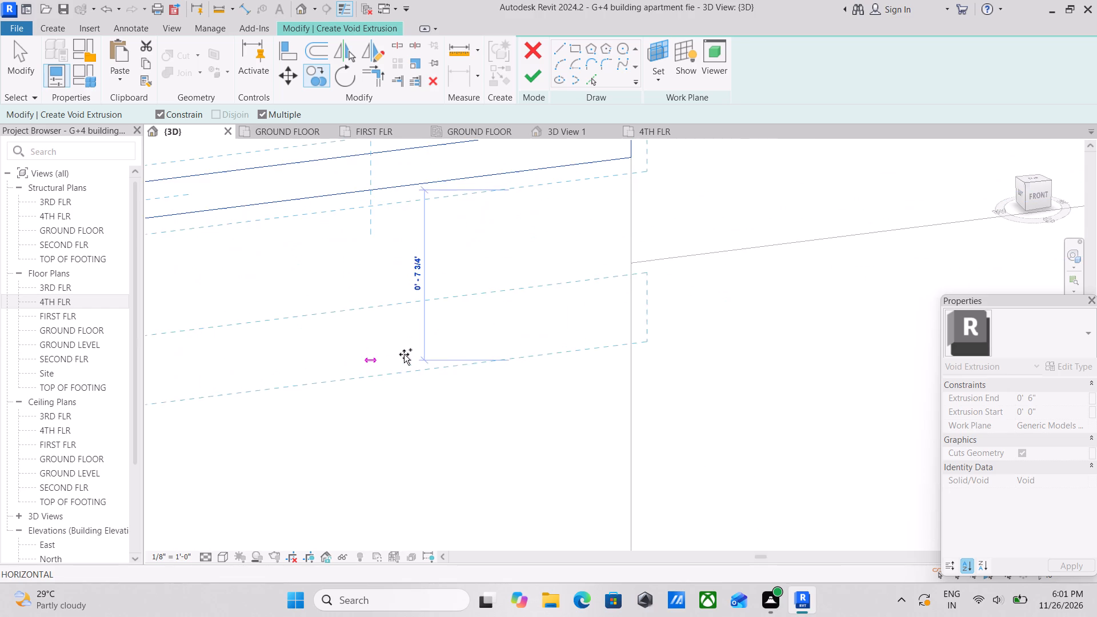
scroll(411, 303, down, 3)
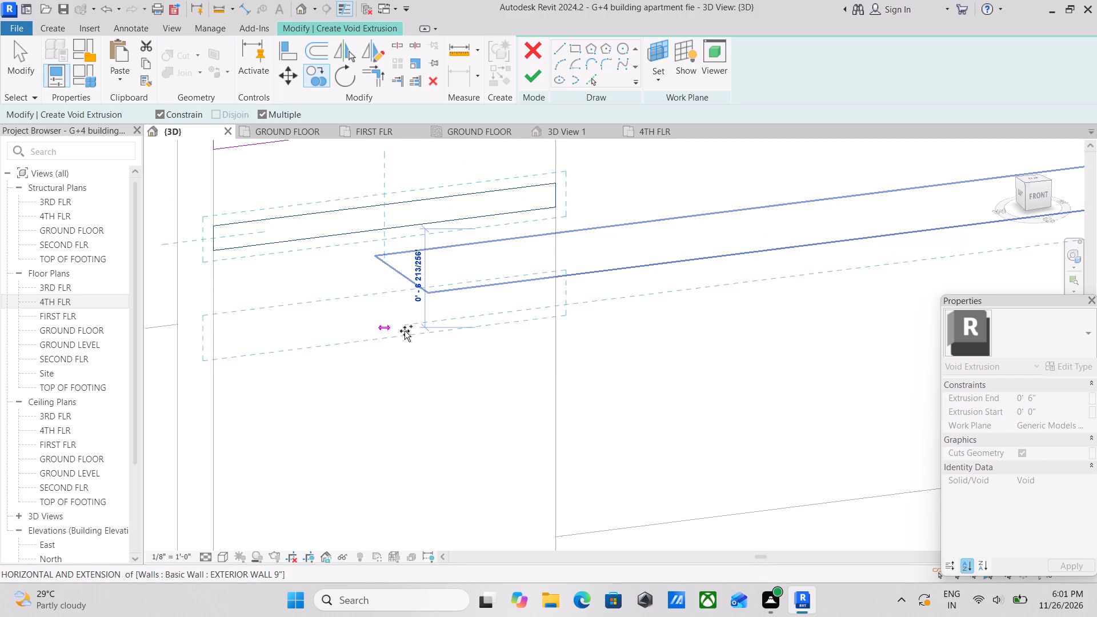
scroll(405, 334, down, 5)
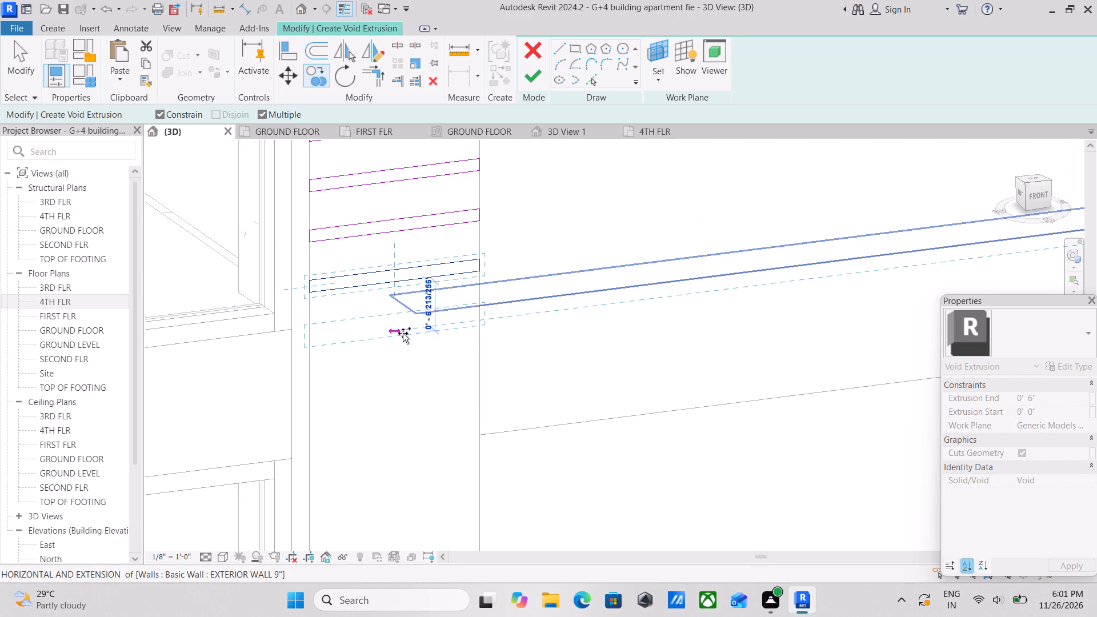
scroll(403, 342, up, 8)
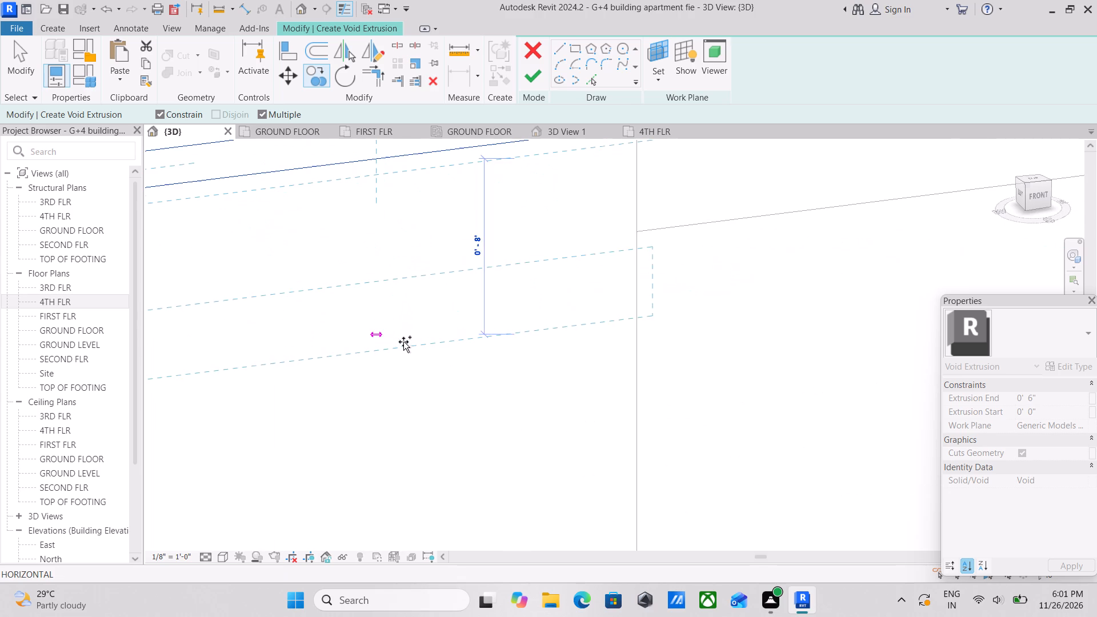
scroll(403, 342, down, 4)
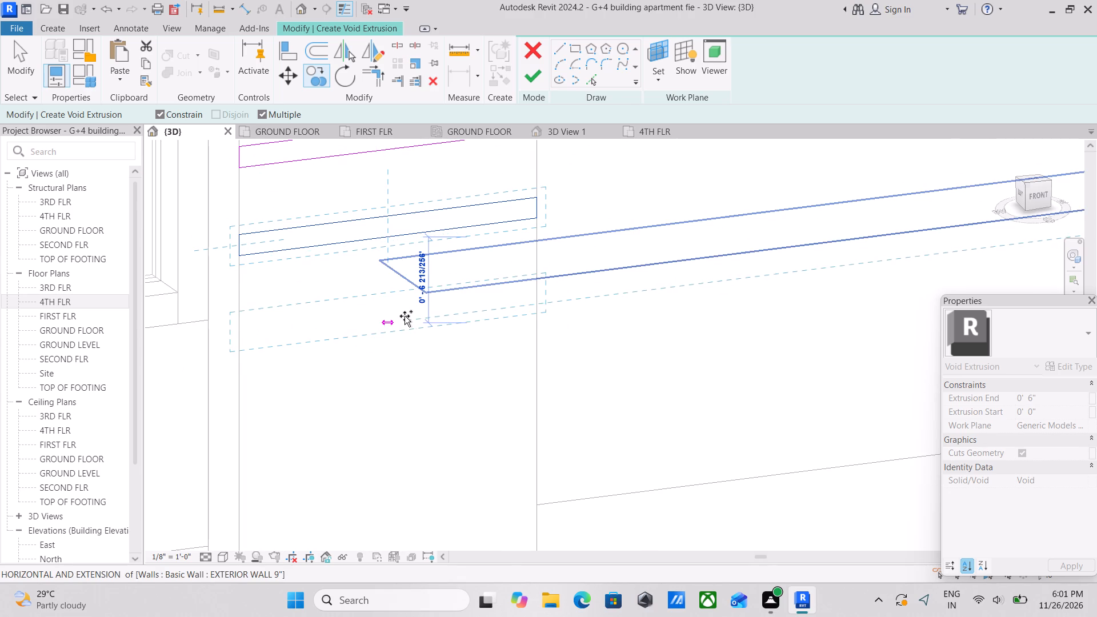
scroll(405, 316, up, 3)
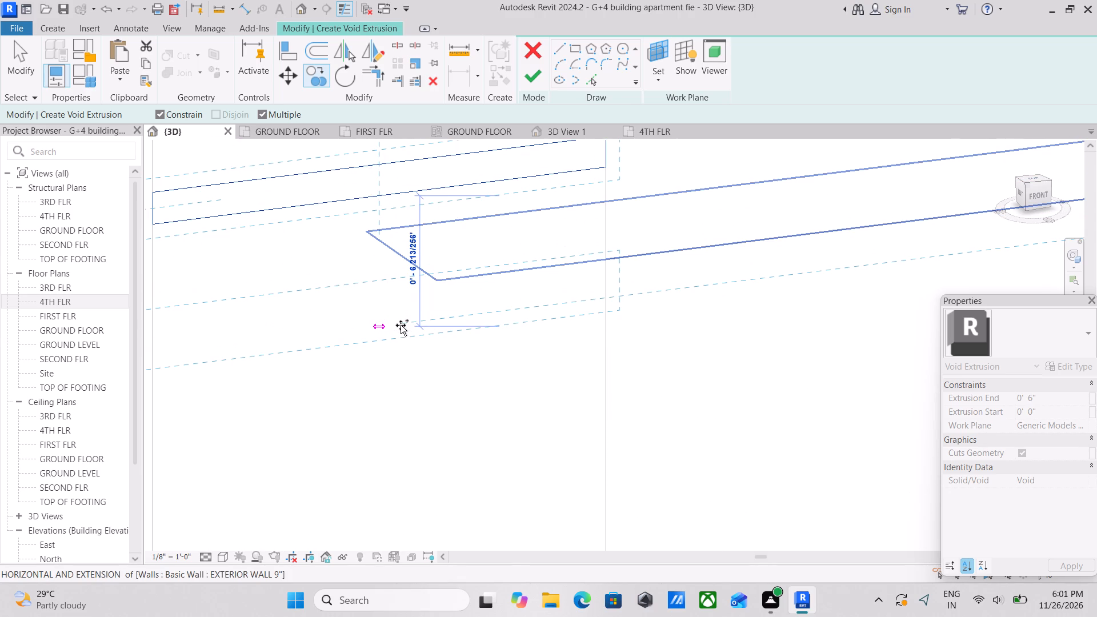
scroll(401, 334, up, 2)
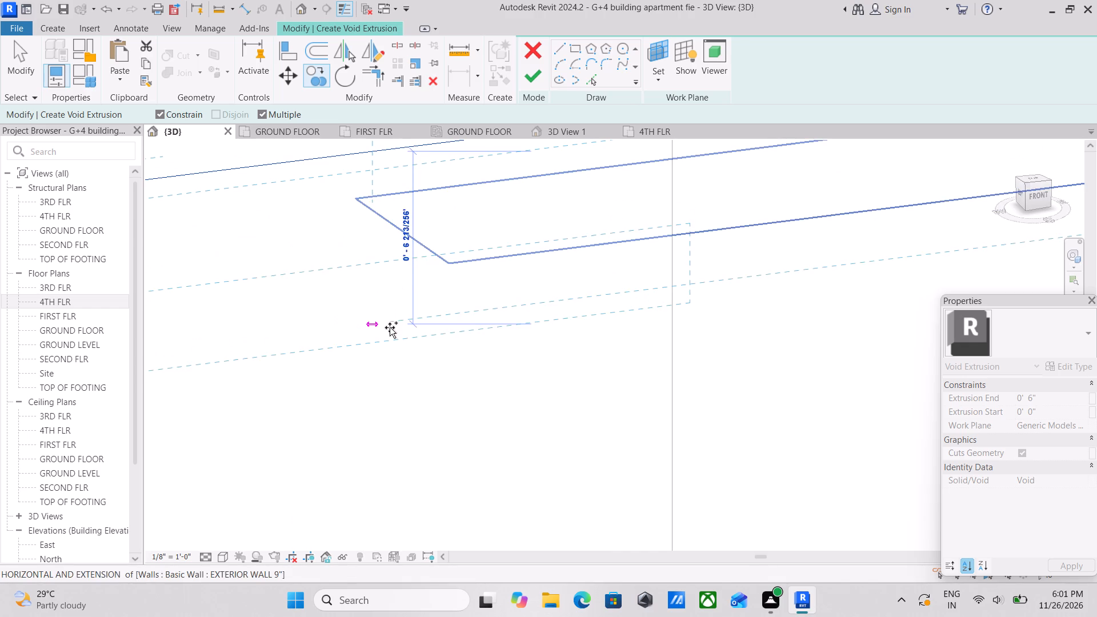
click(390, 334)
scroll(390, 334, down, 12)
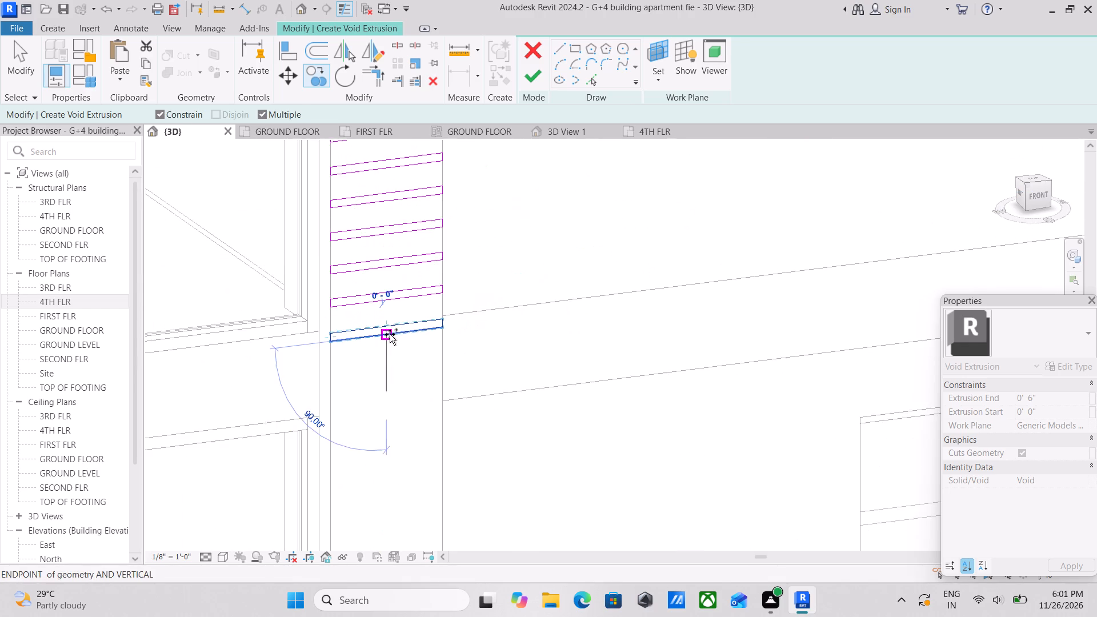
middle_drag(390, 334, 386, 293)
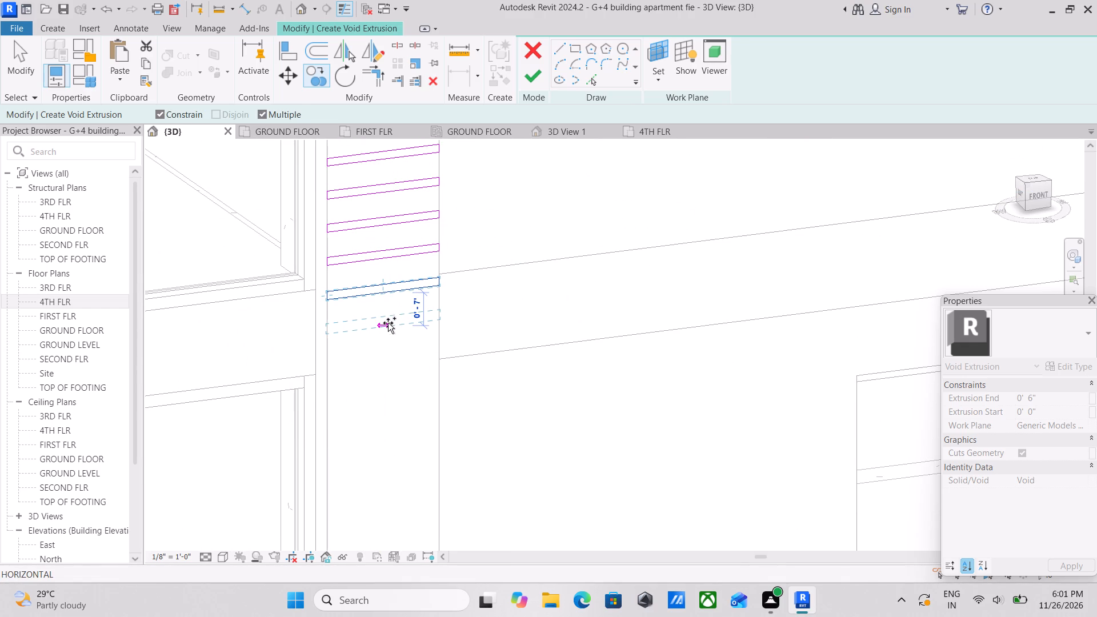
click(388, 323)
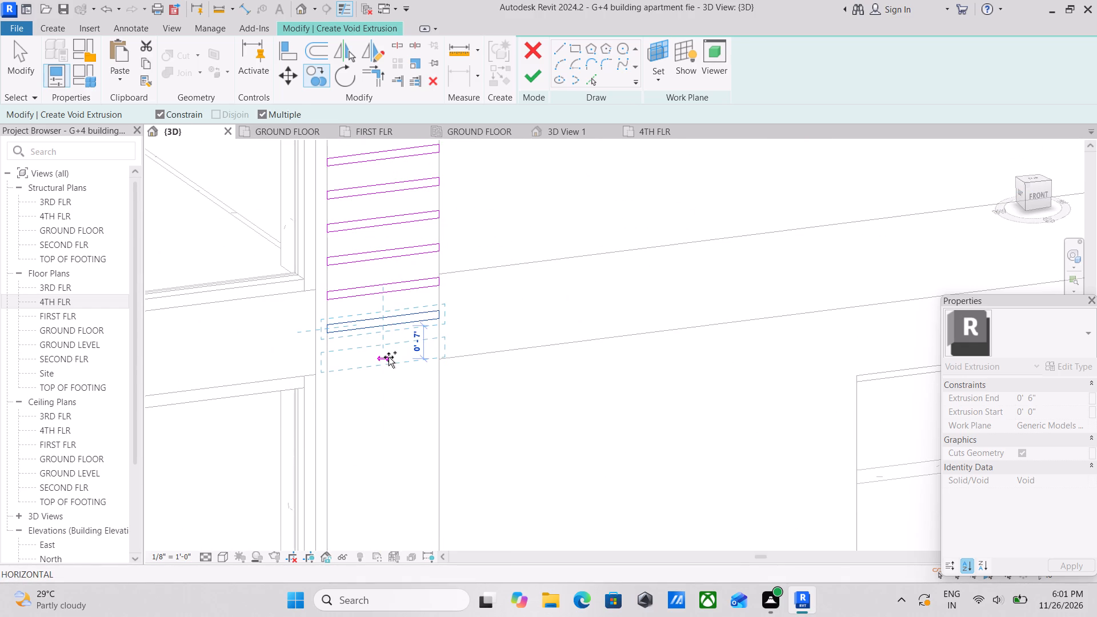
click(389, 357)
scroll(389, 357, down, 2)
middle_drag(389, 357, 383, 292)
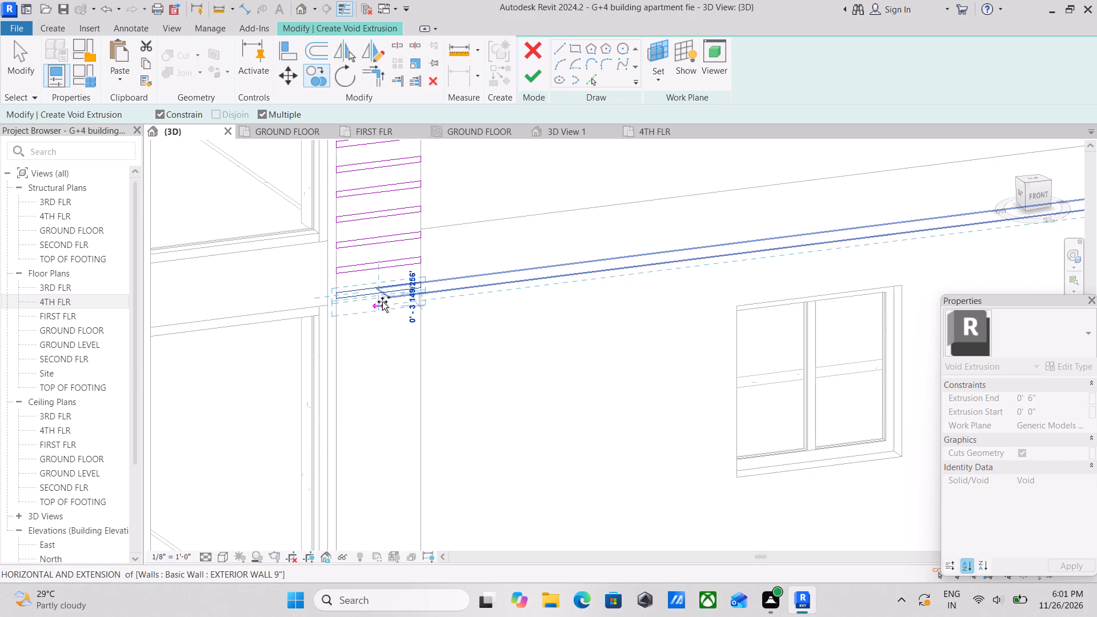
click(381, 316)
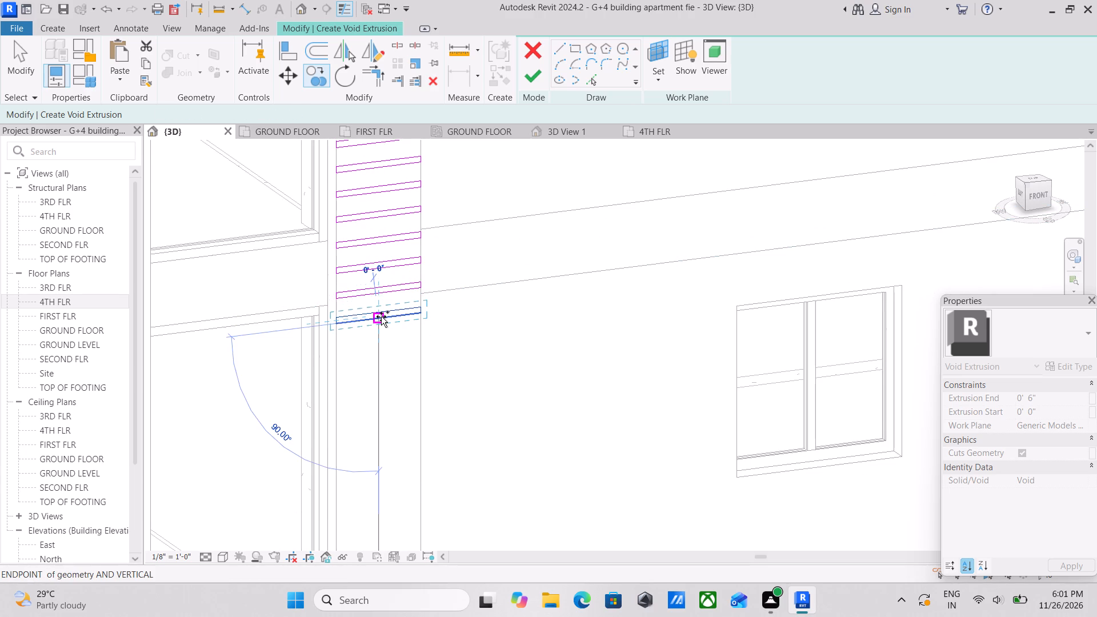
Place three more strip copies at about 7" spacing down the frame beside the head of the lowest opening.
scroll(381, 316, down, 13)
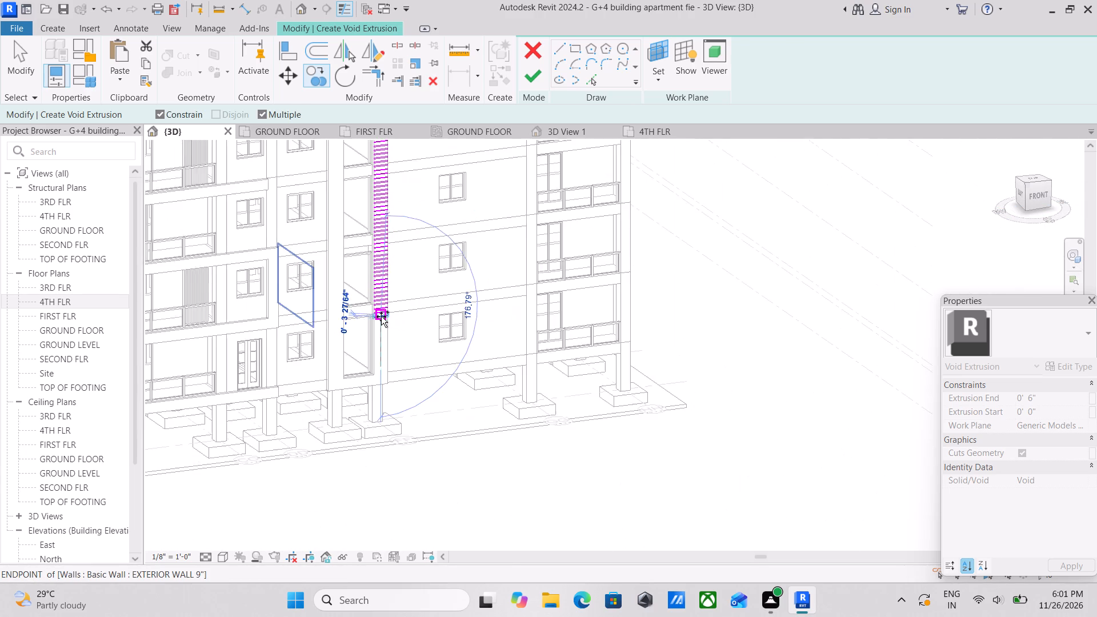
scroll(381, 316, down, 3)
scroll(381, 316, up, 13)
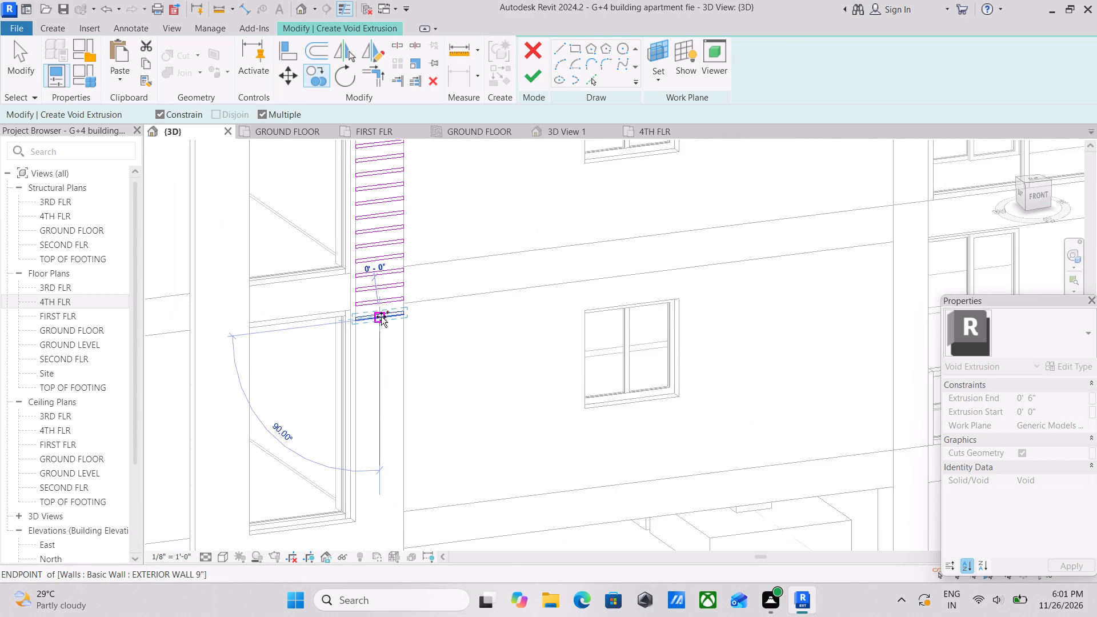
scroll(381, 316, up, 11)
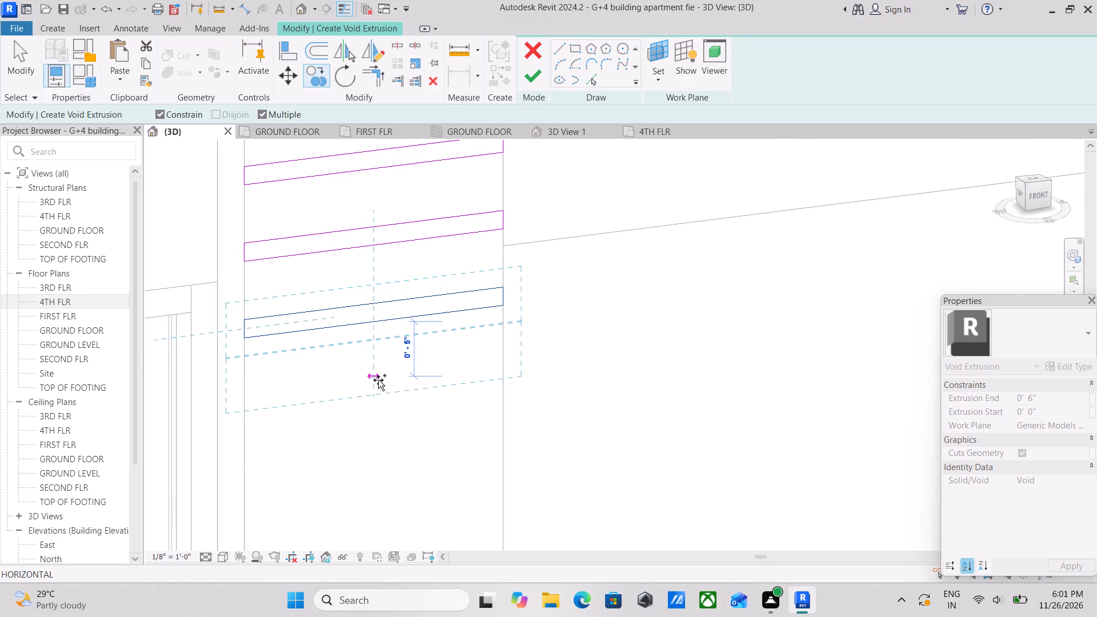
click(382, 392)
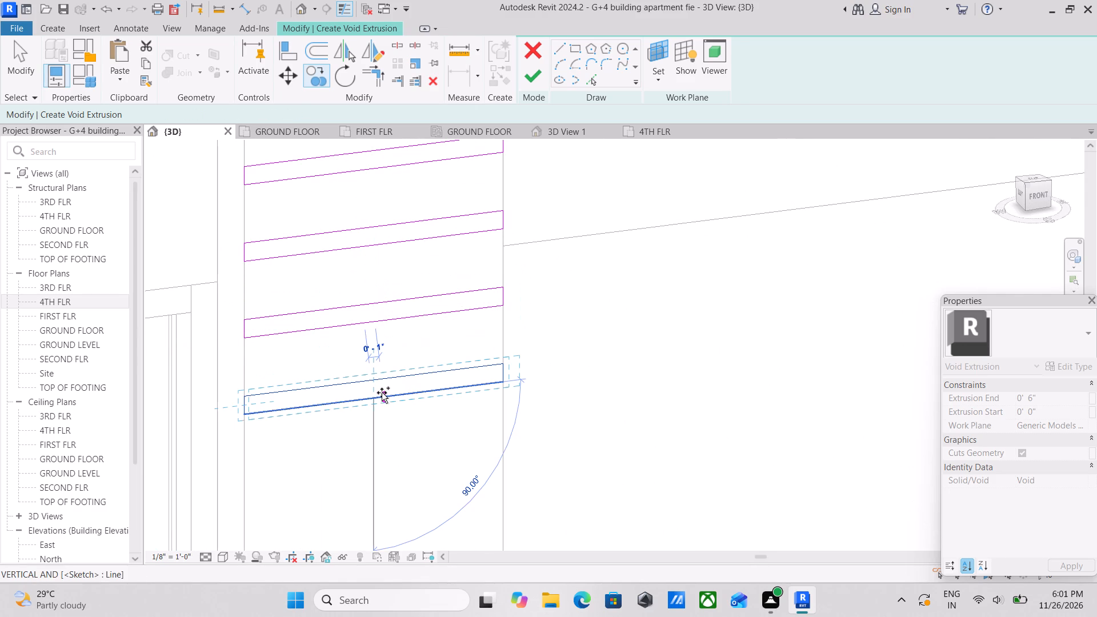
scroll(382, 392, down, 3)
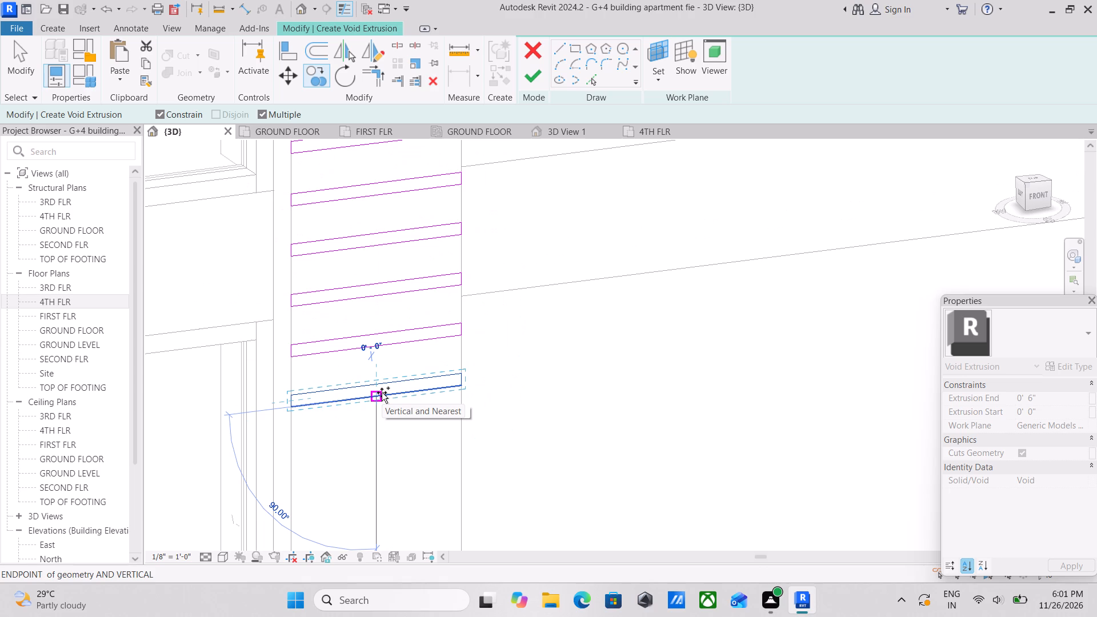
click(385, 446)
middle_drag(385, 446, 379, 356)
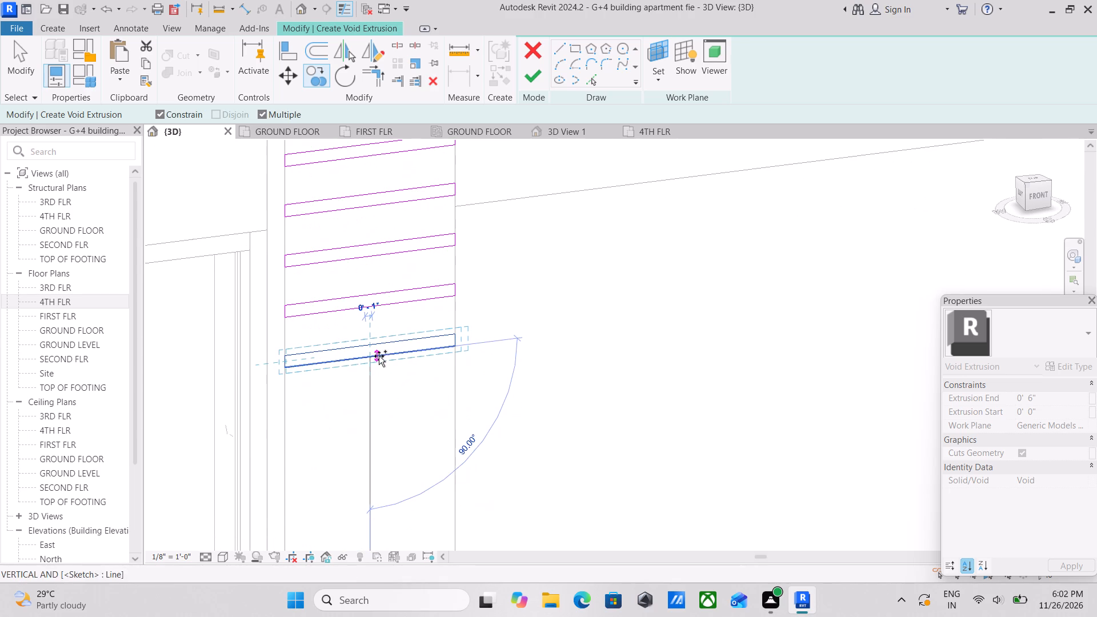
click(376, 404)
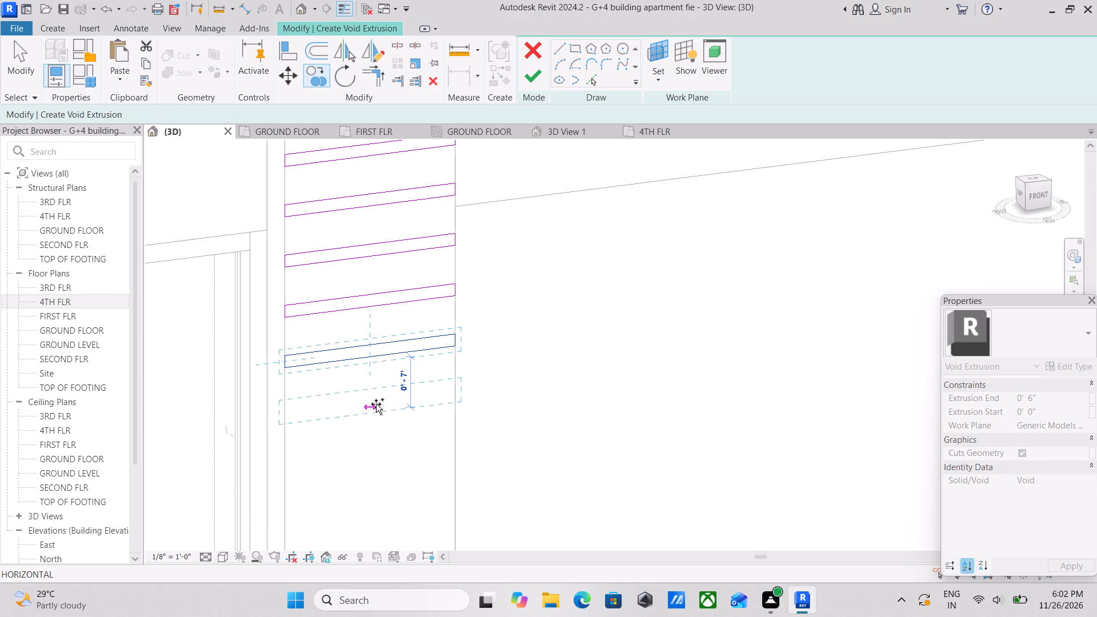
Place three more strip copies at about 7" spacing, continuing down the frame beside the lowest opening.
middle_drag(376, 404, 367, 350)
scroll(367, 357, down, 1)
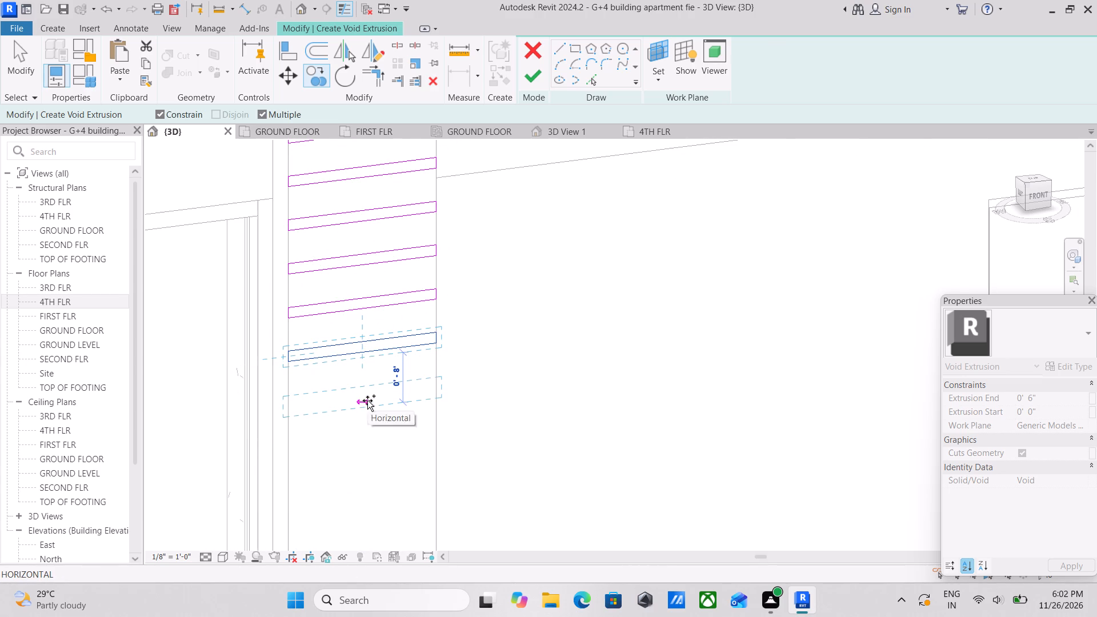
click(367, 396)
middle_drag(367, 396, 361, 347)
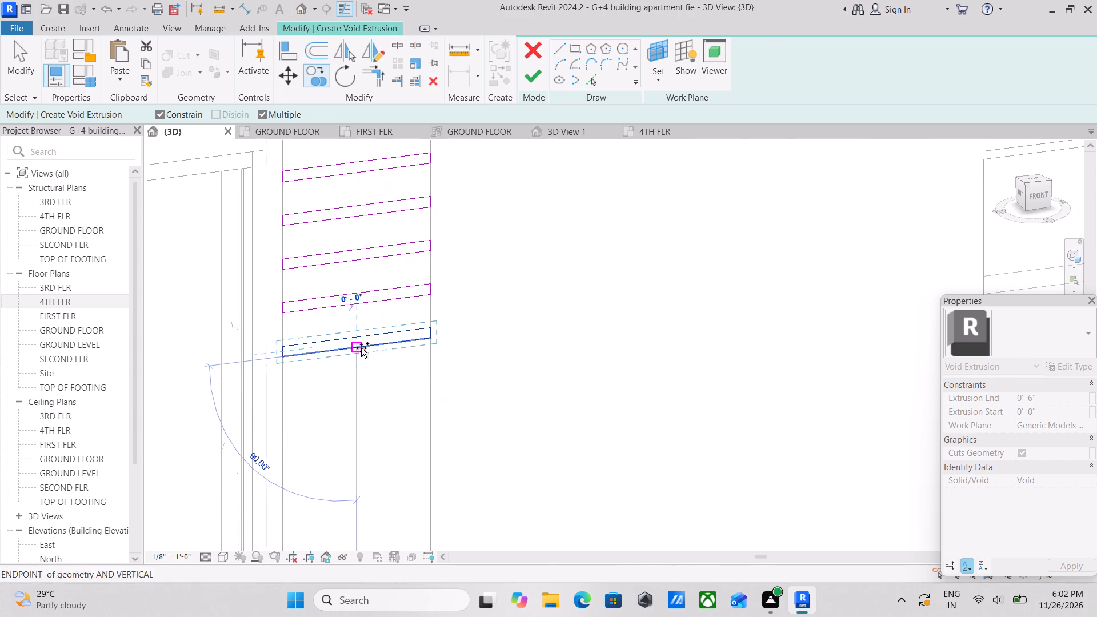
click(363, 390)
scroll(363, 390, down, 1)
middle_drag(363, 390, 359, 337)
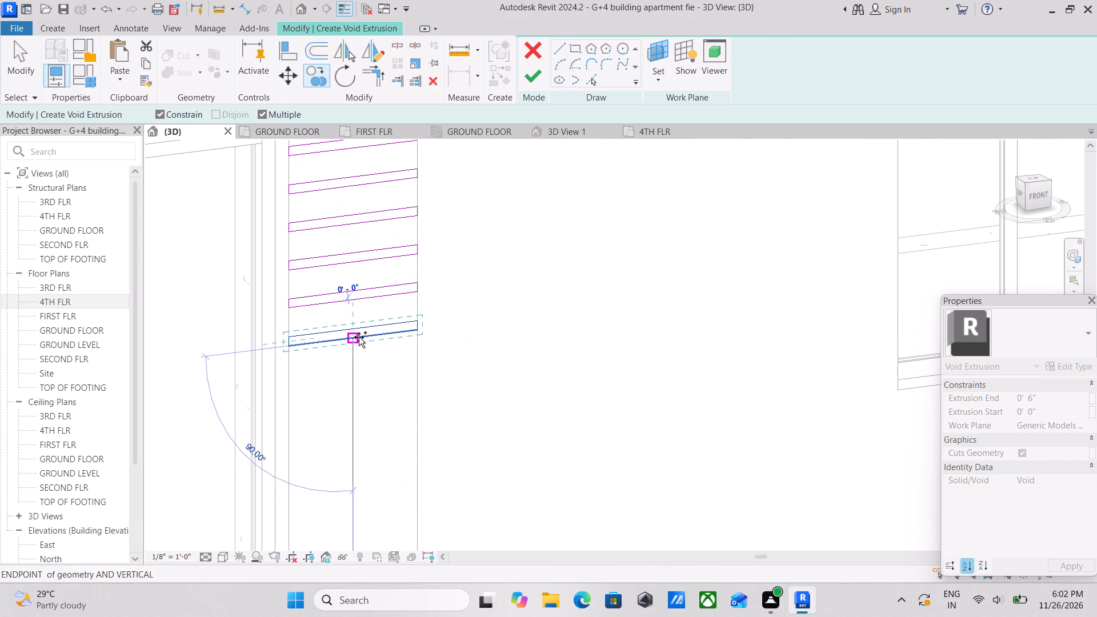
click(353, 374)
scroll(353, 374, down, 2)
middle_drag(353, 374, 348, 331)
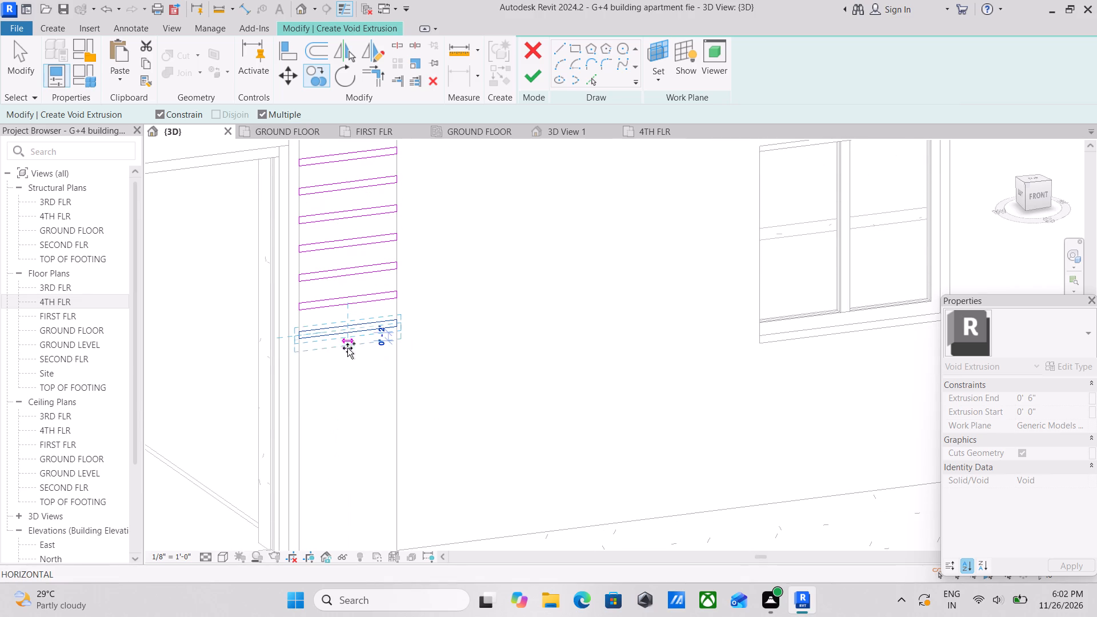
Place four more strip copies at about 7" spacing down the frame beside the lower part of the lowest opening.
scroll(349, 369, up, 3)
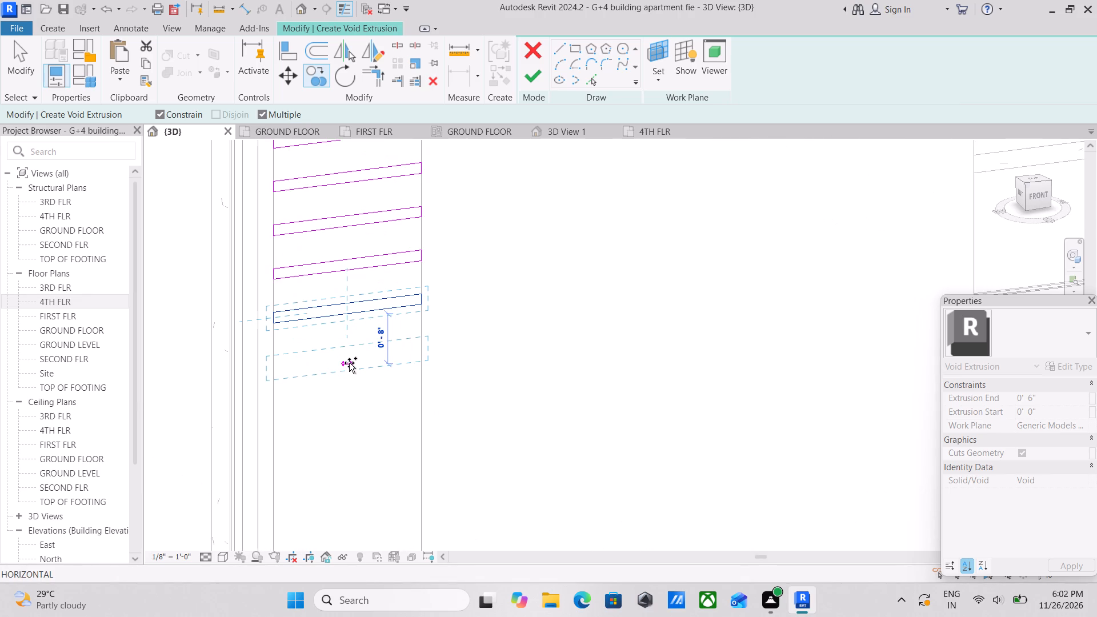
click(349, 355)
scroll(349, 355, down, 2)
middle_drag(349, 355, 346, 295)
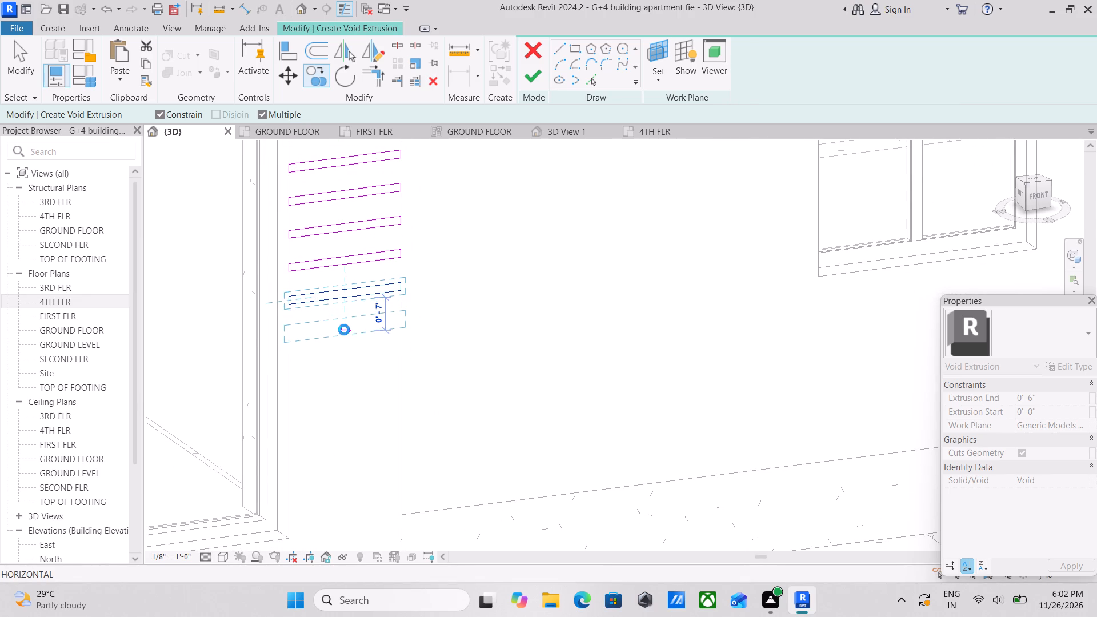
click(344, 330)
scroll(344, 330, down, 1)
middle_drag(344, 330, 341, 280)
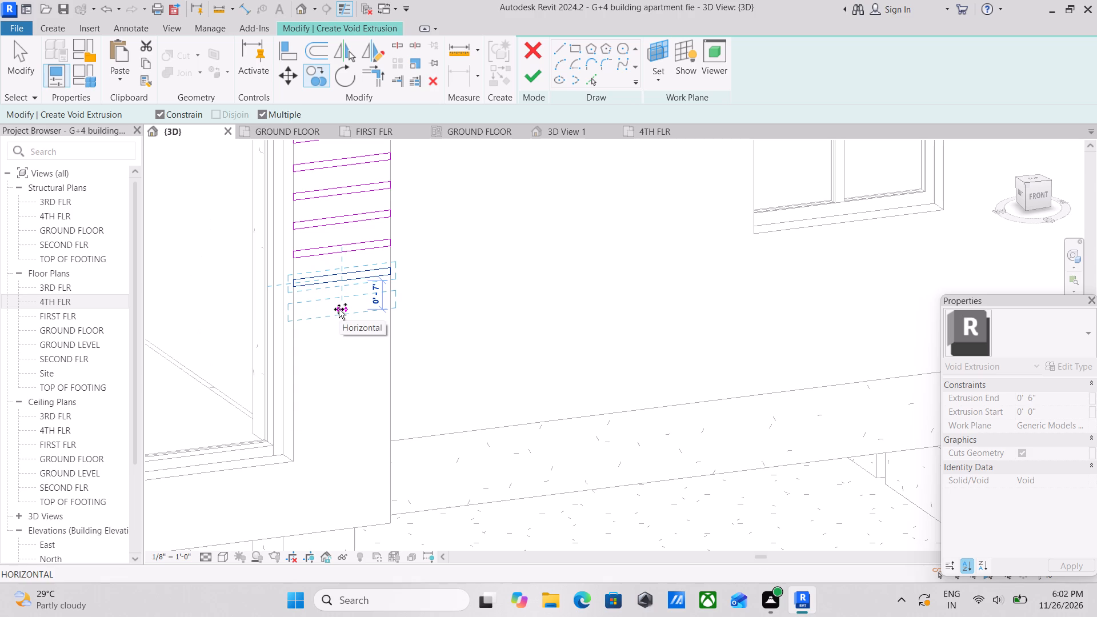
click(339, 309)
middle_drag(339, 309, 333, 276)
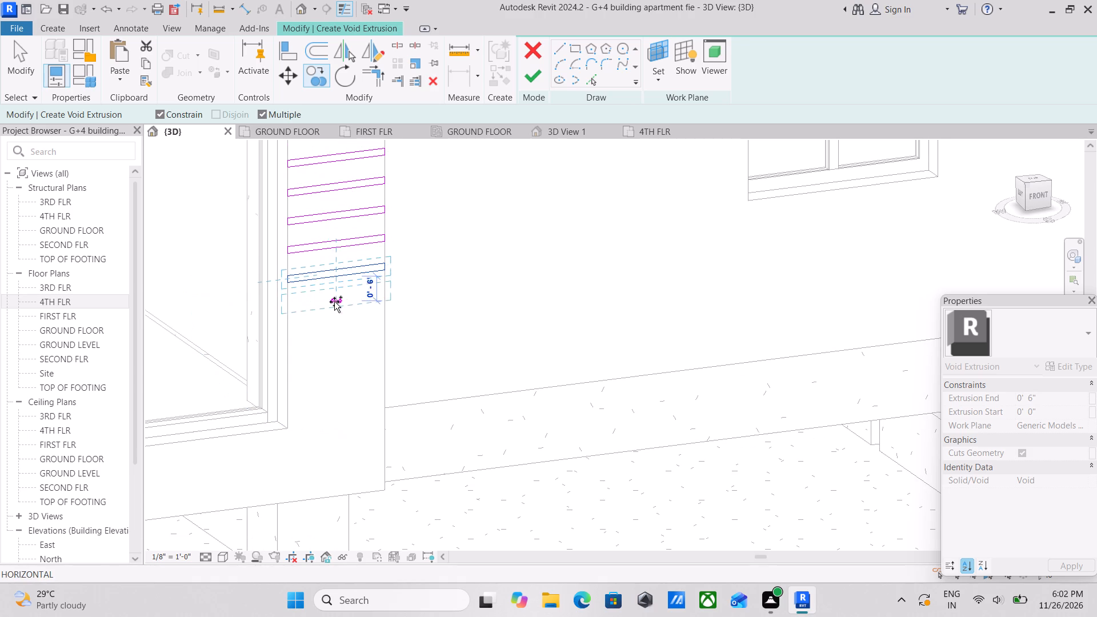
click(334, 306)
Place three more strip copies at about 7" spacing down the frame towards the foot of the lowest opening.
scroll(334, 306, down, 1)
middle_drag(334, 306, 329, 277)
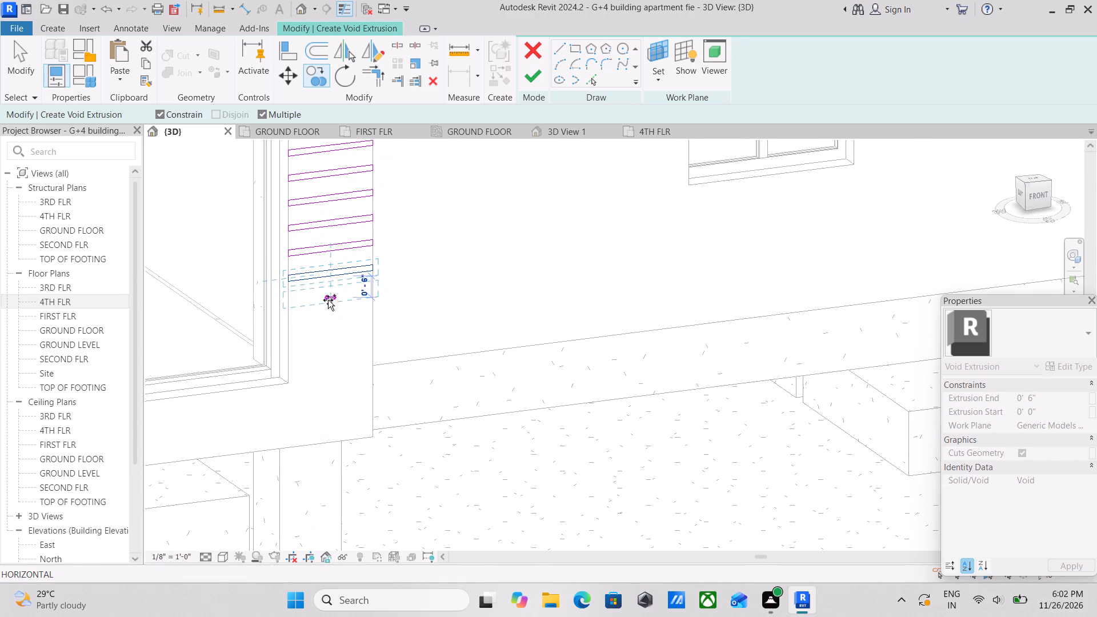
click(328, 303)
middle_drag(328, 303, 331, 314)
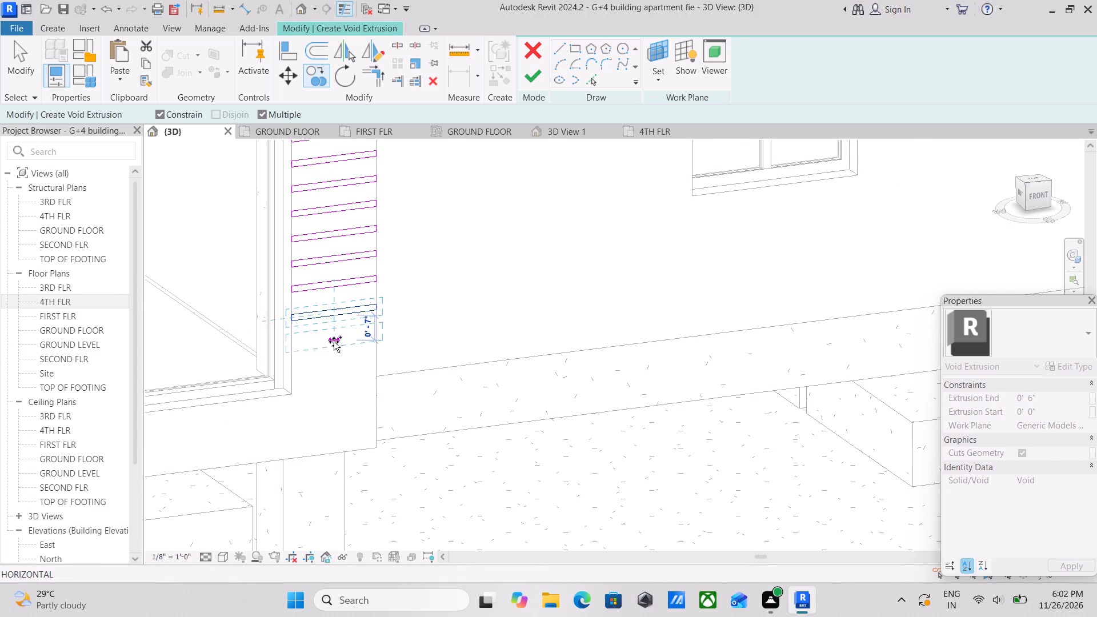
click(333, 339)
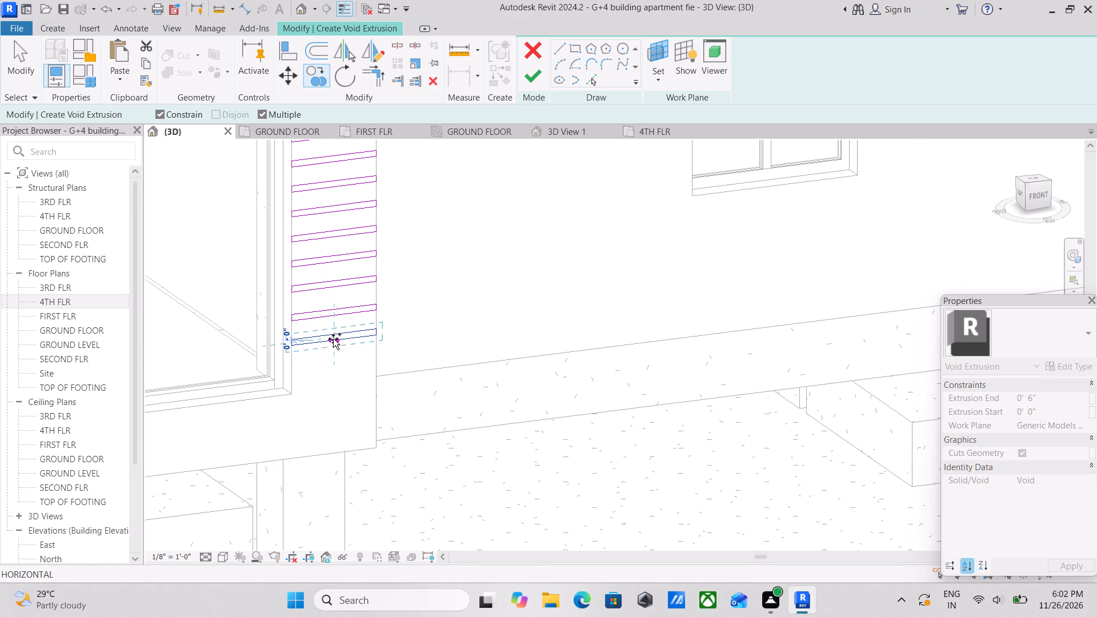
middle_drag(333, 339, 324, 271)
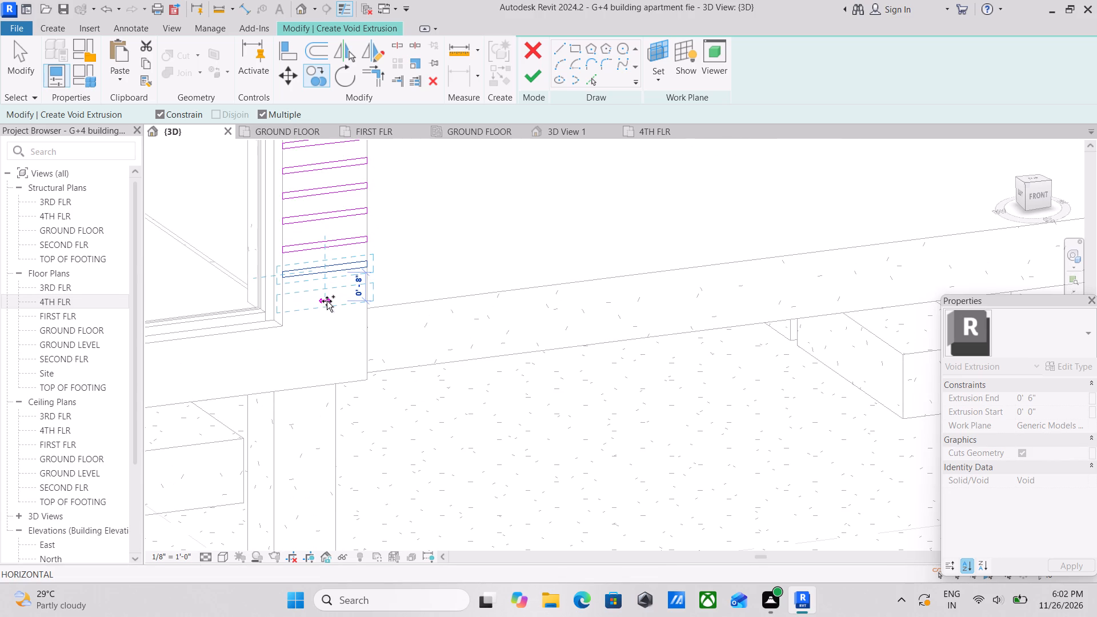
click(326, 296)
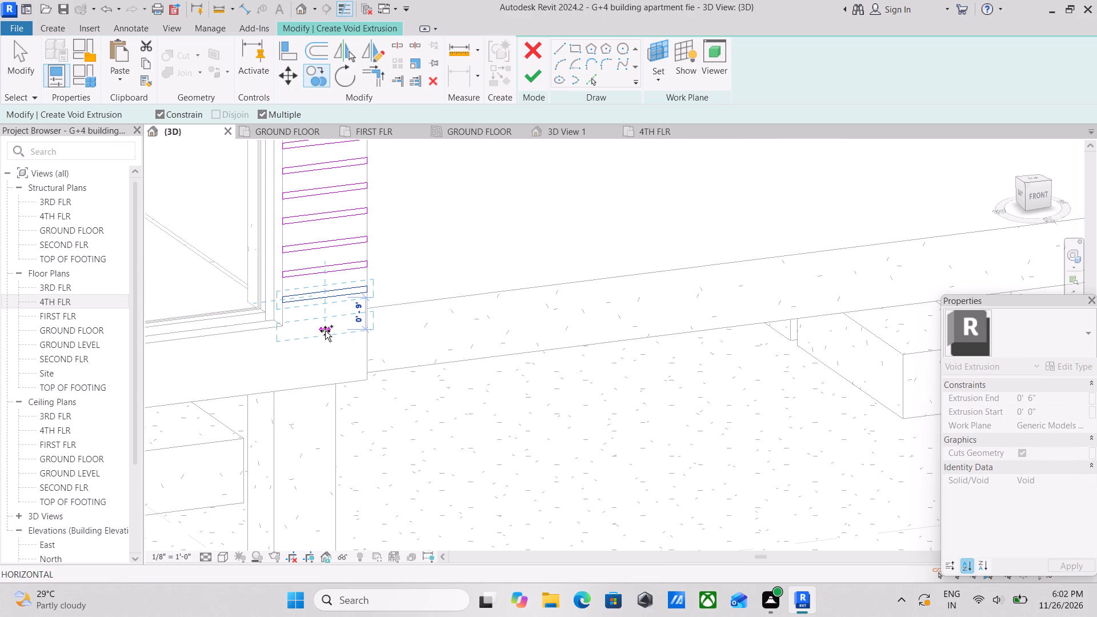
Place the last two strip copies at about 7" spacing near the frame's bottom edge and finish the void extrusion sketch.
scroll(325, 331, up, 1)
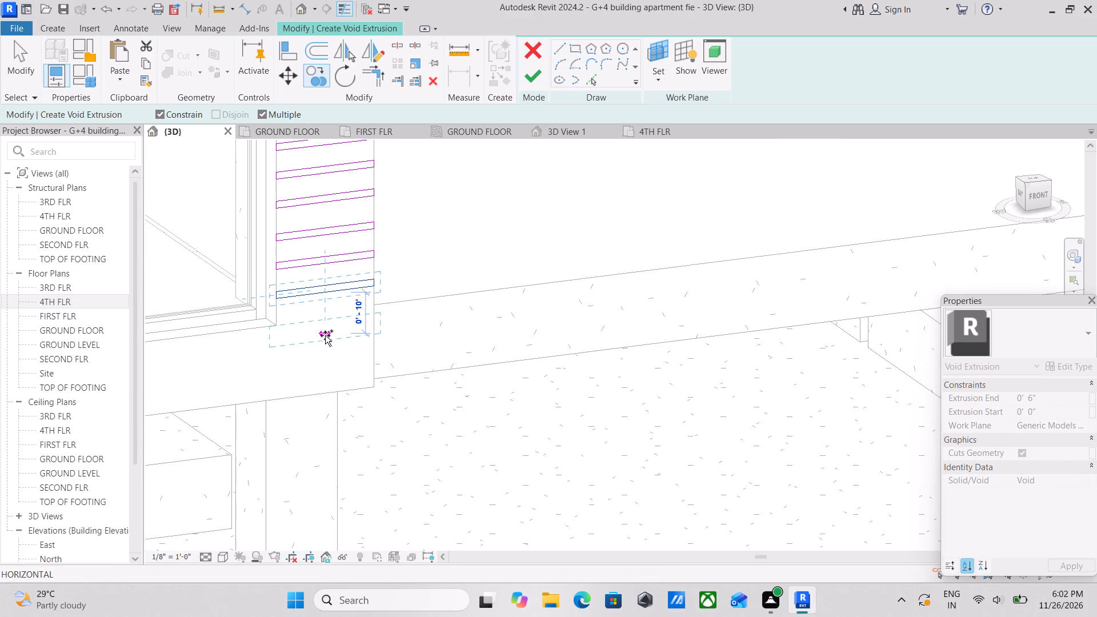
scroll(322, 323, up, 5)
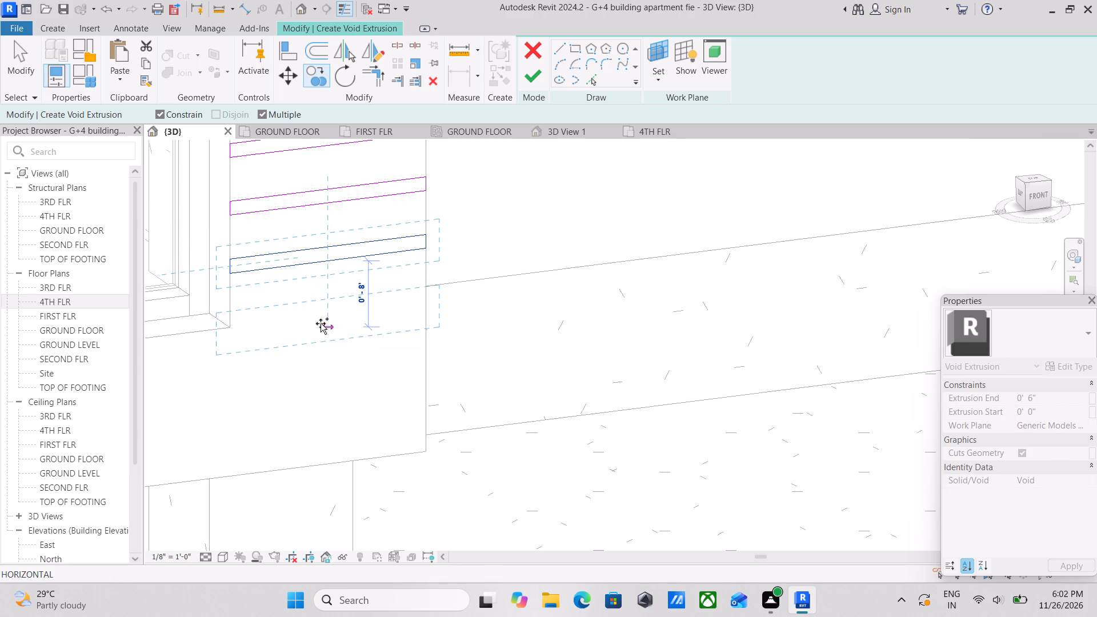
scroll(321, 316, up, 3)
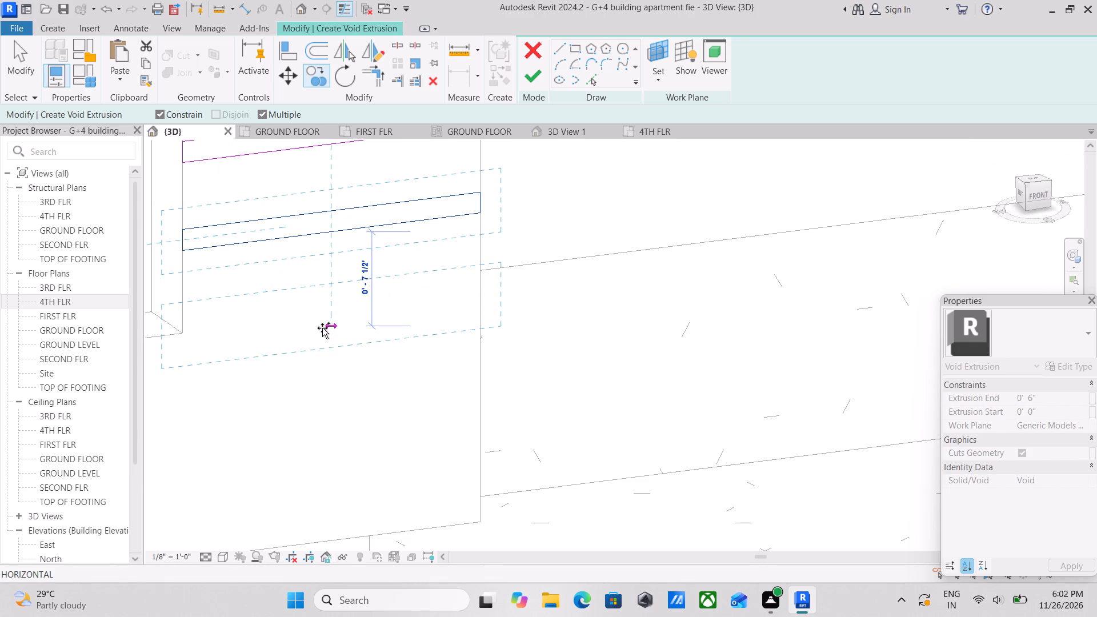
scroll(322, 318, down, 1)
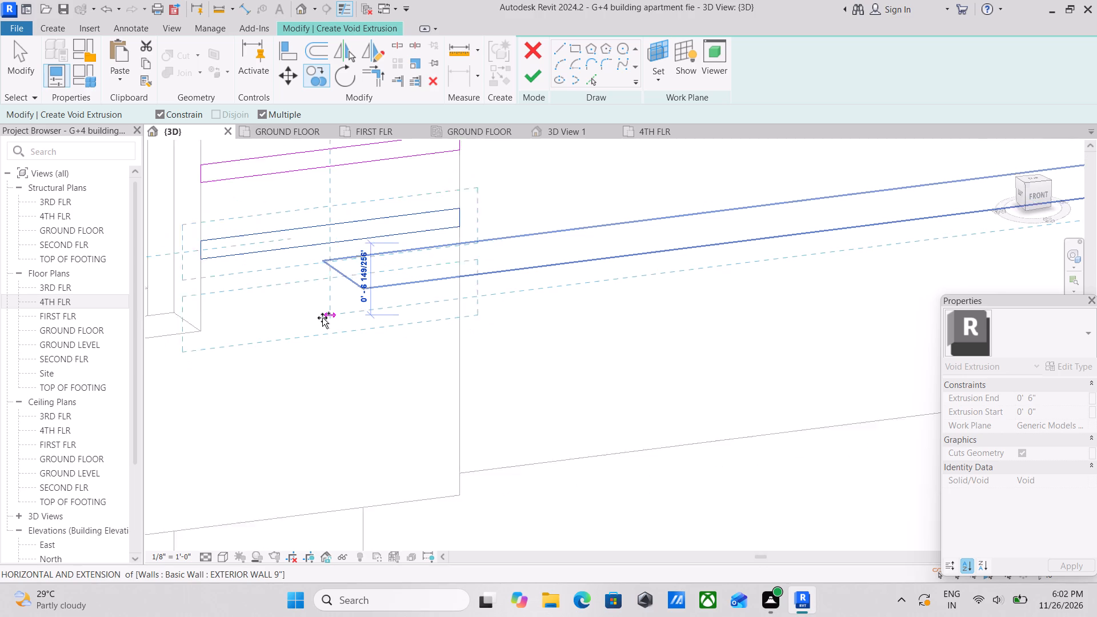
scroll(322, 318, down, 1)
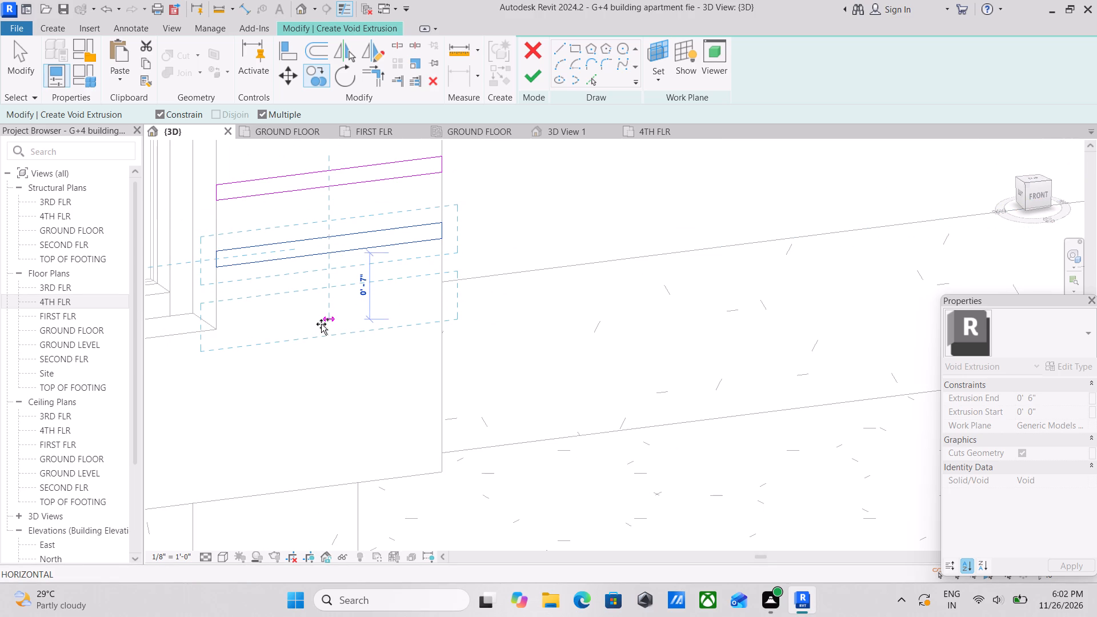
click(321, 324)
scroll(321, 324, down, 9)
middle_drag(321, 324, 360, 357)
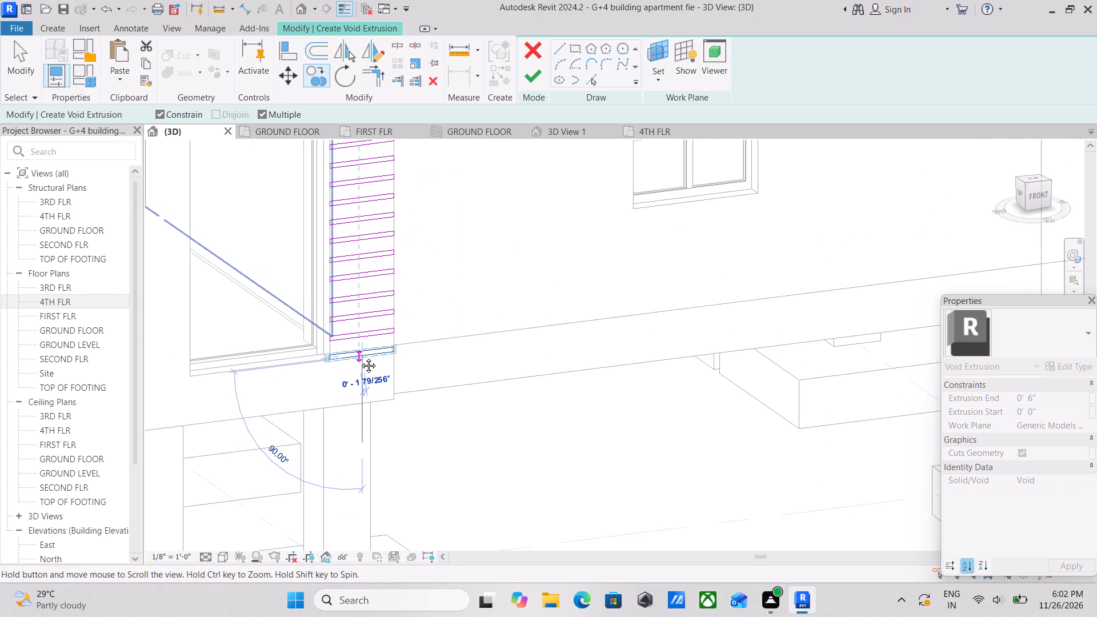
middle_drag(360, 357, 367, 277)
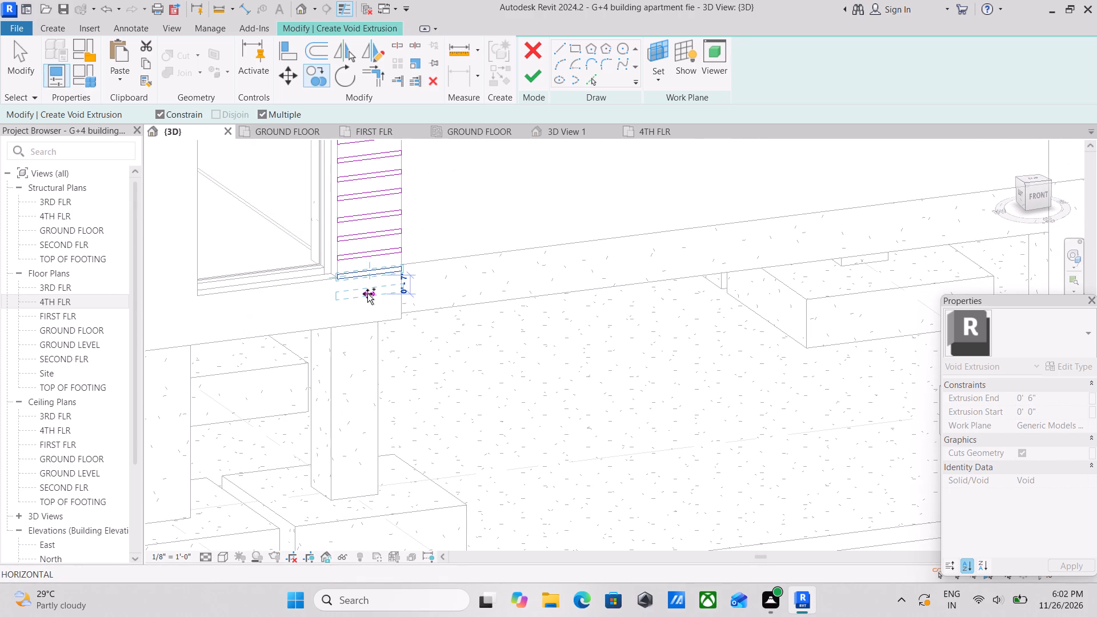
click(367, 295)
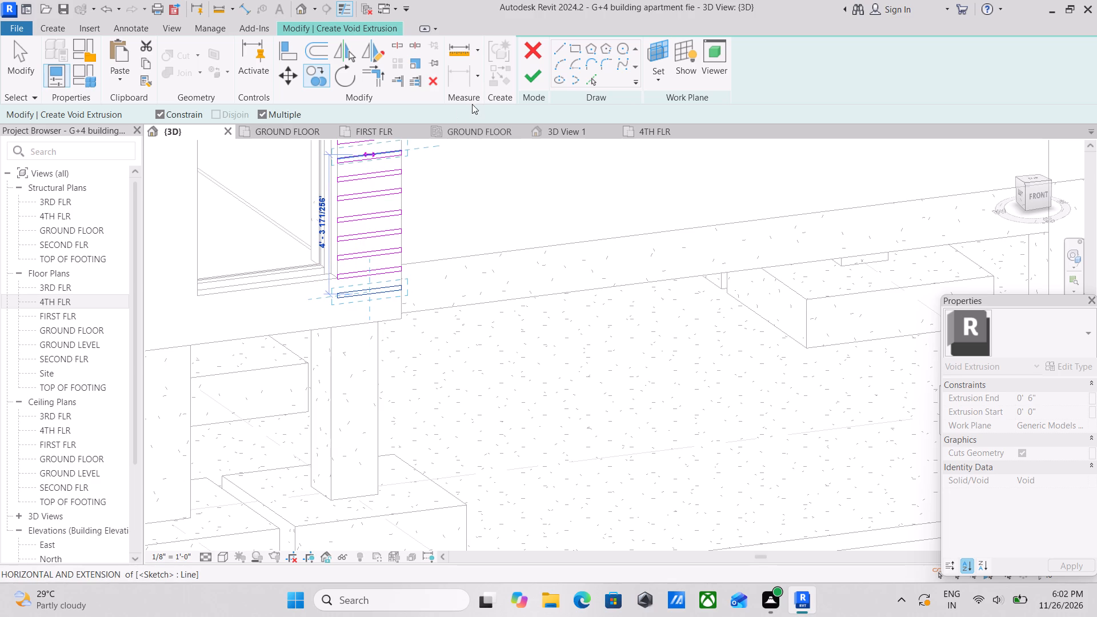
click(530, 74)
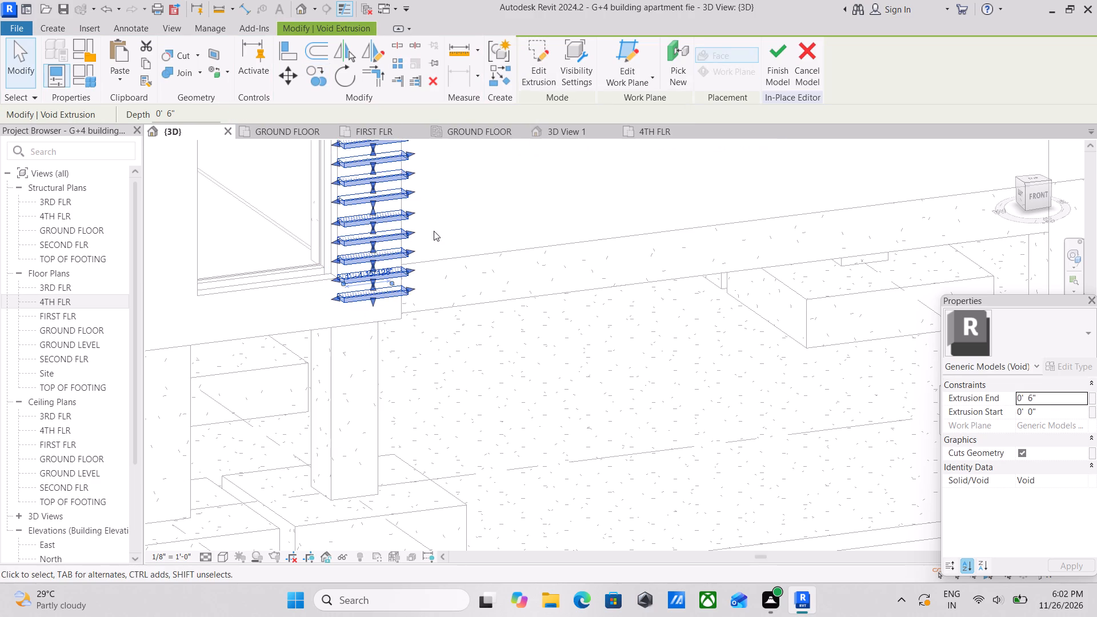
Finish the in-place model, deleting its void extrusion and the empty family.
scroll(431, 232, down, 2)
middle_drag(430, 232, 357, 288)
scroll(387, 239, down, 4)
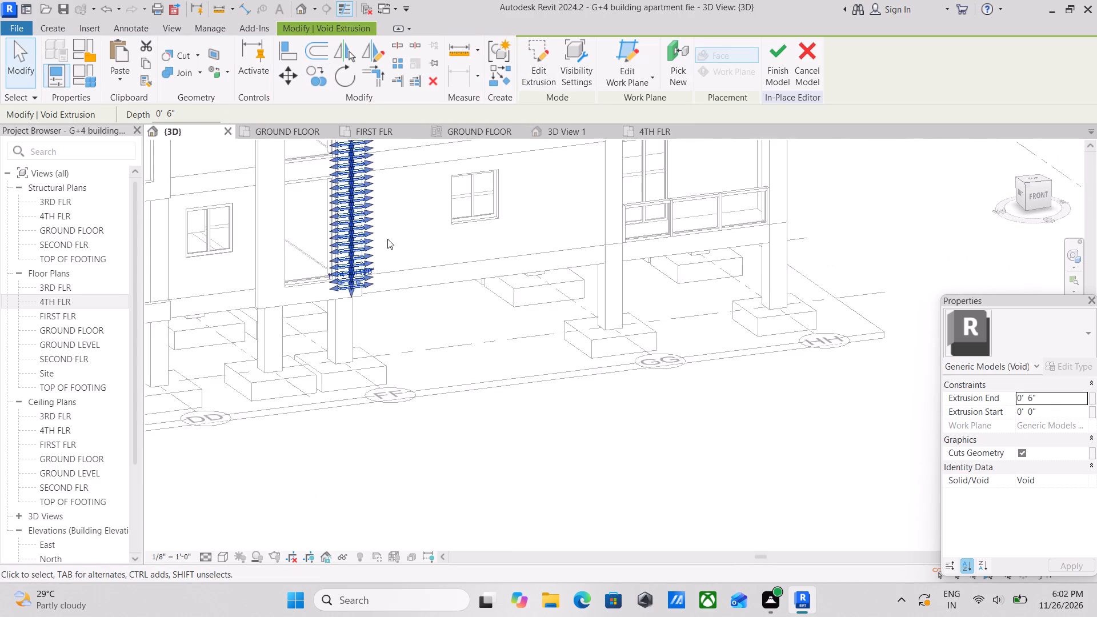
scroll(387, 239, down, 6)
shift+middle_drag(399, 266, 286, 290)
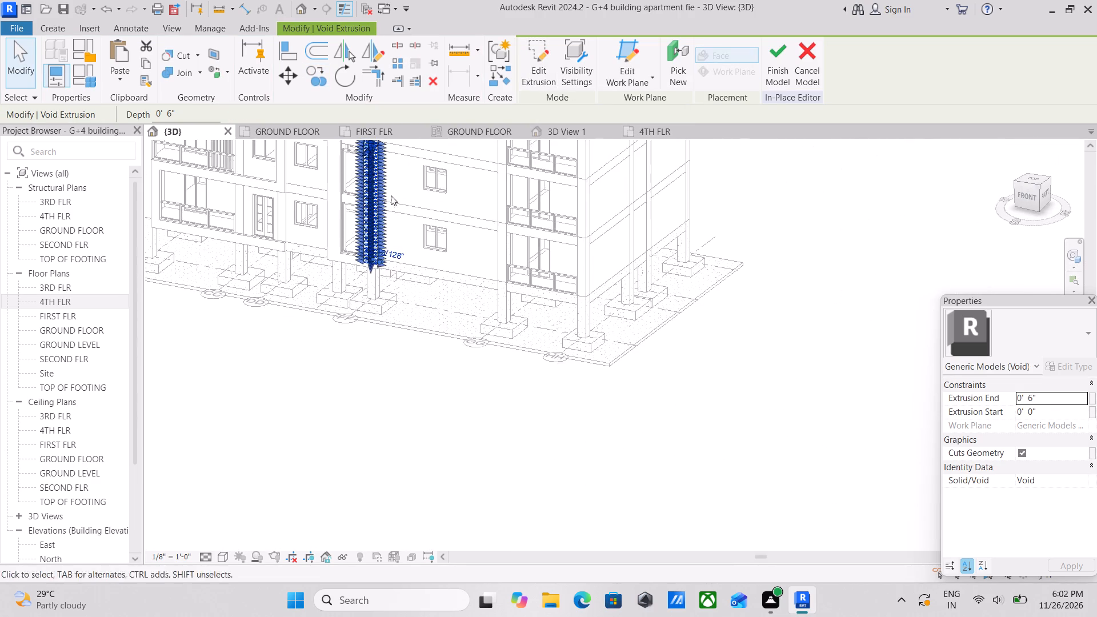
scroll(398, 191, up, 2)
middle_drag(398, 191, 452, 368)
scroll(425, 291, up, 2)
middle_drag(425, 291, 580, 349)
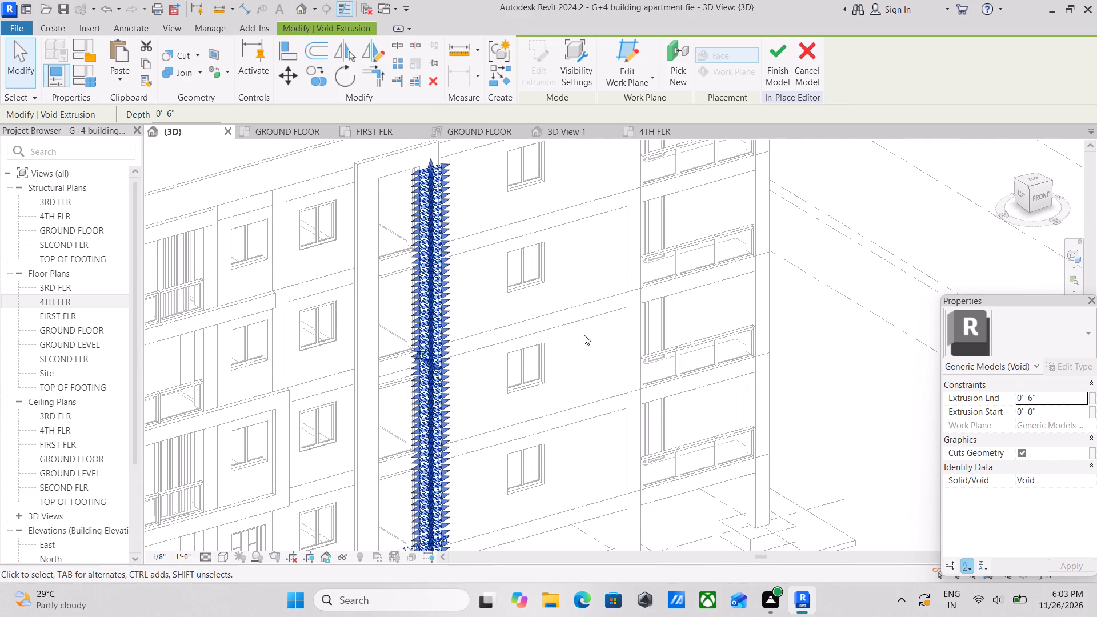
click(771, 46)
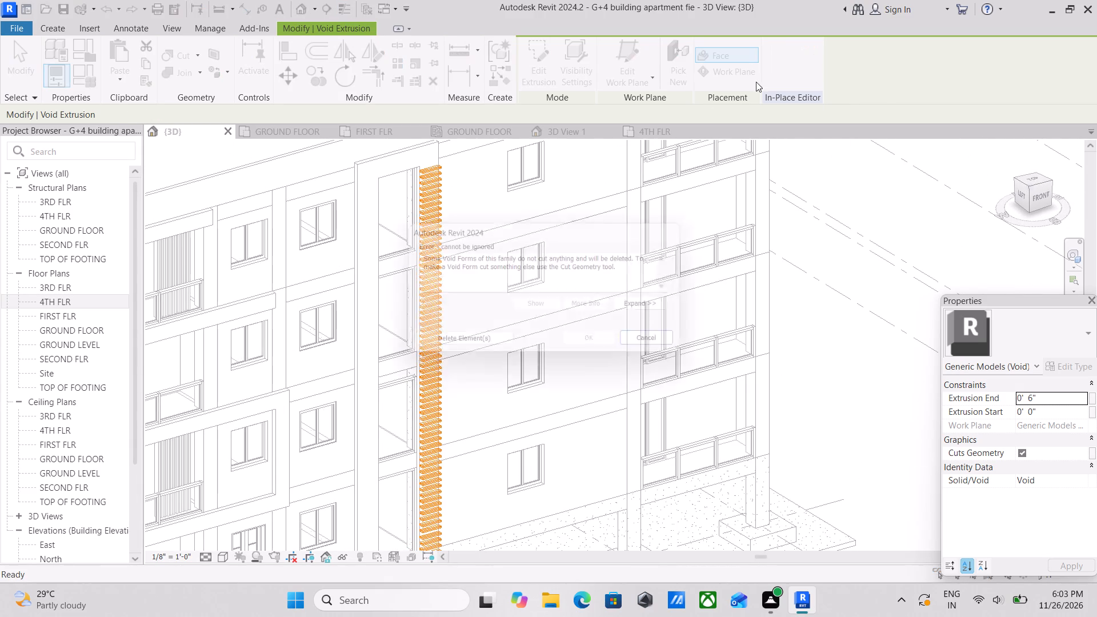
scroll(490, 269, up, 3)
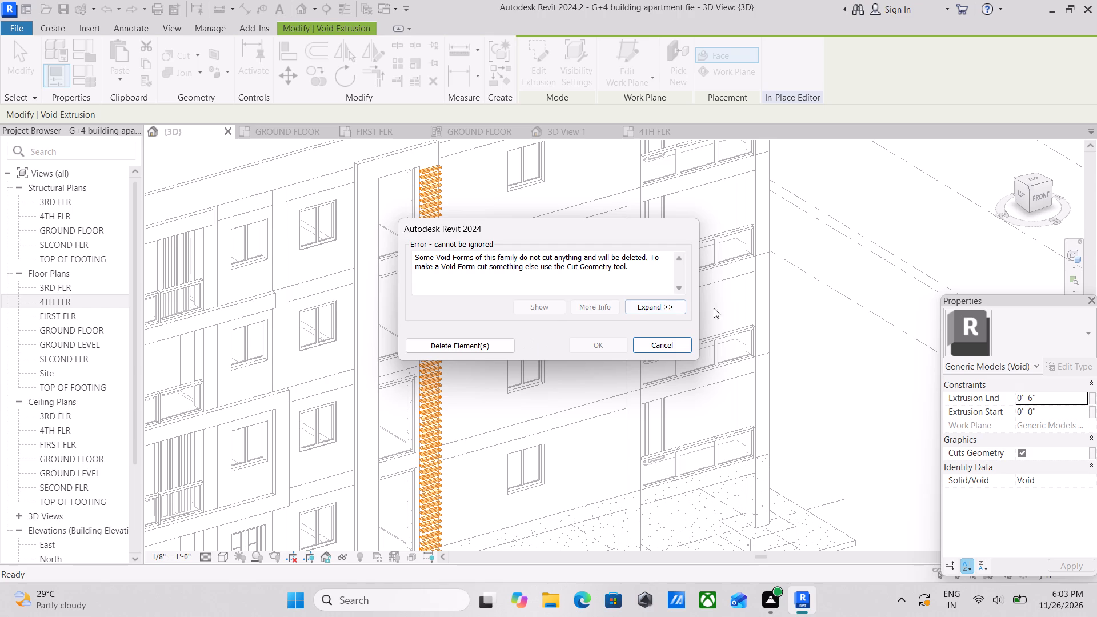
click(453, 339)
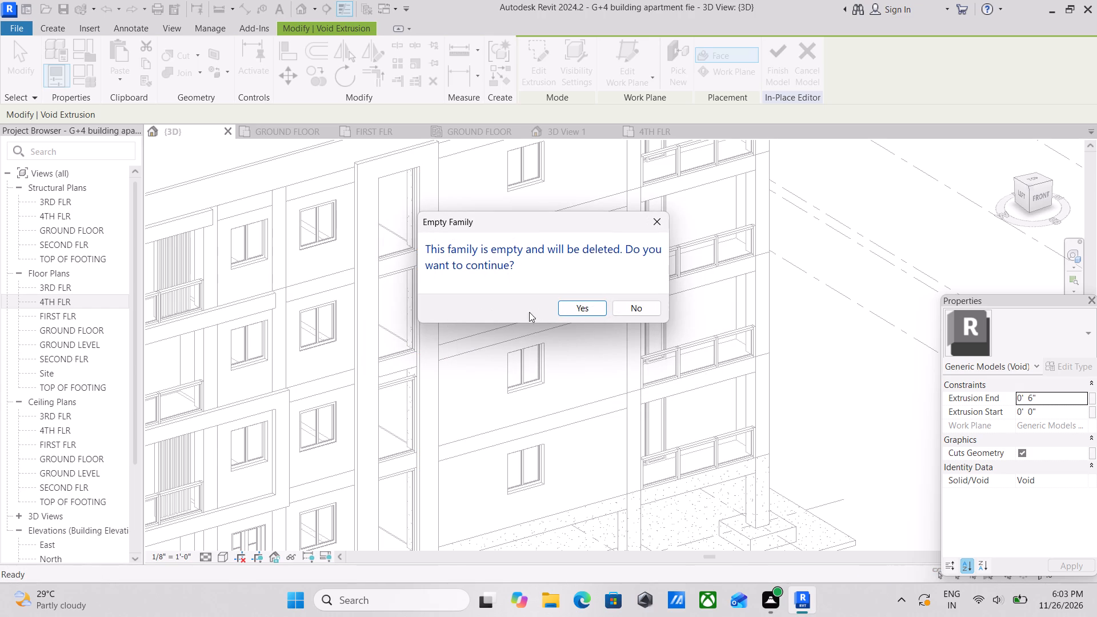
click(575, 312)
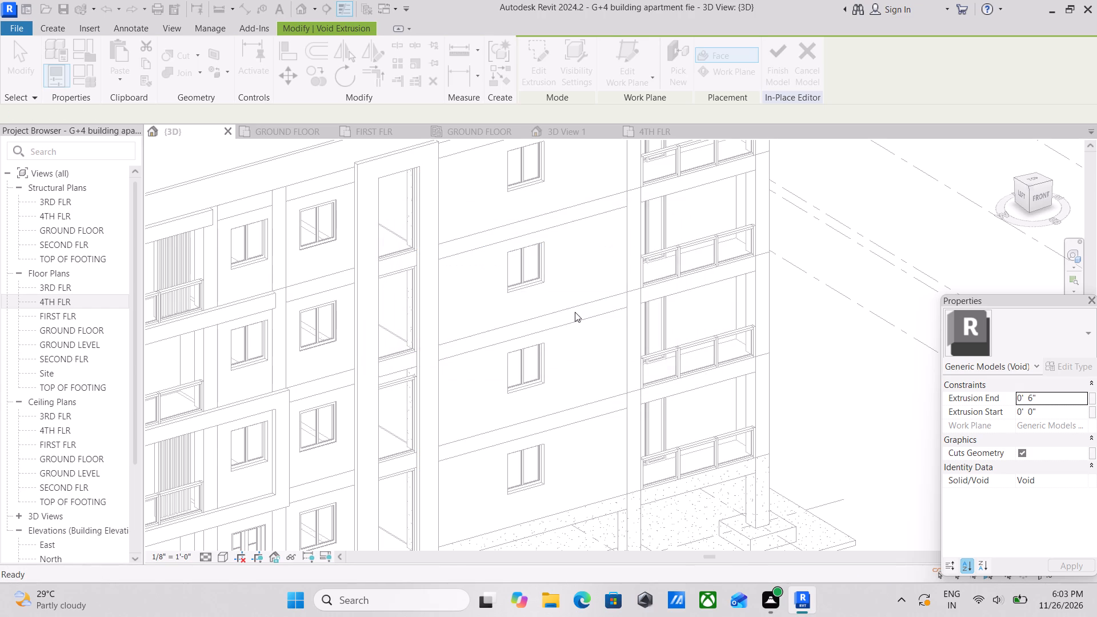
Examine the central bay's frame and curtain walls on the front facade from several angles.
shift+middle_drag(552, 320, 477, 352)
scroll(415, 225, up, 4)
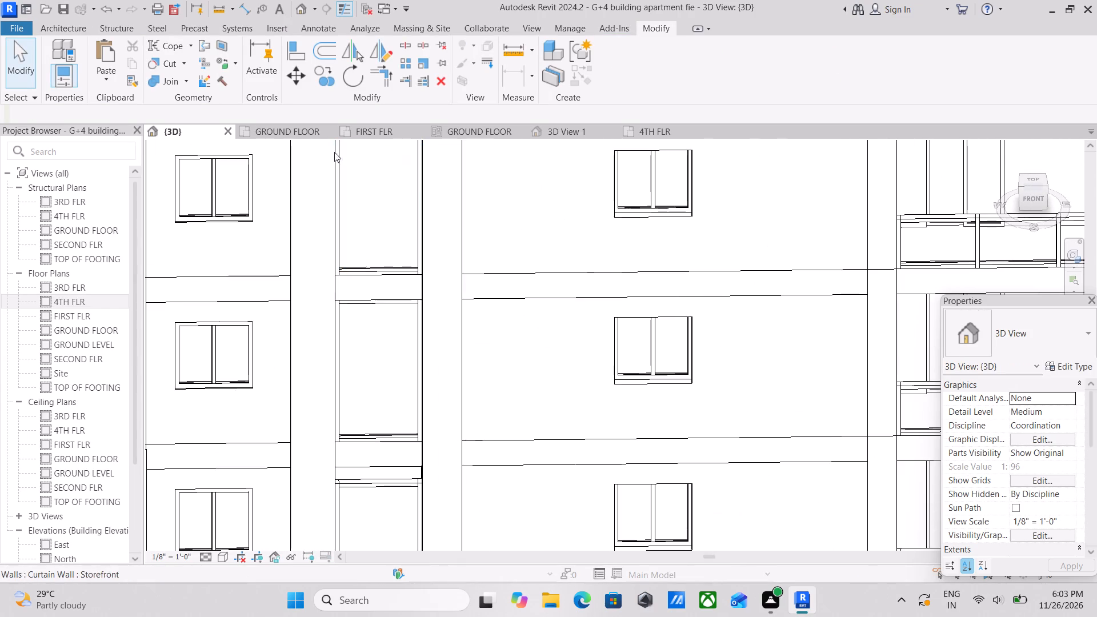
scroll(249, 189, down, 4)
shift+middle_drag(381, 281, 509, 357)
middle_drag(435, 336, 328, 292)
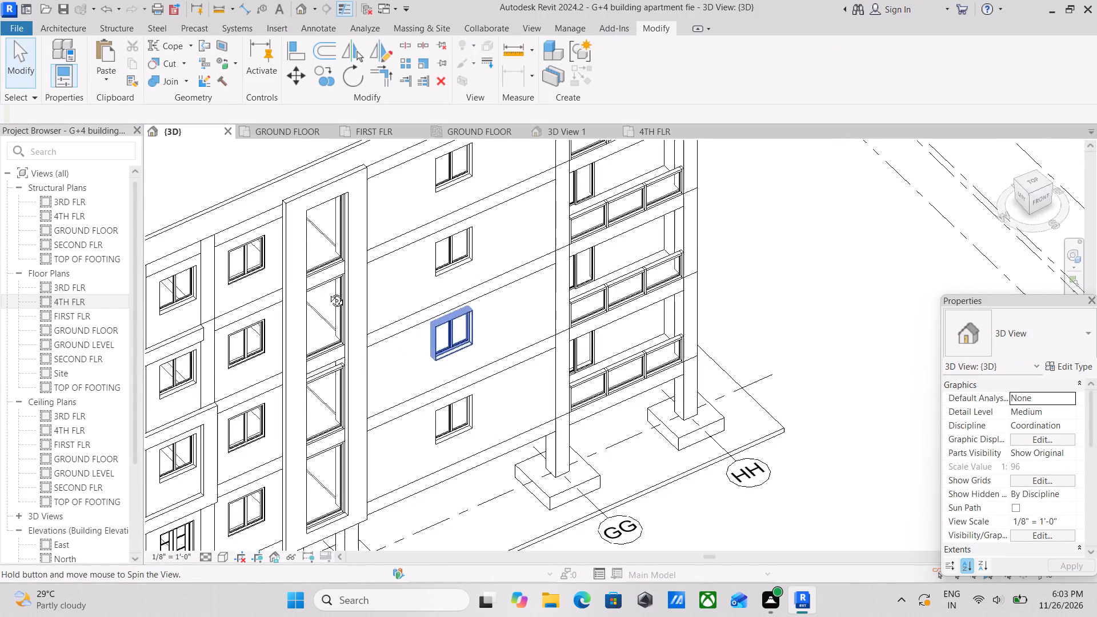
middle_drag(328, 292, 321, 290)
scroll(321, 290, down, 2)
middle_drag(321, 290, 356, 279)
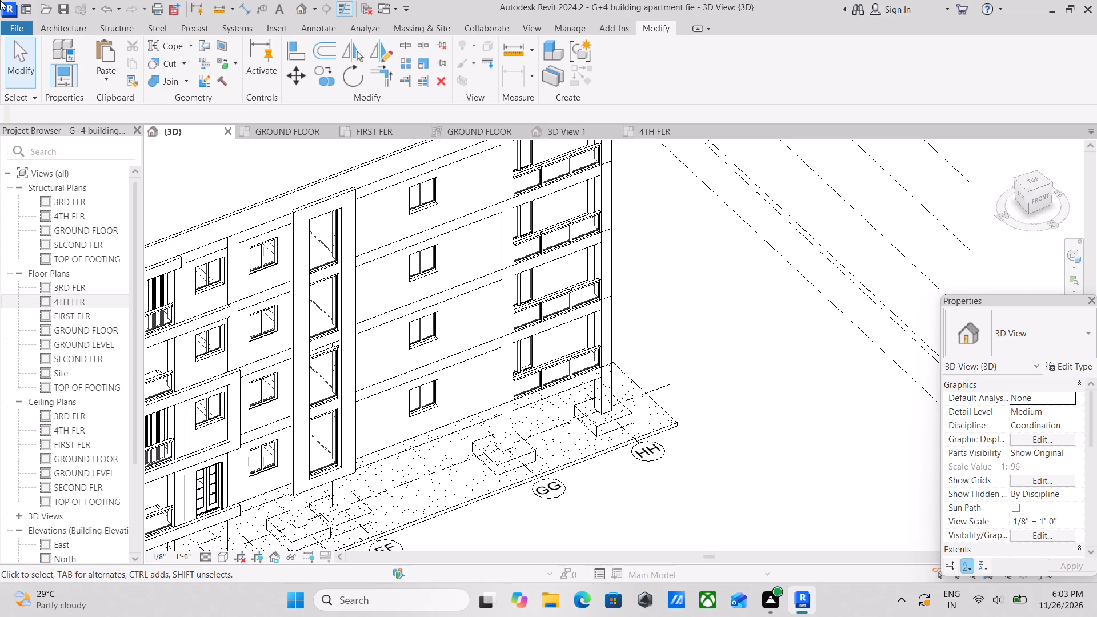
scroll(31, 0, up, 2)
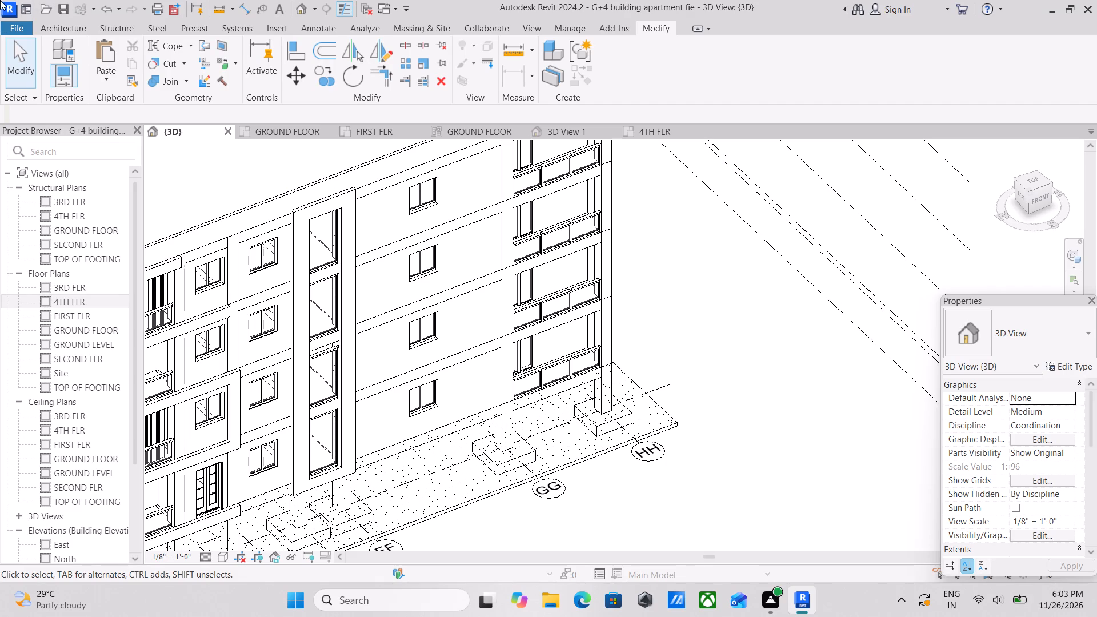
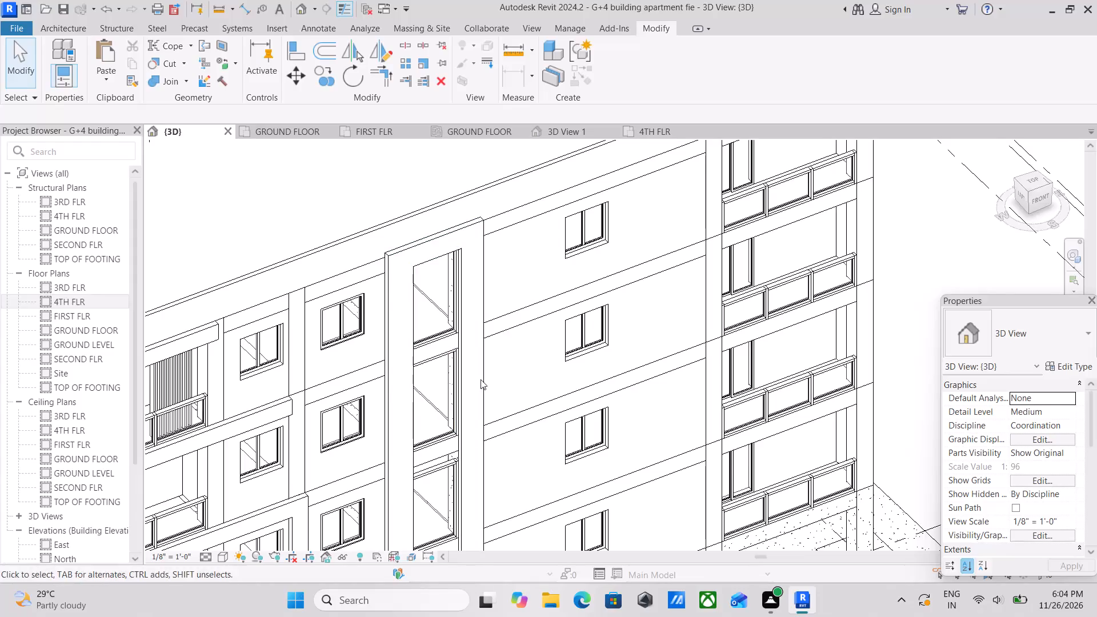
Examine the central bay's frame on the front facade from several angles, from its top down to the footings.
middle_drag(397, 391, 346, 359)
shift+middle_drag(411, 394, 368, 386)
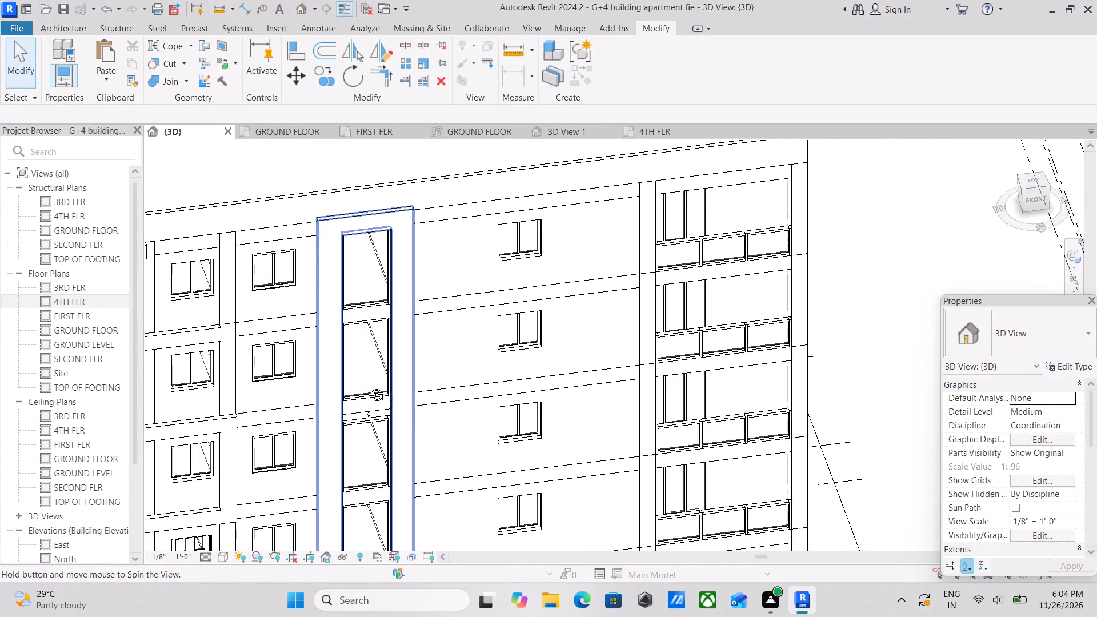
shift+middle_drag(368, 386, 314, 368)
shift+scroll(310, 368, down, 1)
middle_drag(420, 401, 350, 312)
shift+scroll(395, 432, down, 2)
shift+middle_drag(395, 432, 358, 402)
shift+middle_drag(357, 402, 419, 408)
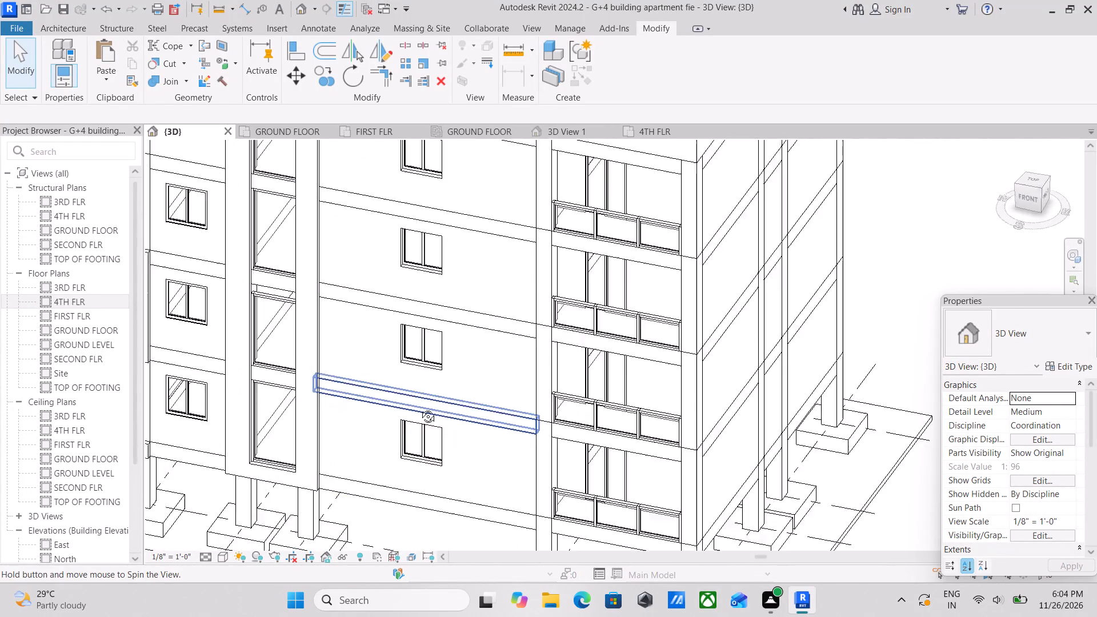
shift+middle_drag(419, 408, 482, 376)
scroll(319, 391, down, 3)
middle_drag(319, 391, 419, 409)
middle_drag(419, 409, 344, 414)
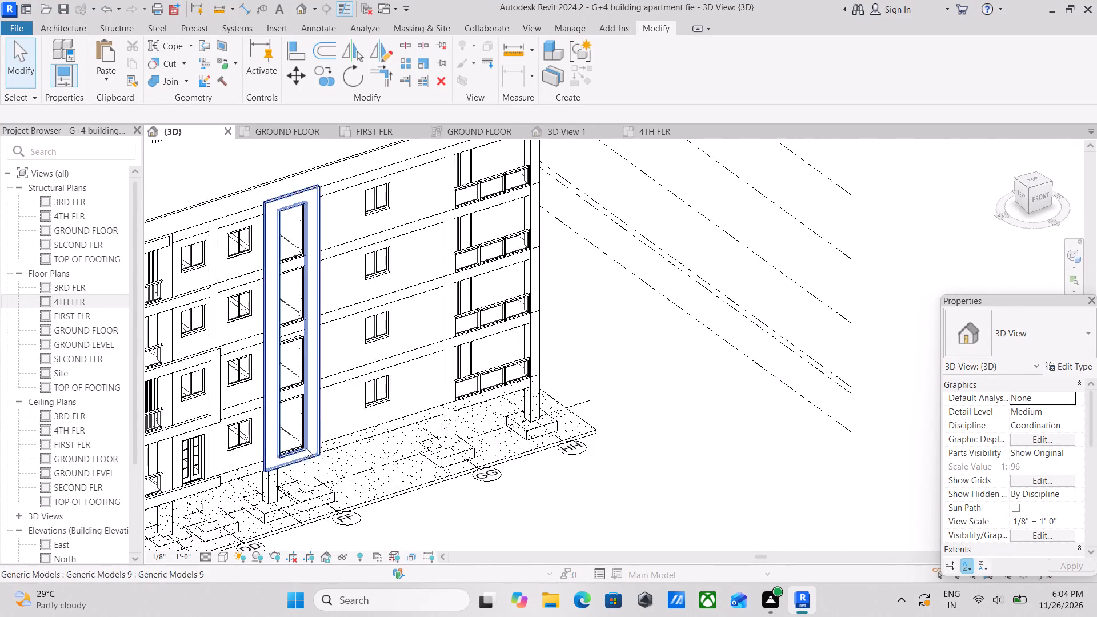
scroll(311, 460, up, 3)
shift+scroll(297, 467, up, 1)
shift+middle_drag(296, 467, 247, 461)
middle_drag(352, 443, 365, 426)
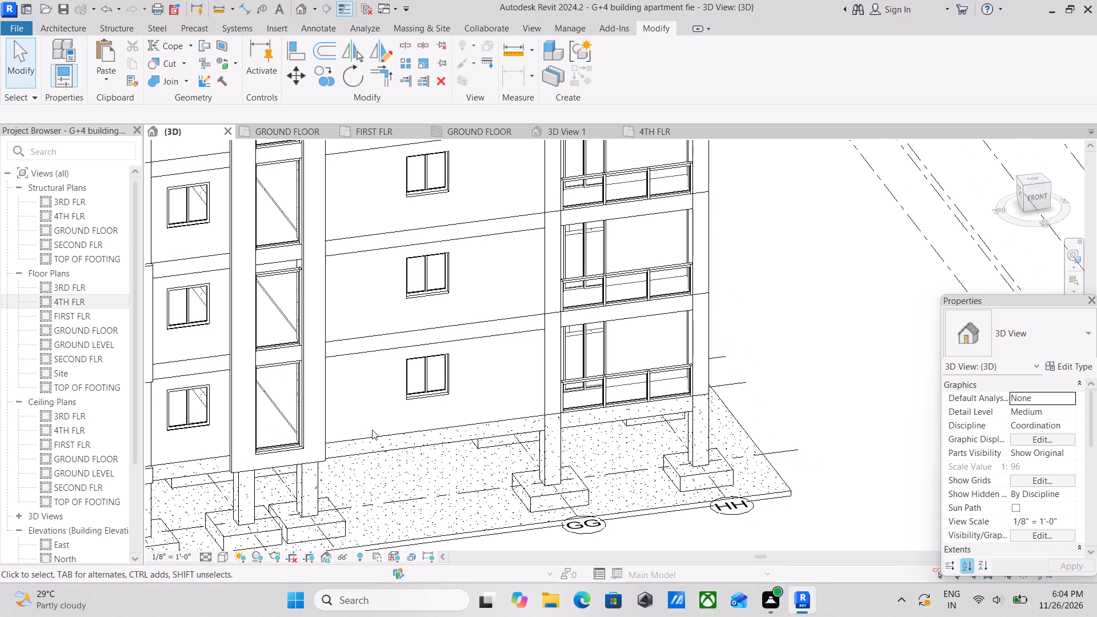
middle_drag(235, 408, 333, 570)
scroll(331, 371, up, 2)
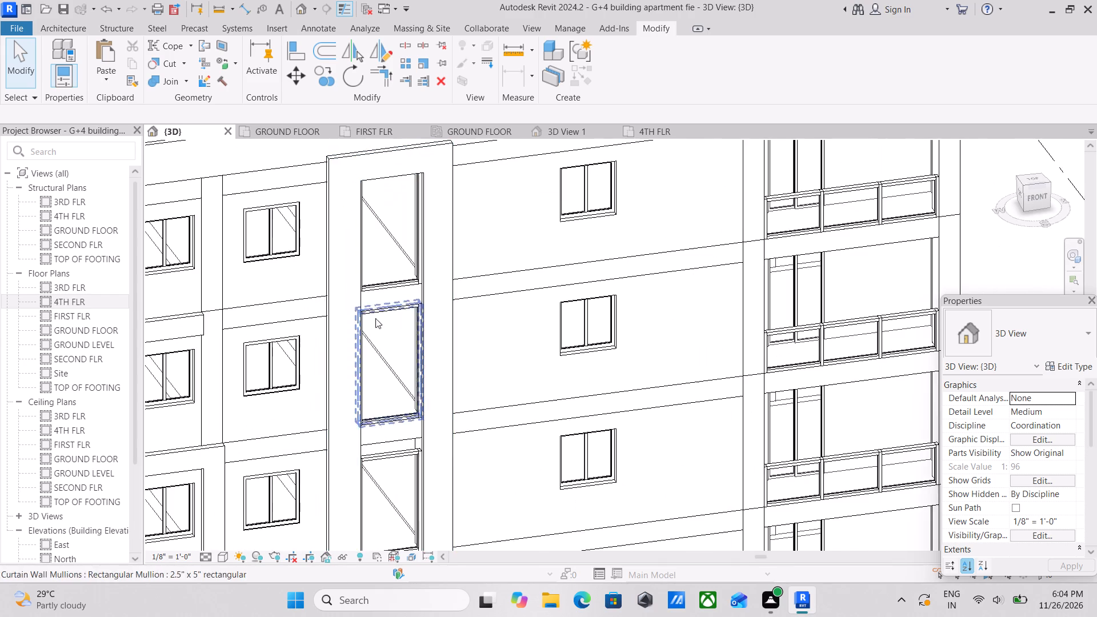
Stretch the top edge of the central bay's generic-model frame slightly upward over the facade.
middle_drag(379, 309, 418, 442)
click(419, 289)
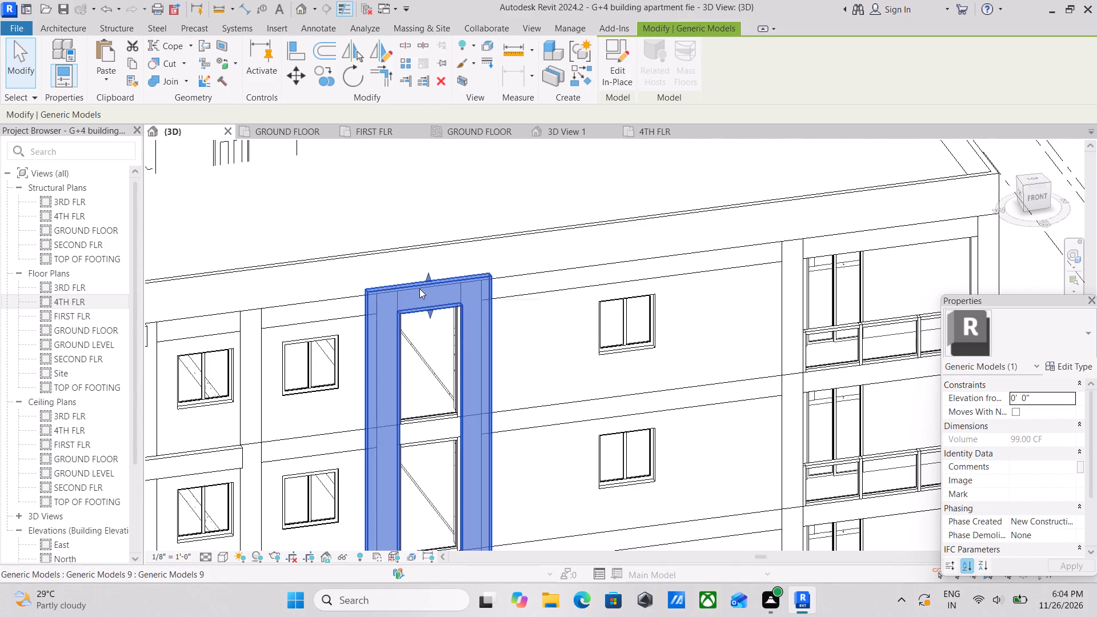
scroll(420, 289, up, 2)
middle_drag(467, 335, 485, 263)
scroll(495, 253, down, 3)
middle_drag(473, 391, 466, 302)
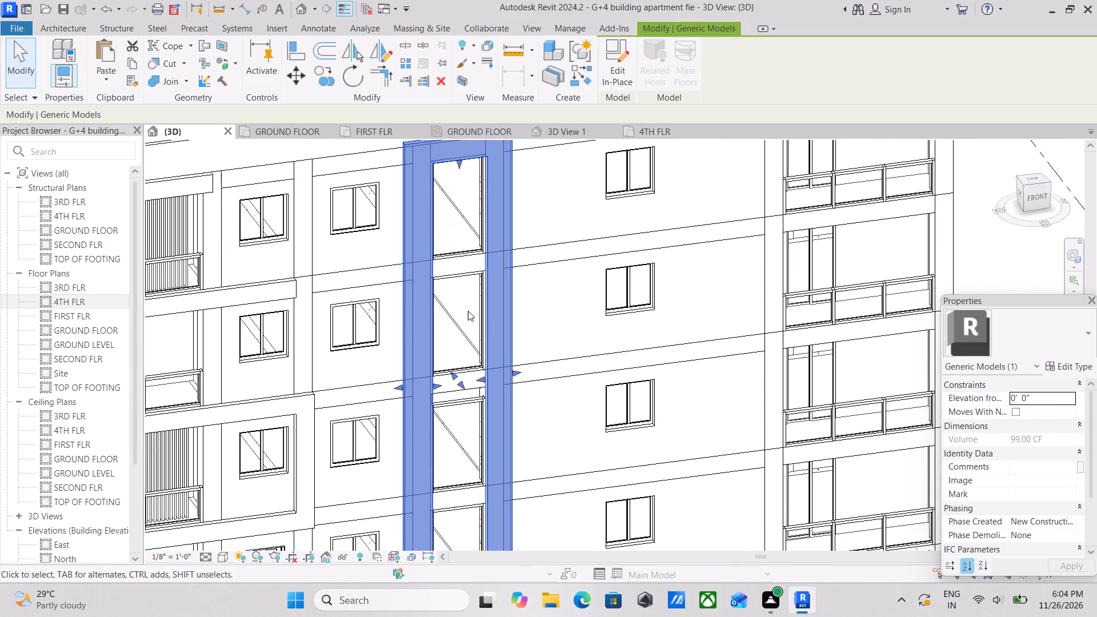
middle_drag(425, 308, 447, 444)
scroll(459, 257, up, 3)
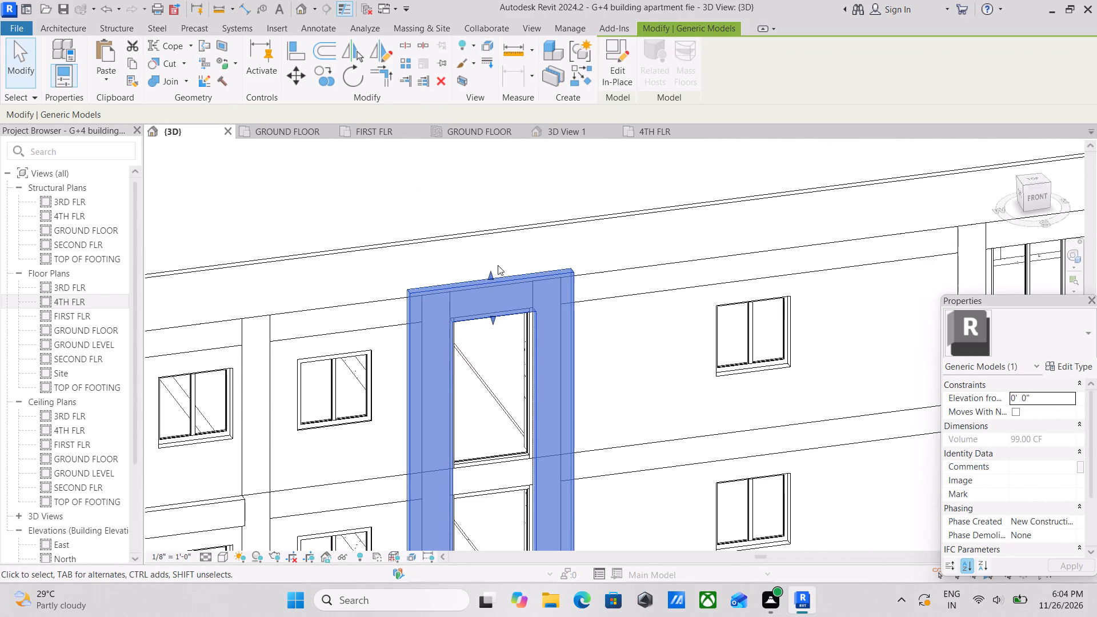
click(490, 272)
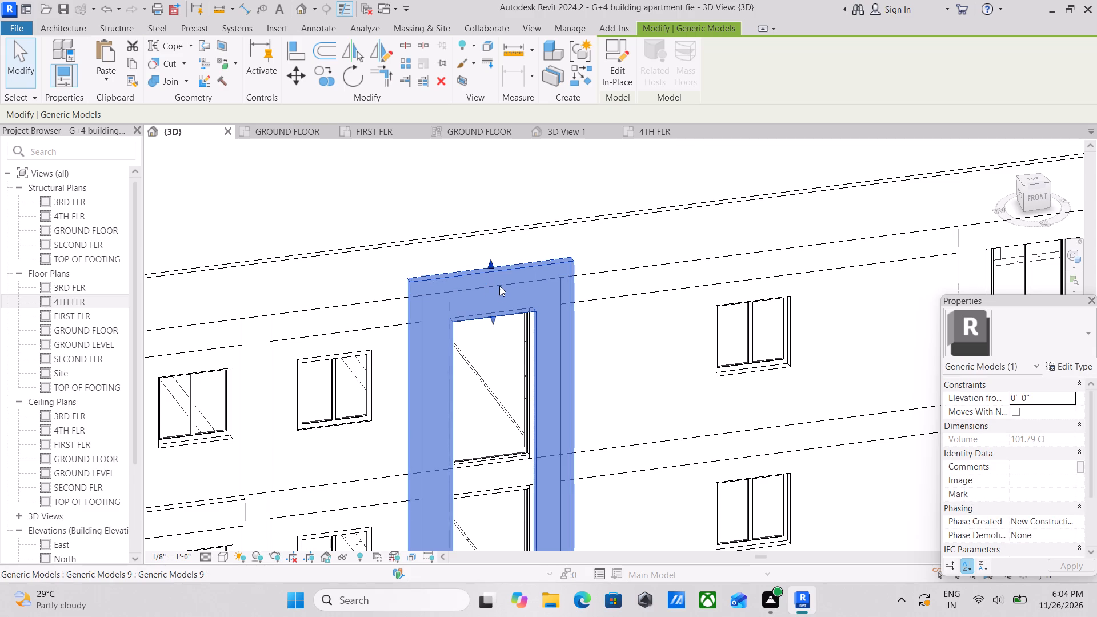
scroll(501, 290, down, 3)
middle_drag(511, 355, 464, 269)
key(Escape)
Widen the central frame slightly by stretching its outer edge on the side facing the balconies near grid HH.
middle_drag(505, 391, 472, 275)
middle_drag(502, 465, 487, 439)
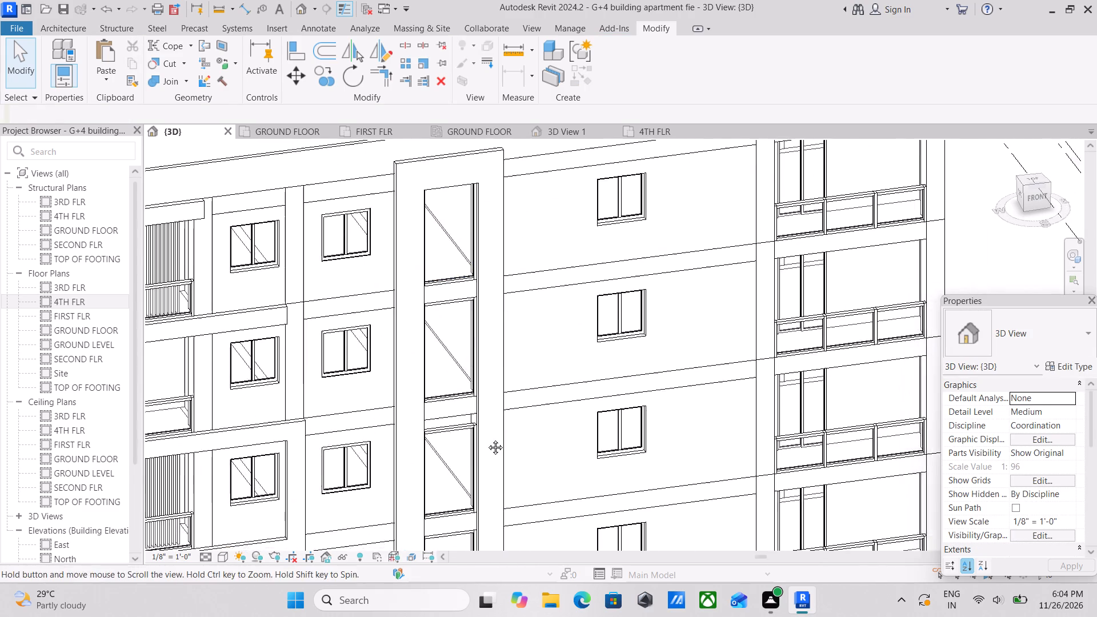
middle_drag(487, 439, 479, 326)
middle_drag(494, 462, 464, 404)
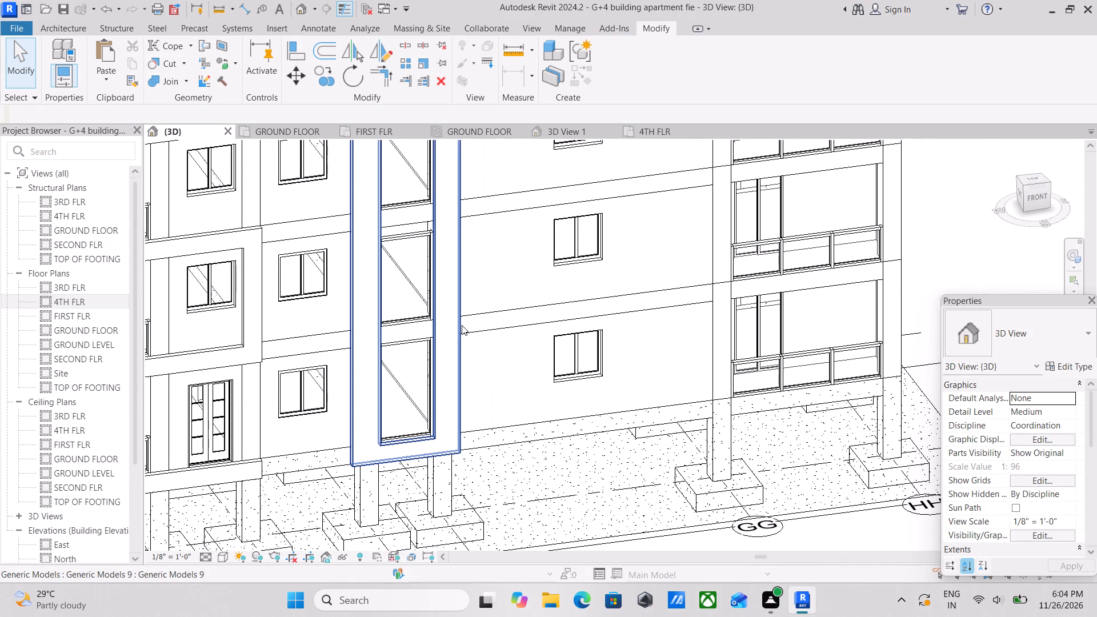
click(462, 325)
middle_drag(462, 325, 462, 453)
scroll(455, 303, up, 2)
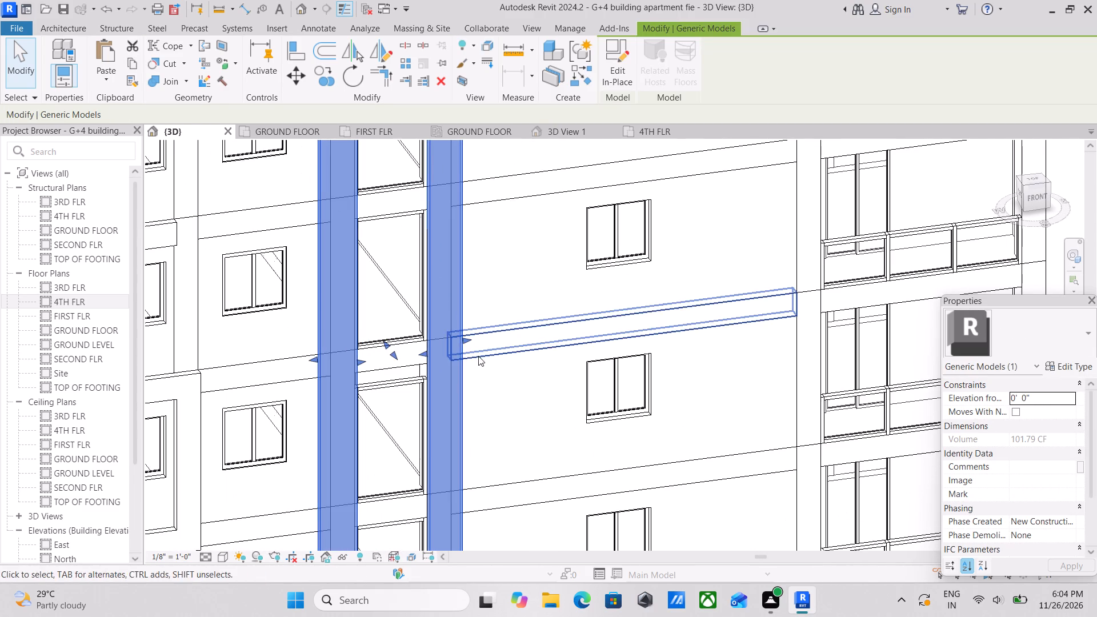
middle_drag(498, 403, 445, 408)
scroll(443, 352, up, 3)
shift+middle_drag(449, 367, 515, 423)
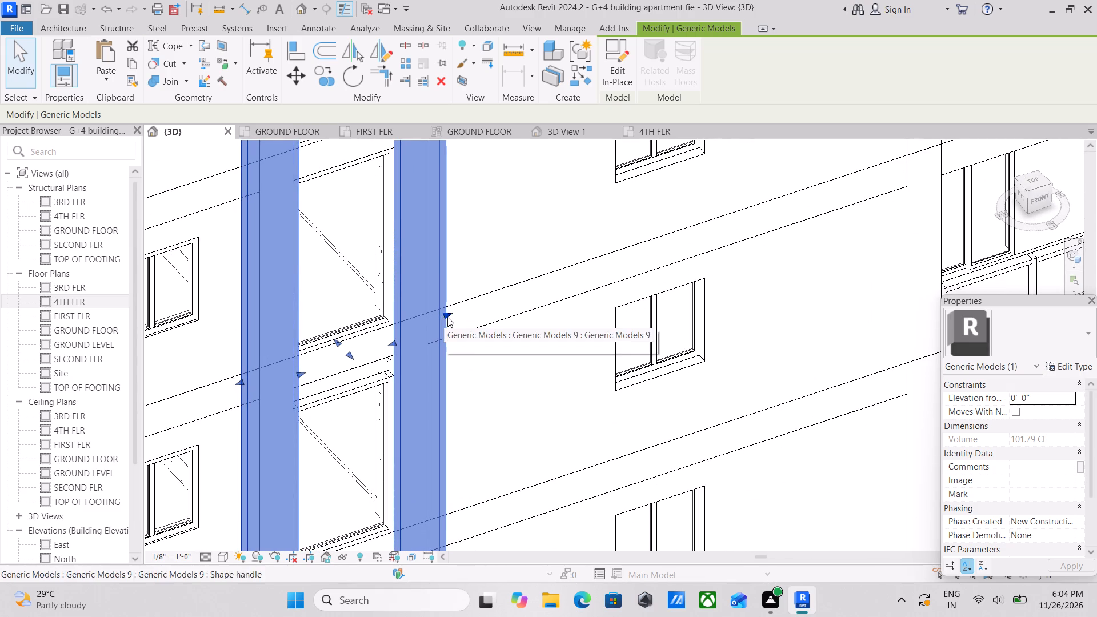
drag(447, 316, 453, 316)
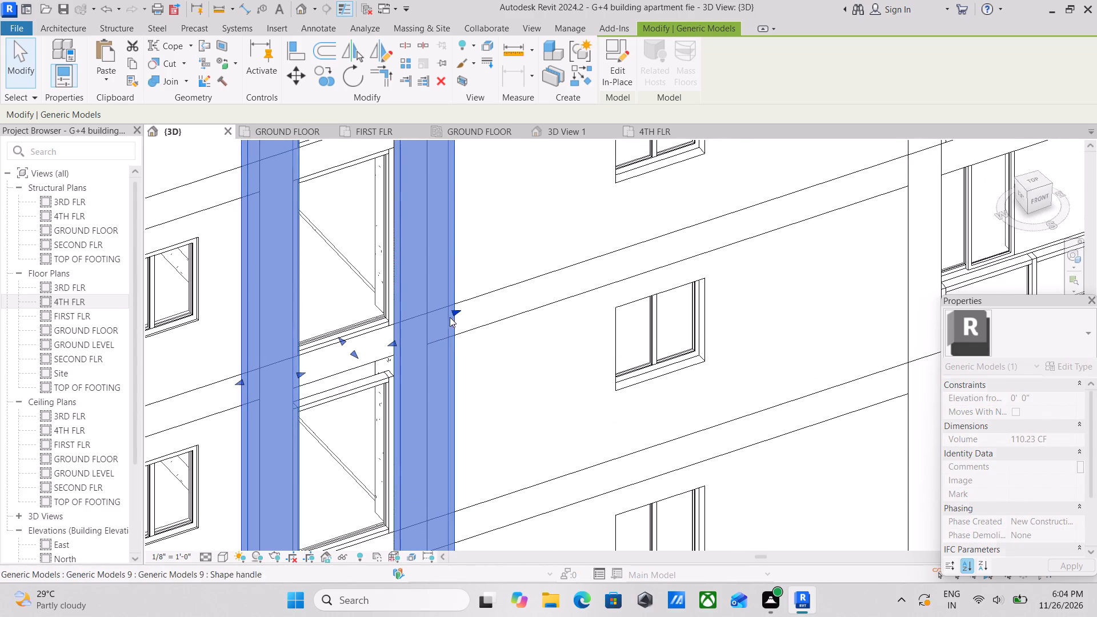
Widen the central frame slightly by stretching its opposite outer edge towards the entrance side of the facade.
shift+scroll(433, 332, down, 1)
shift+middle_drag(429, 344, 273, 404)
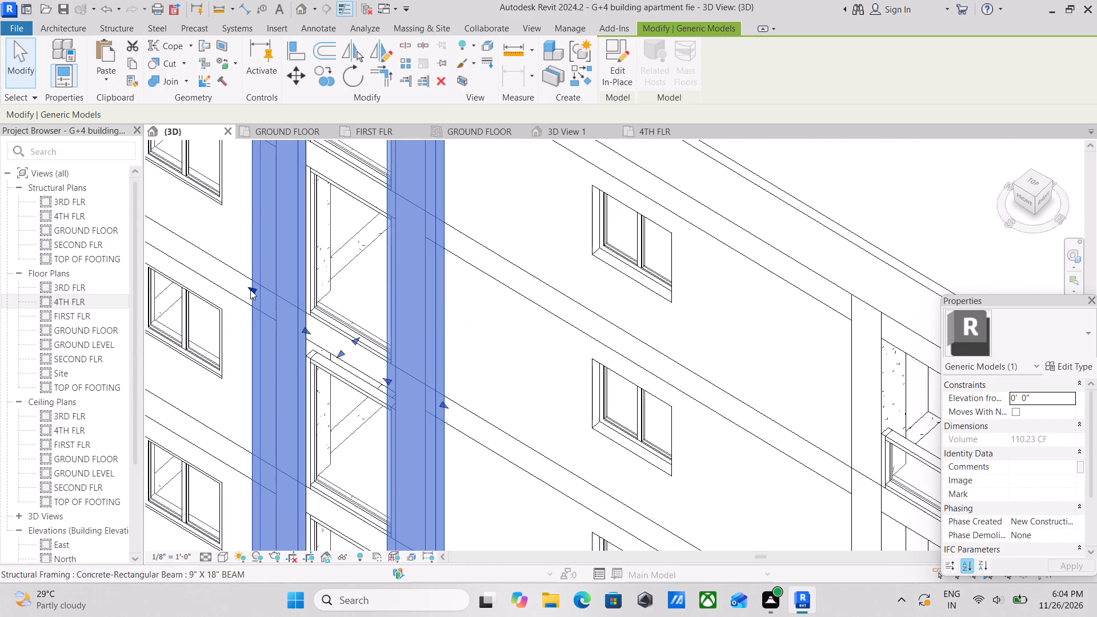
click(250, 290)
scroll(246, 290, down, 4)
key(Escape)
scroll(294, 344, down, 1)
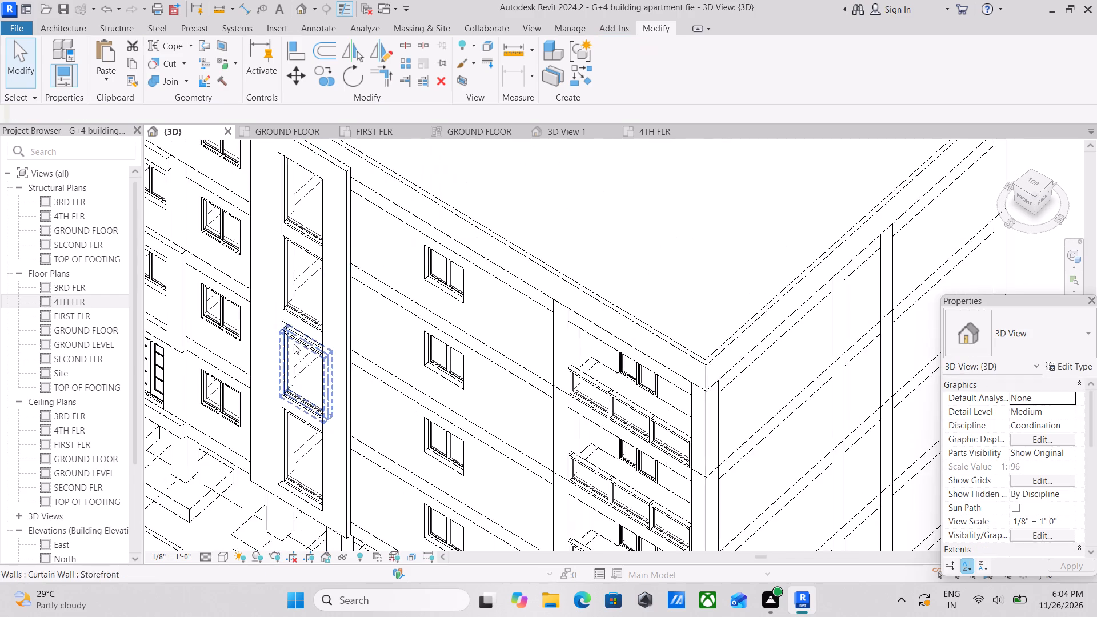
Examine the resized frame against the surrounding front facade from several angles.
middle_drag(294, 344, 309, 364)
scroll(307, 362, down, 1)
shift+scroll(310, 364, down, 1)
shift+middle_drag(310, 364, 418, 300)
scroll(422, 298, down, 4)
shift+middle_drag(398, 335, 412, 327)
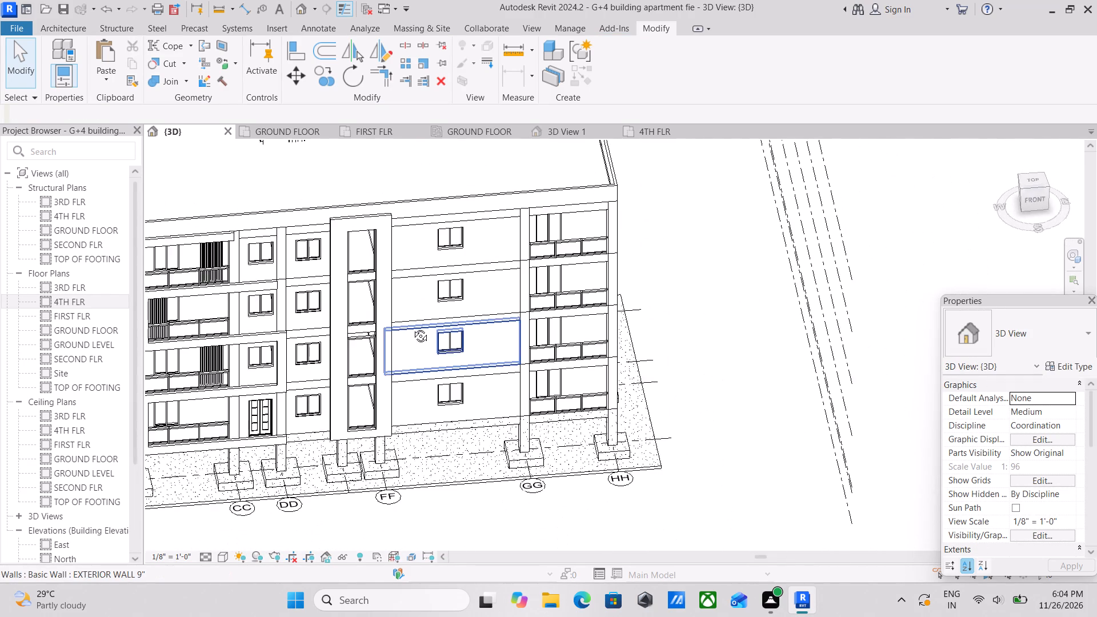
shift+middle_drag(412, 327, 468, 289)
scroll(411, 237, up, 4)
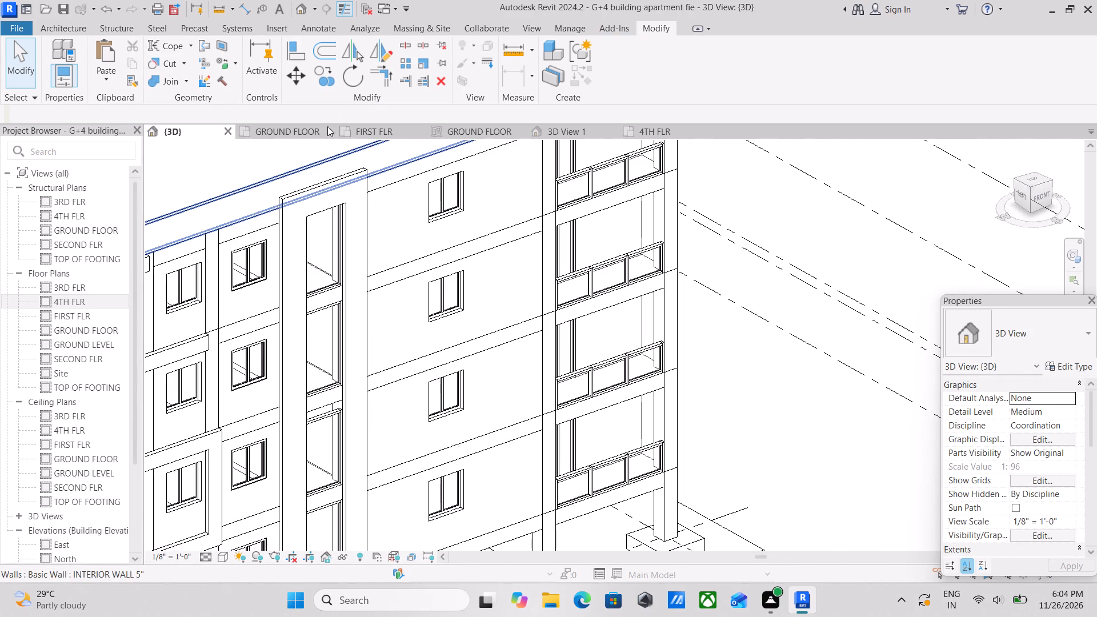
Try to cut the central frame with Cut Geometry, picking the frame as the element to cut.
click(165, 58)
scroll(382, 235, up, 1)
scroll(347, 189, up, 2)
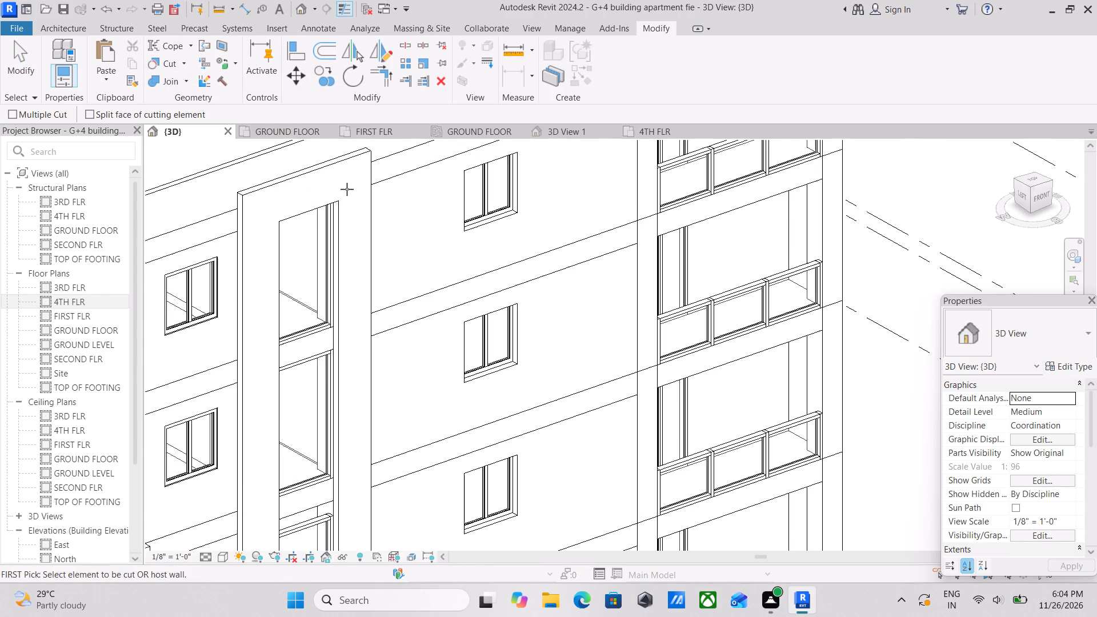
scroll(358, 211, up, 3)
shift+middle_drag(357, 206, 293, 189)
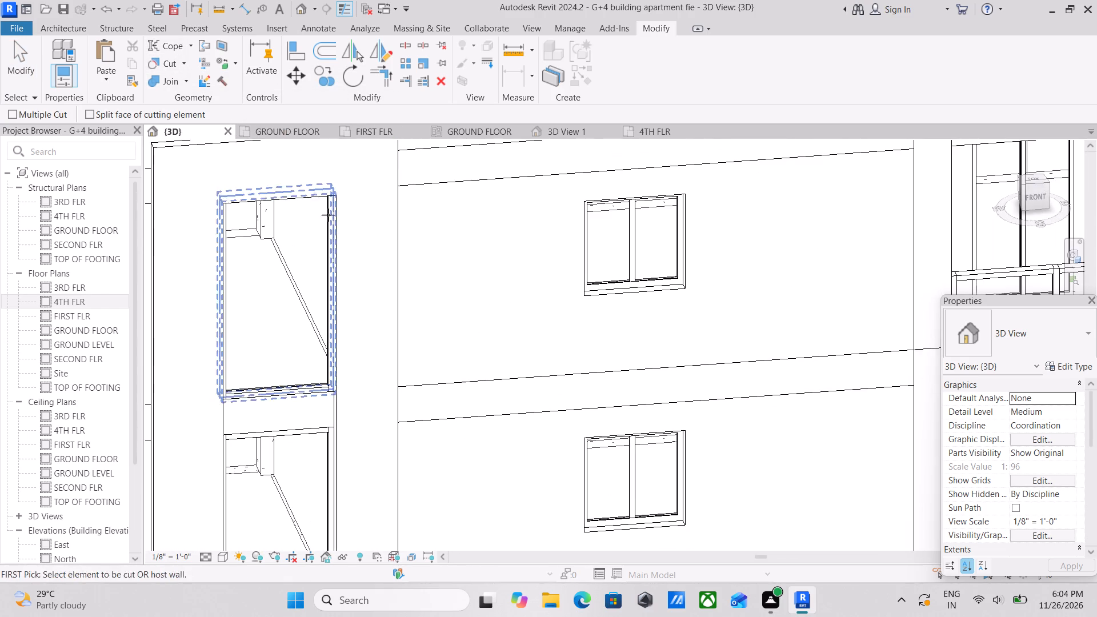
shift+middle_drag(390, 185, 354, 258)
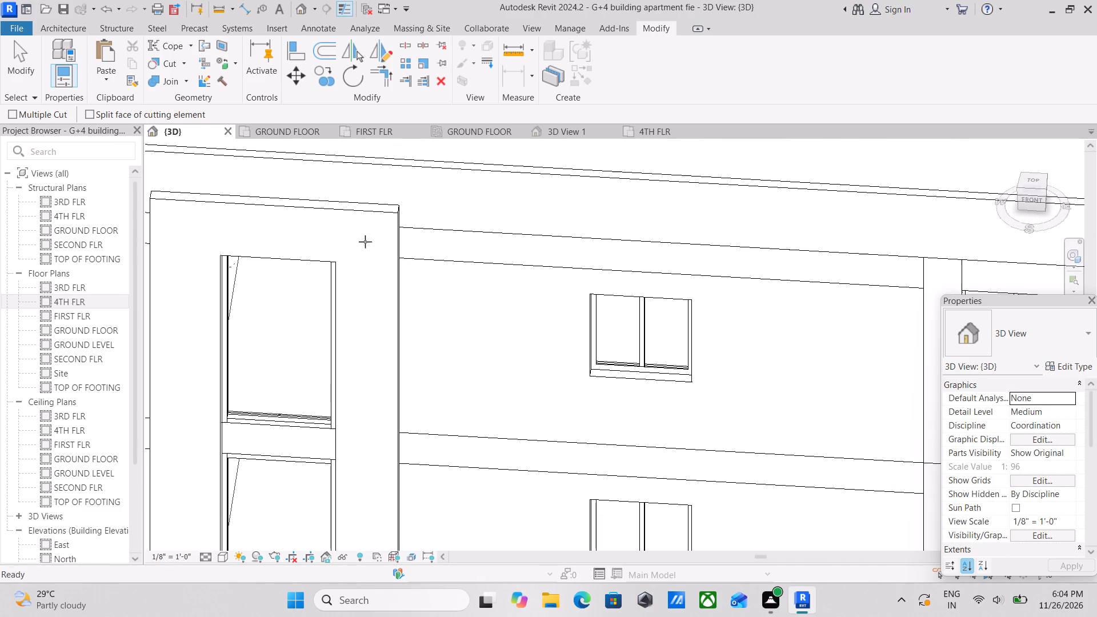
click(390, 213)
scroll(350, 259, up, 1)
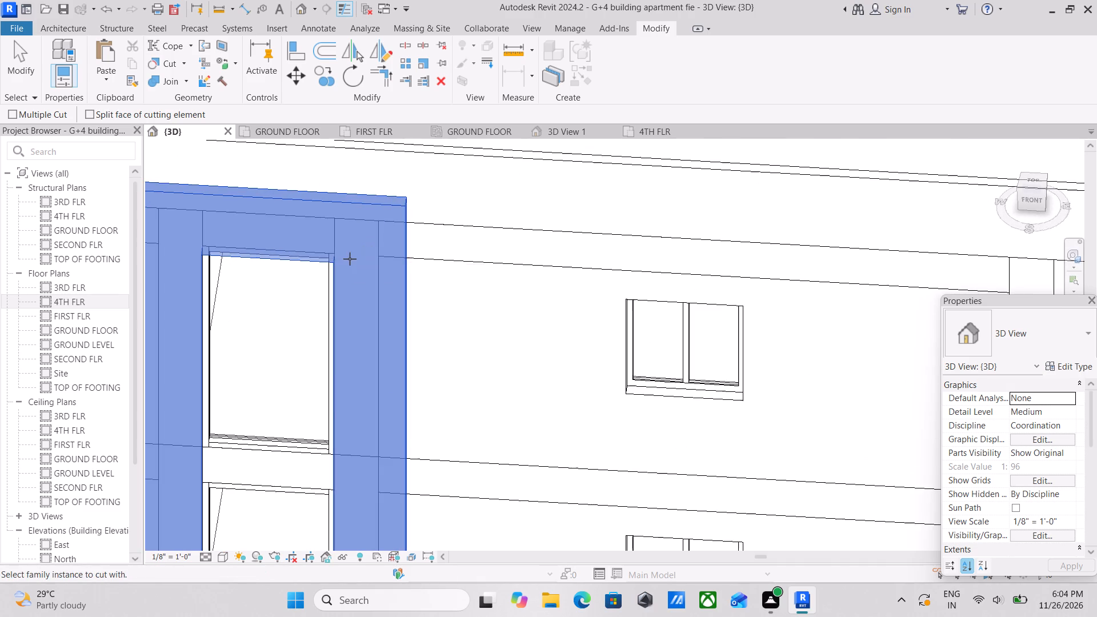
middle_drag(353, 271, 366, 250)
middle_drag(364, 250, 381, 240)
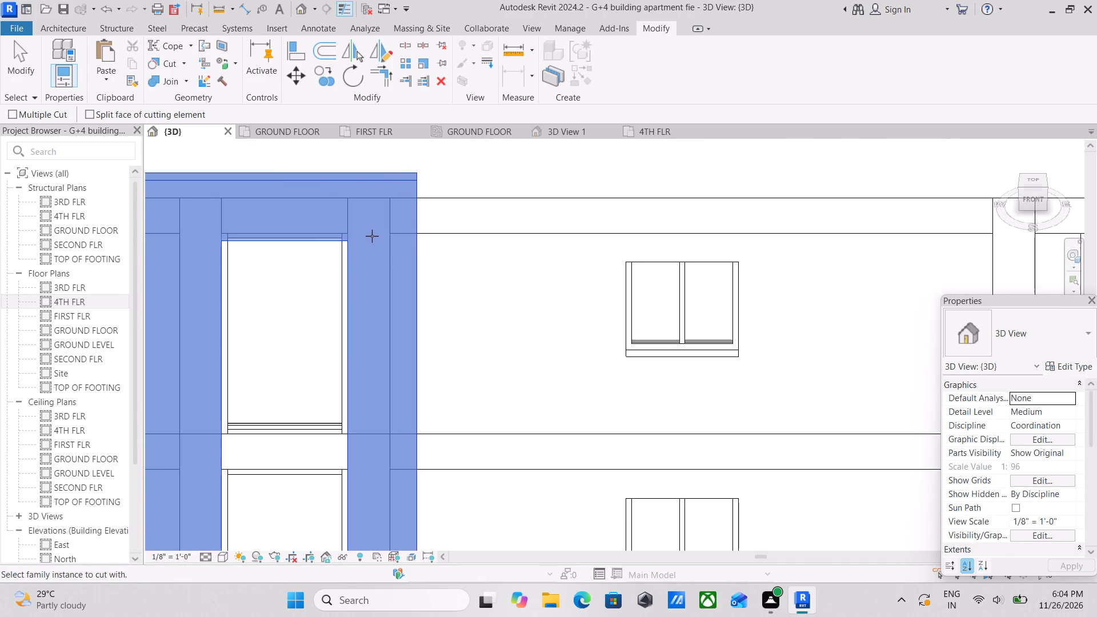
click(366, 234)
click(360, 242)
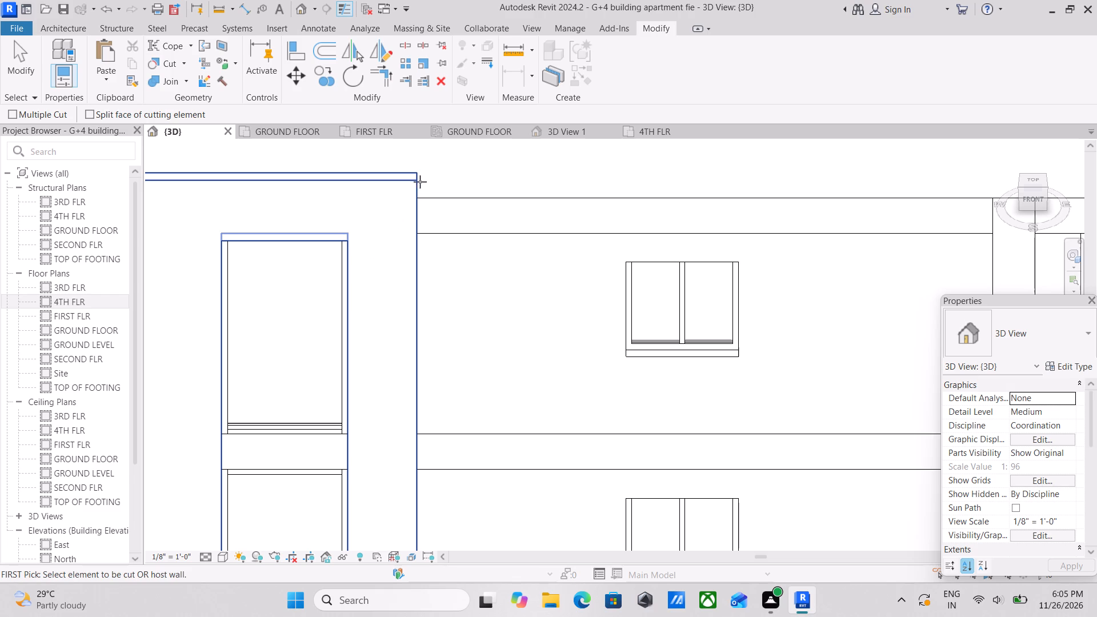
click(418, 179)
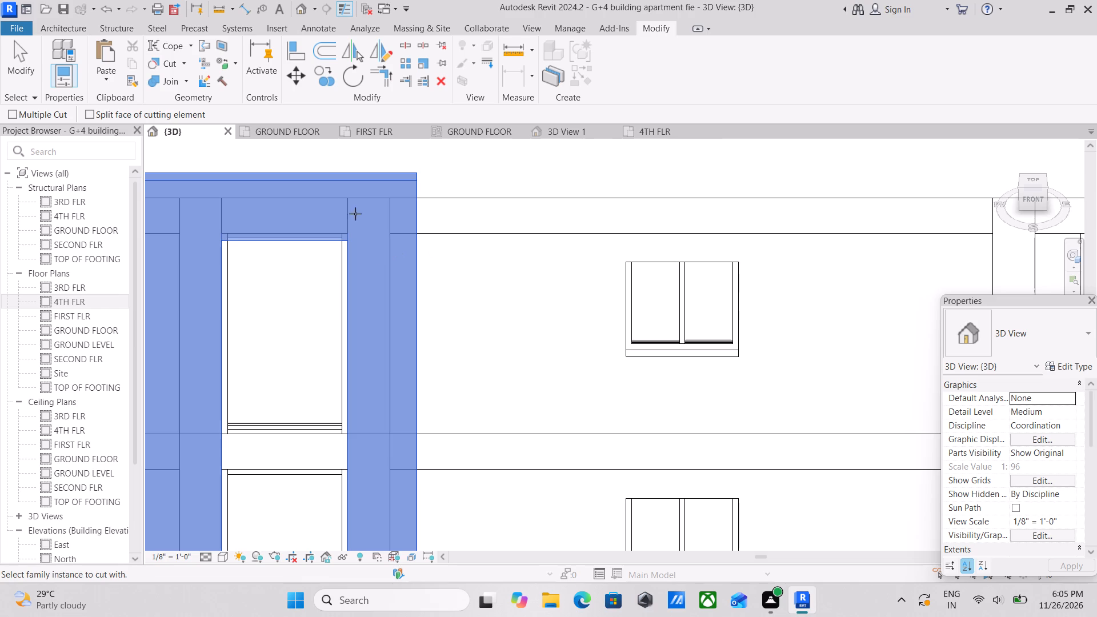
Examine the picked frame from several angles and close up for an element to cut it with.
scroll(401, 301, down, 6)
middle_drag(373, 293, 531, 283)
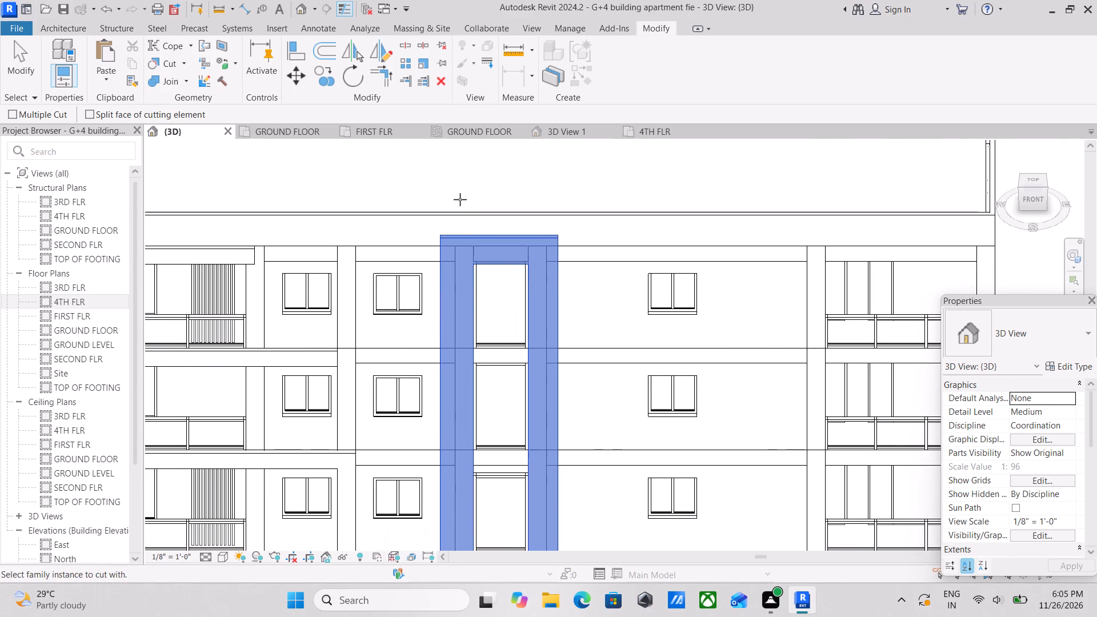
middle_drag(550, 287, 624, 263)
scroll(639, 231, up, 2)
scroll(638, 263, down, 5)
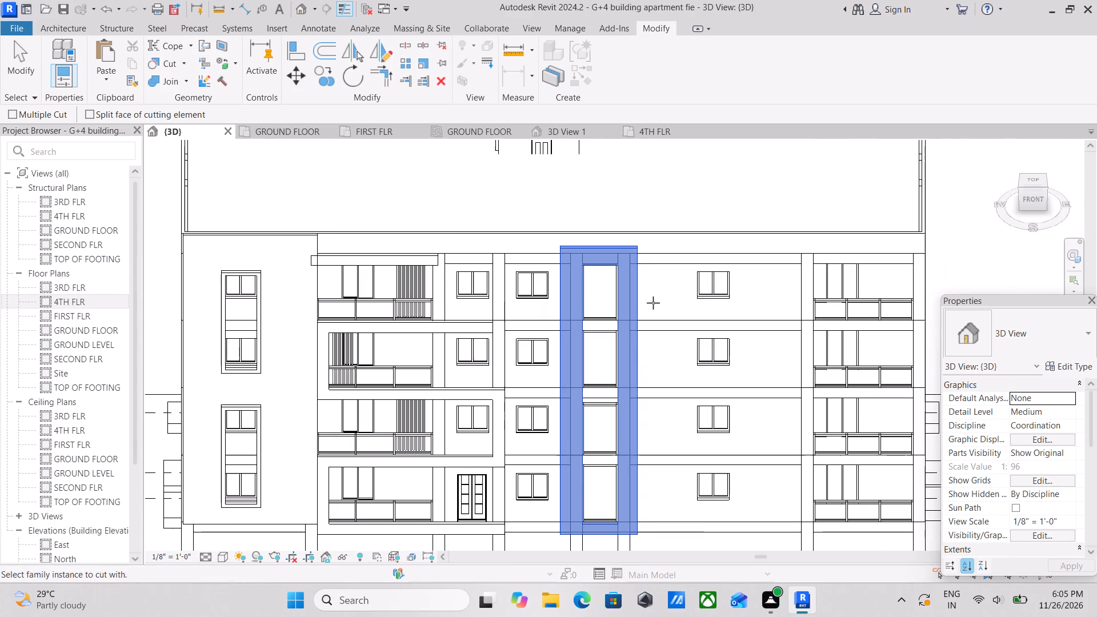
shift+middle_drag(647, 316, 571, 350)
middle_drag(632, 322, 760, 281)
shift+middle_drag(631, 274, 675, 273)
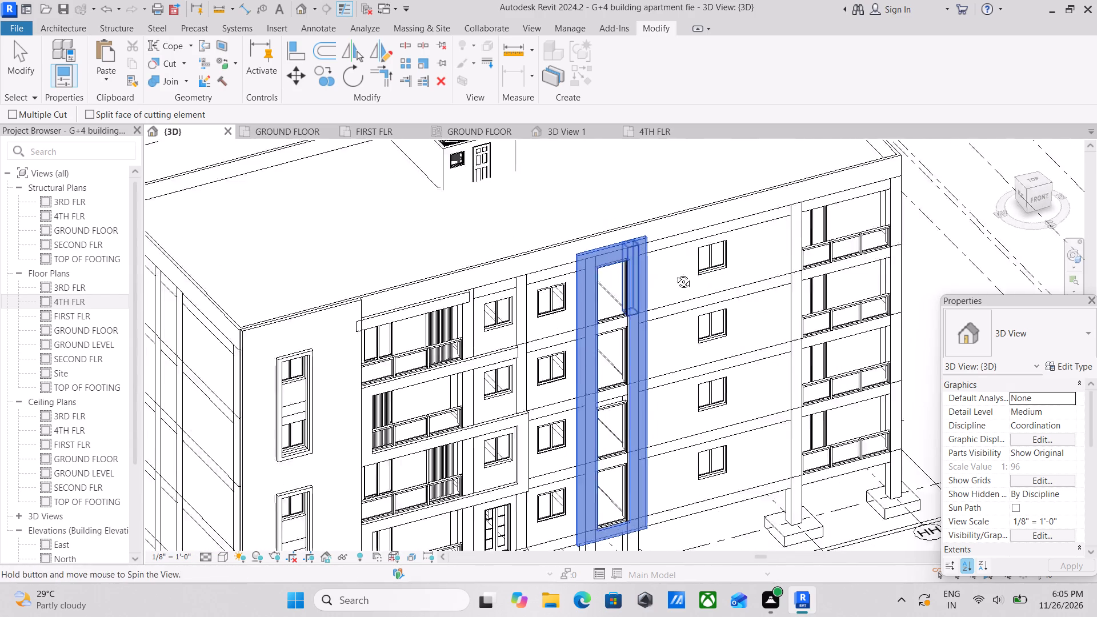
shift+middle_drag(675, 273, 707, 278)
scroll(624, 215, up, 7)
shift+middle_drag(632, 273, 655, 255)
shift+scroll(655, 255, up, 3)
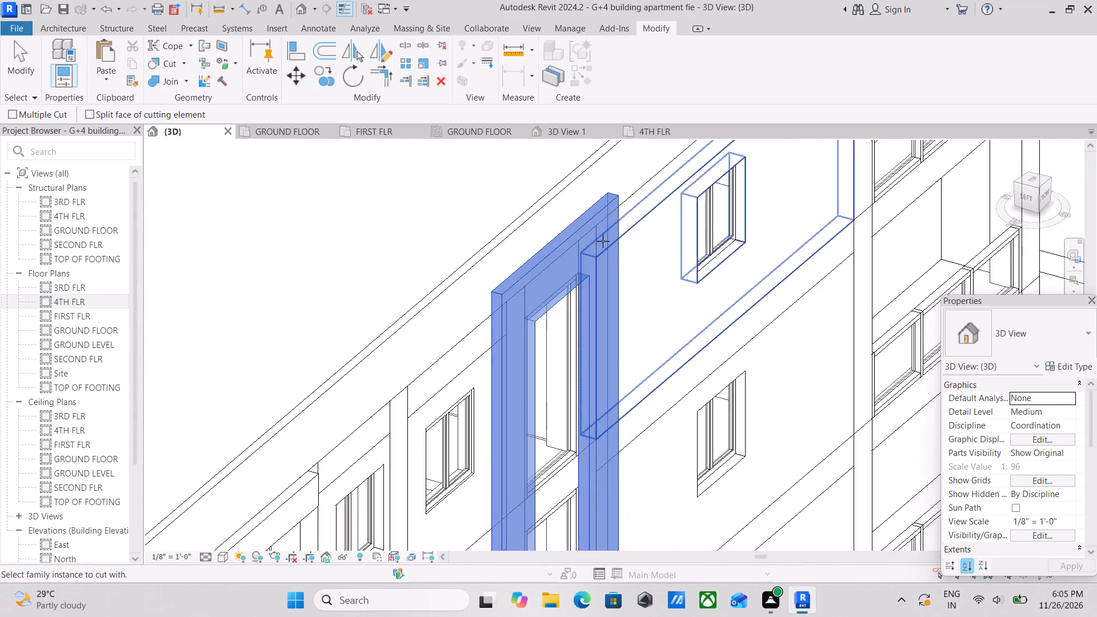
shift+scroll(603, 241, up, 2)
shift+middle_drag(600, 287, 497, 291)
middle_drag(587, 338, 502, 319)
middle_drag(551, 322, 574, 266)
scroll(485, 212, up, 1)
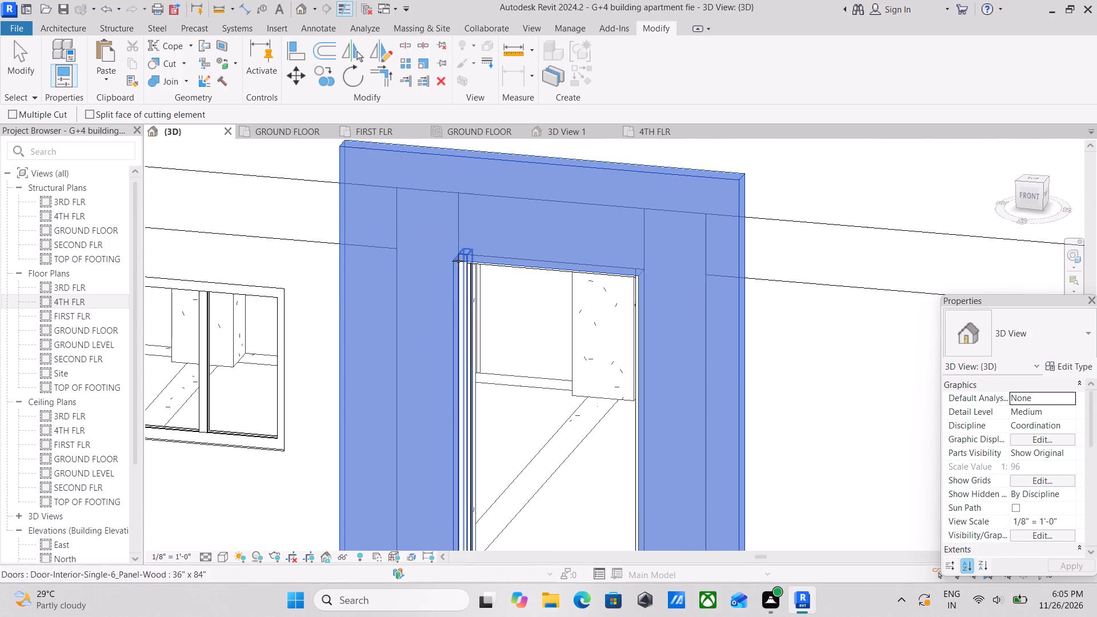
scroll(667, 213, up, 1)
scroll(695, 257, up, 1)
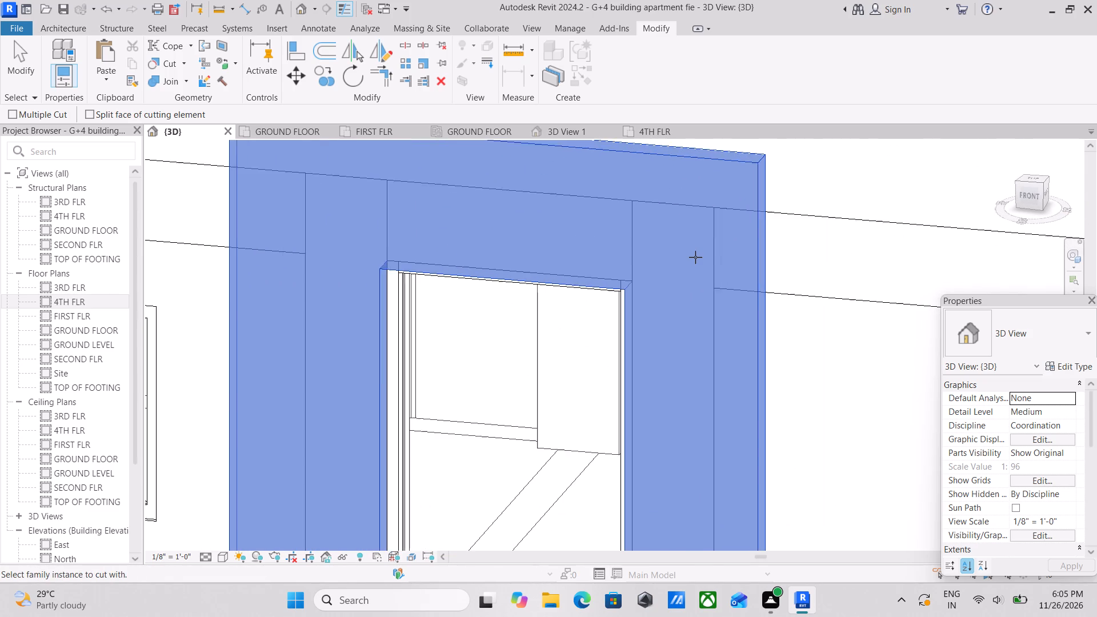
scroll(695, 257, up, 1)
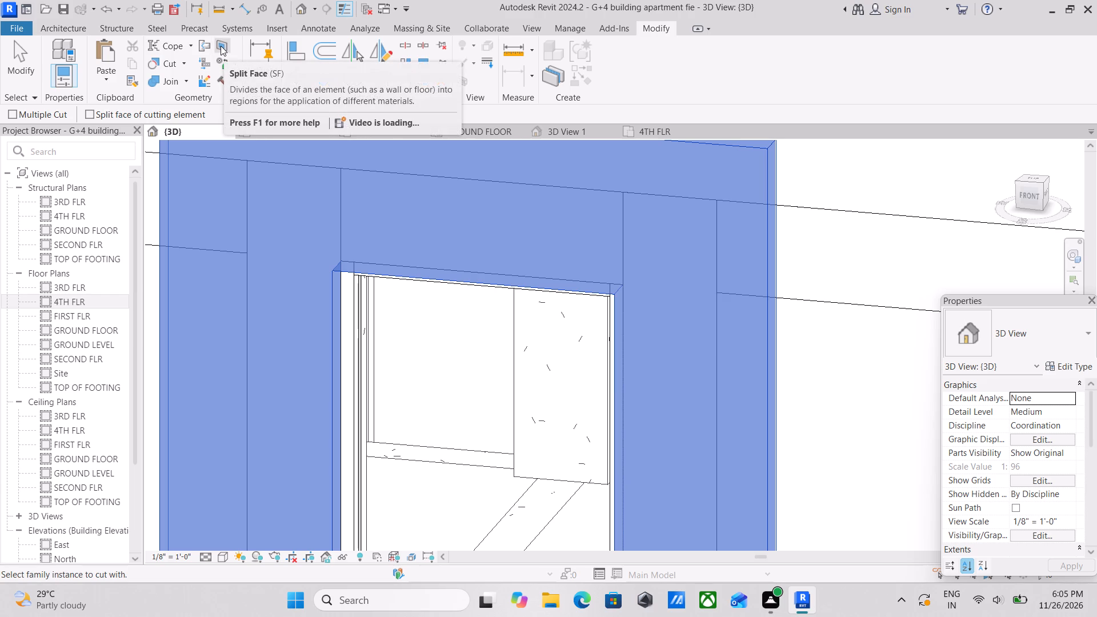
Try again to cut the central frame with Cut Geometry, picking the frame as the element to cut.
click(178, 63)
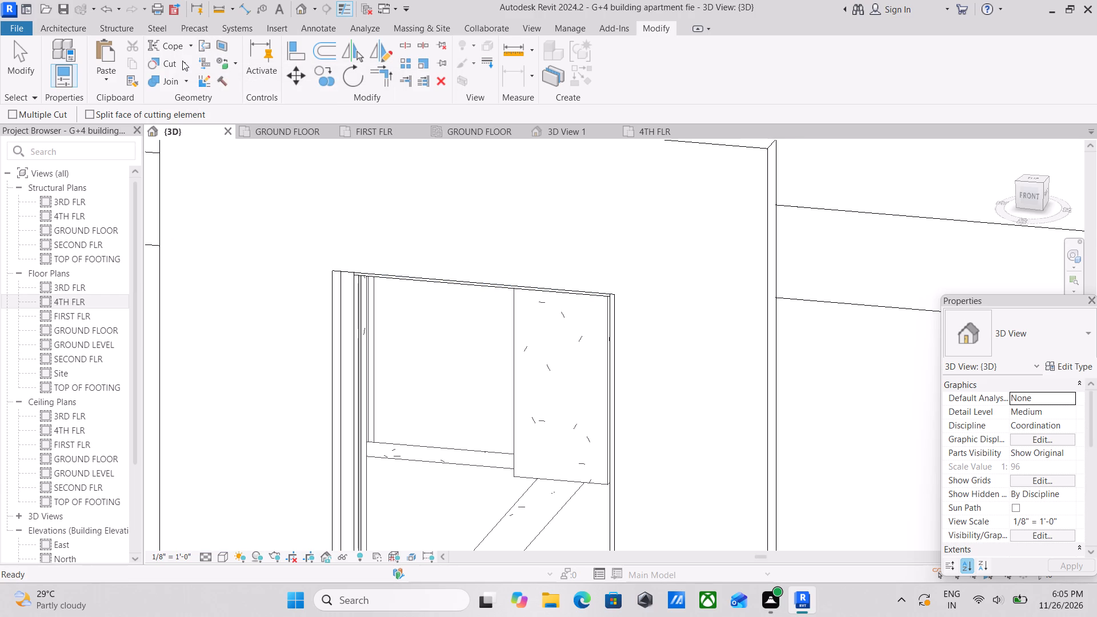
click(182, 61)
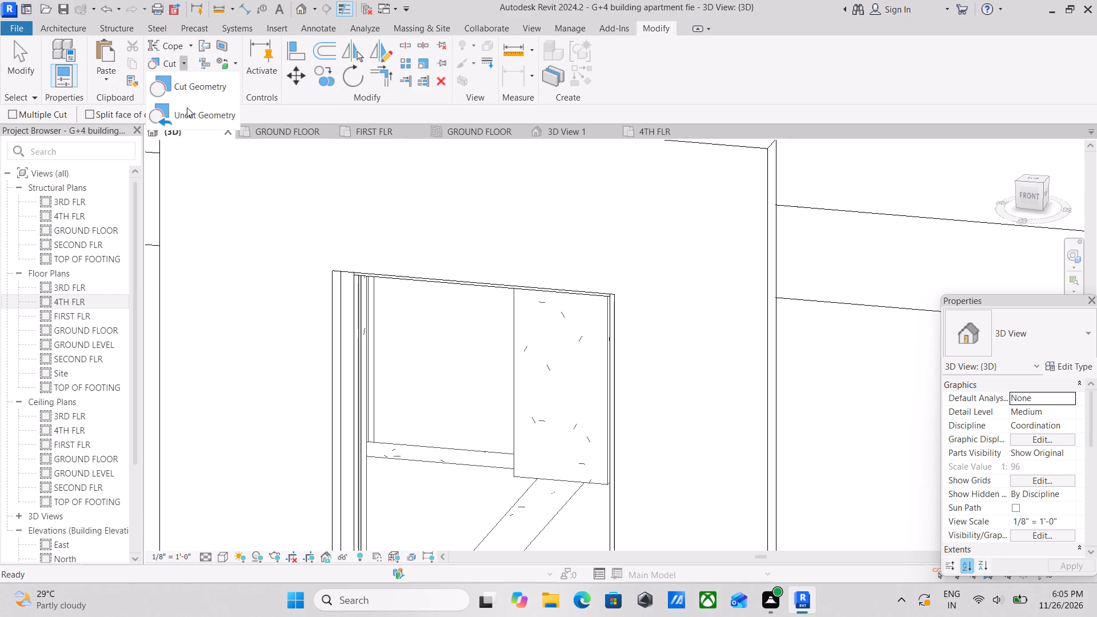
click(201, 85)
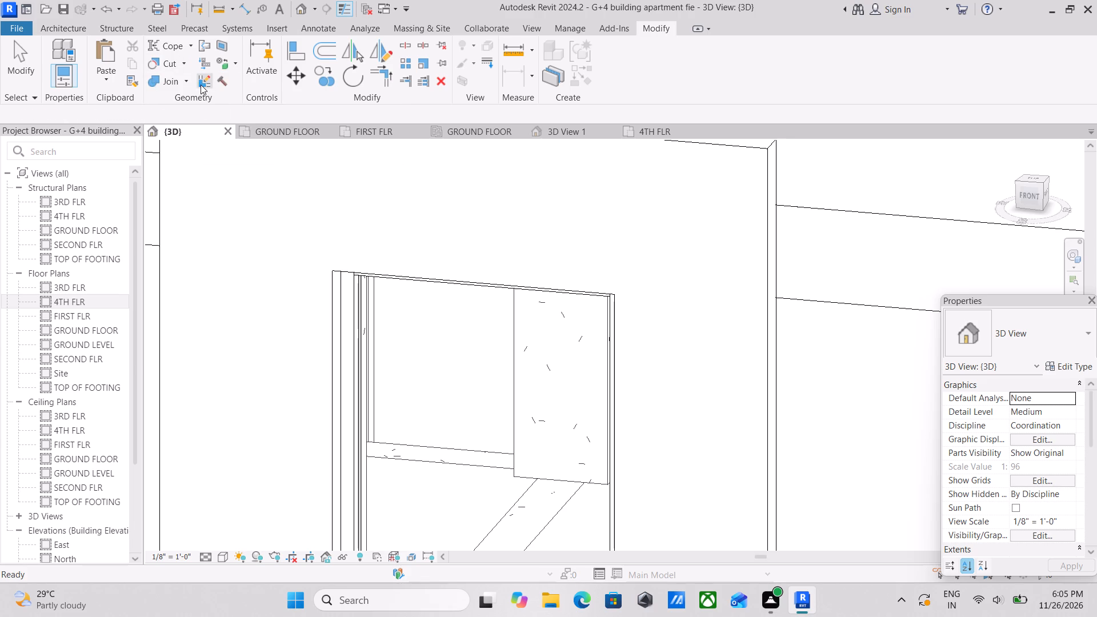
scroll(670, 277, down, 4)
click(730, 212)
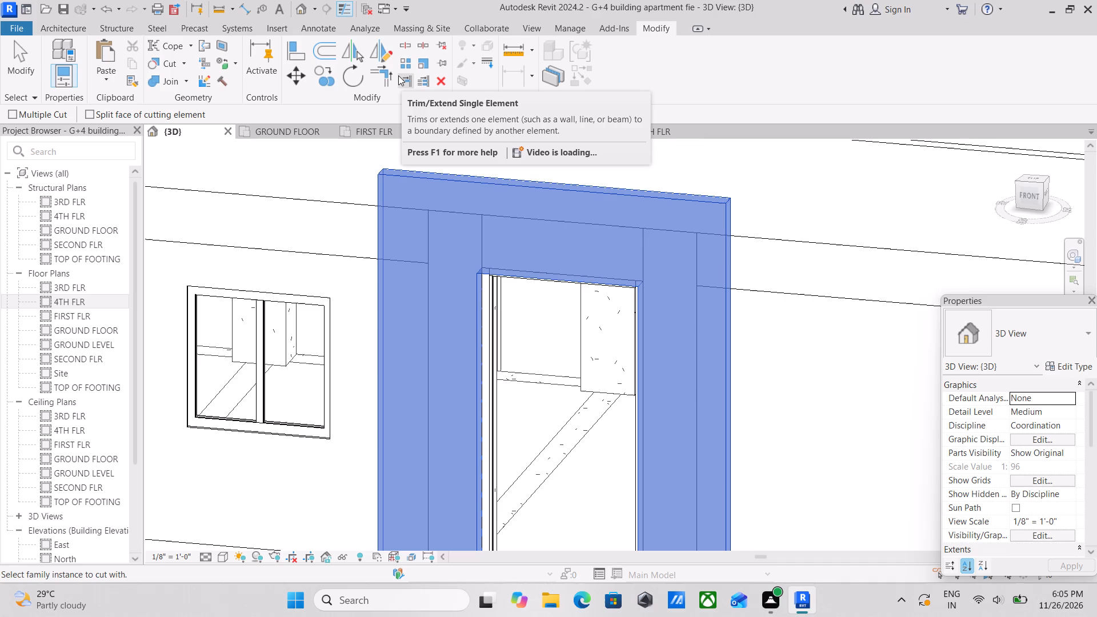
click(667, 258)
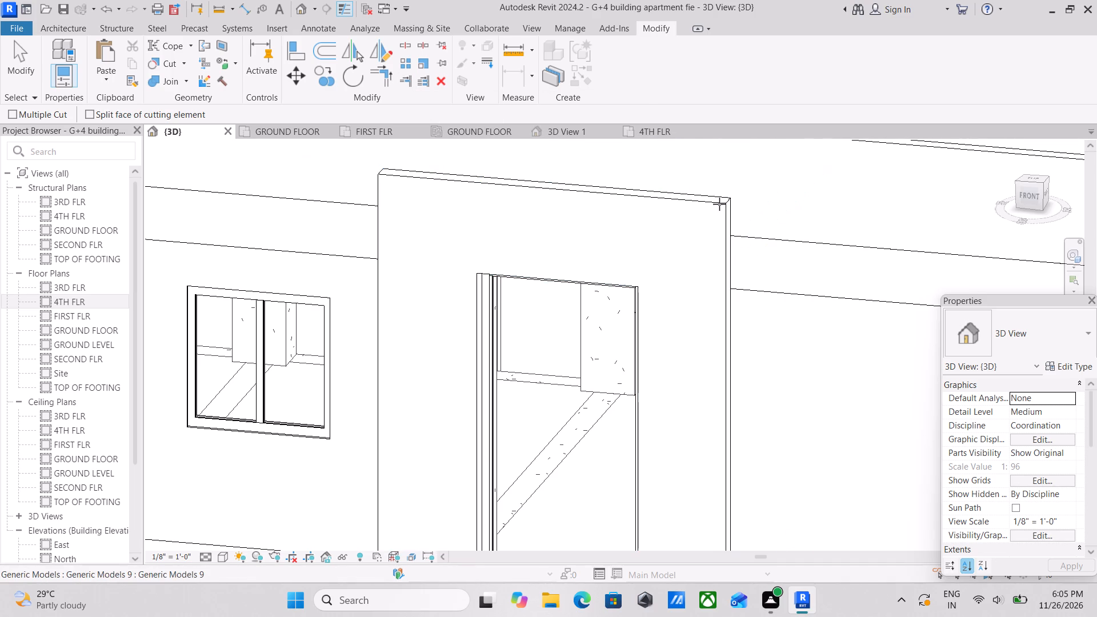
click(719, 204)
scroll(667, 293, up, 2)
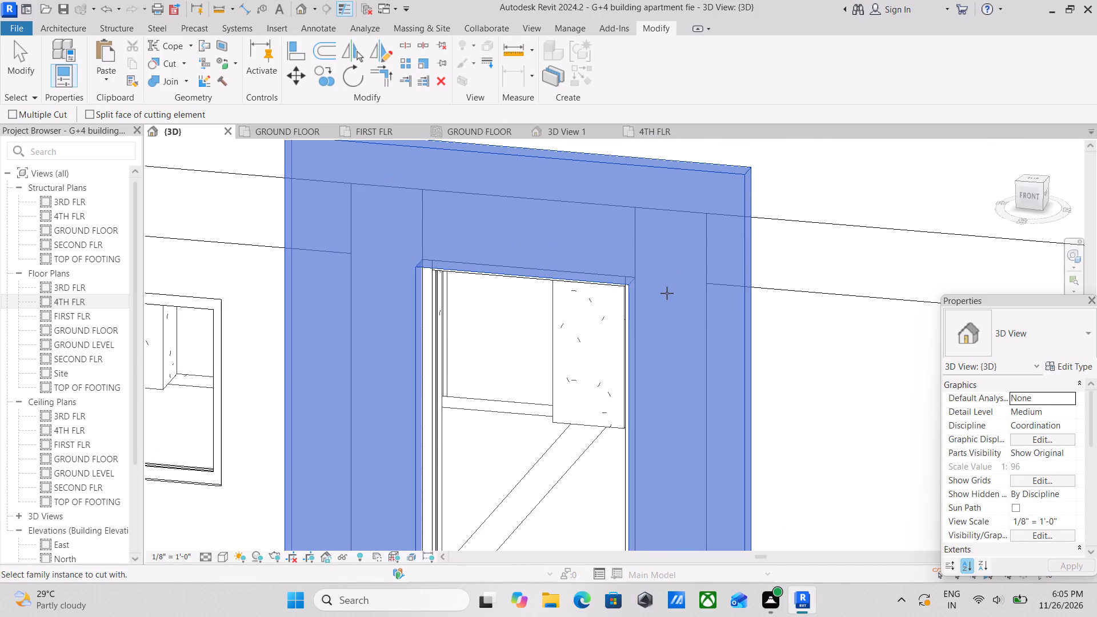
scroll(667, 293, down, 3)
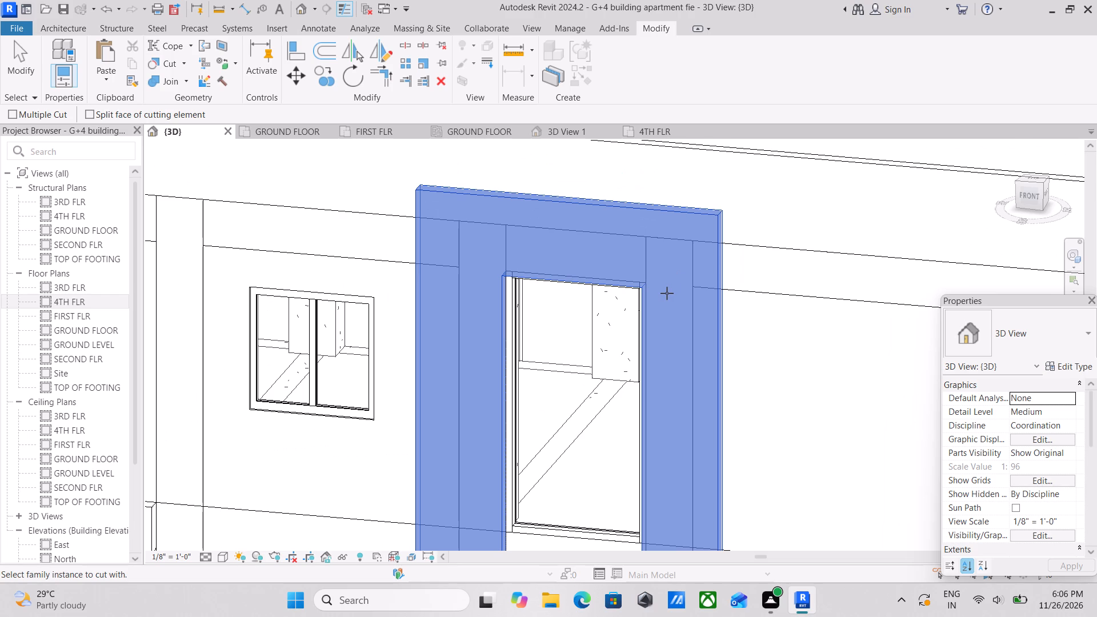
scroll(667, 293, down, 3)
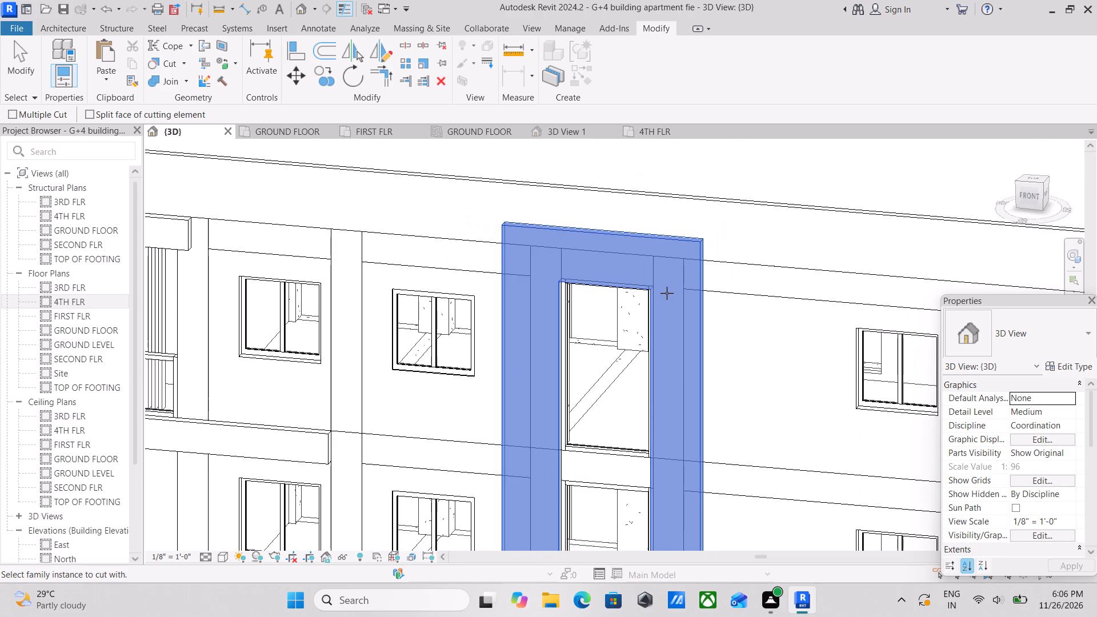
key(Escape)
Undo the latest edits step by step, back into the void extrusion sketch of the central frame's horizontal grooves.
key(ctrl+z)
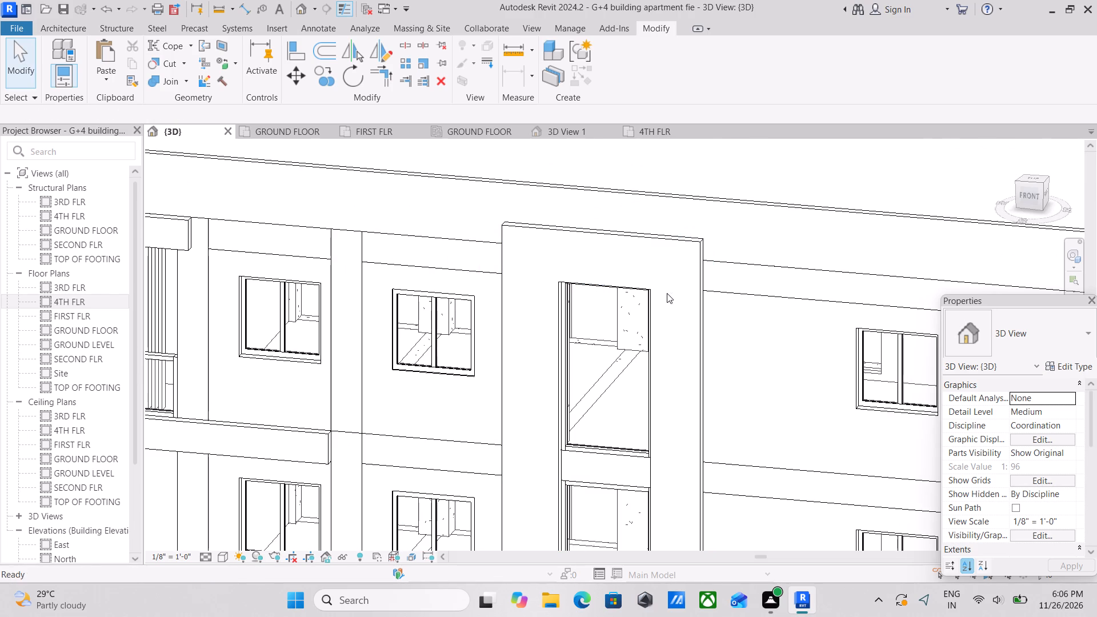
key(ctrl+z)
scroll(667, 293, down, 8)
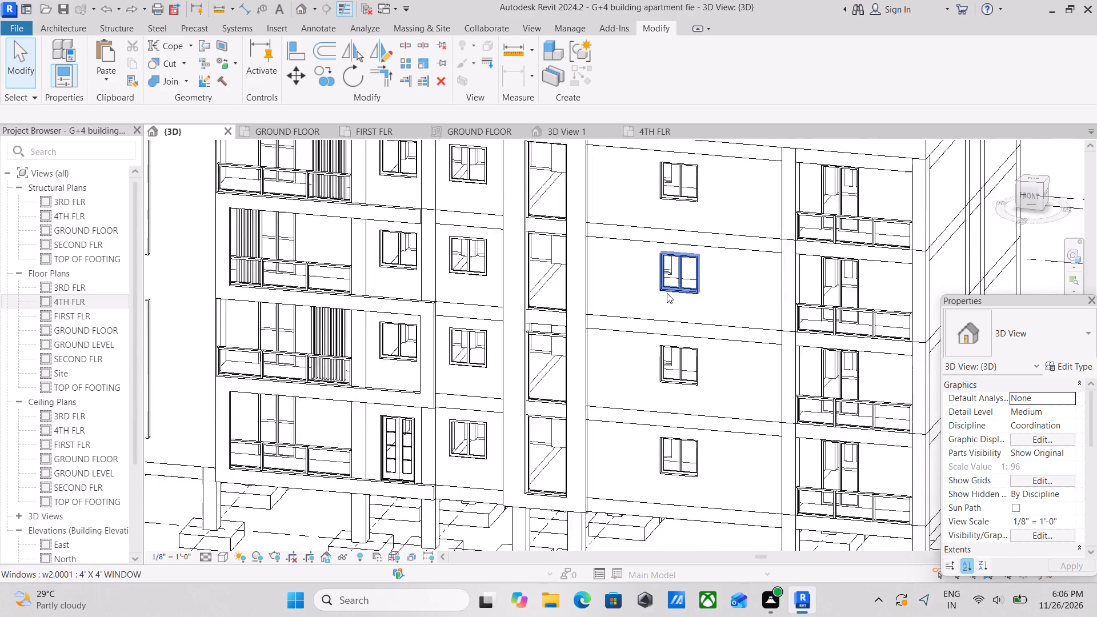
key(ctrl+z)
key(ctrl+z)
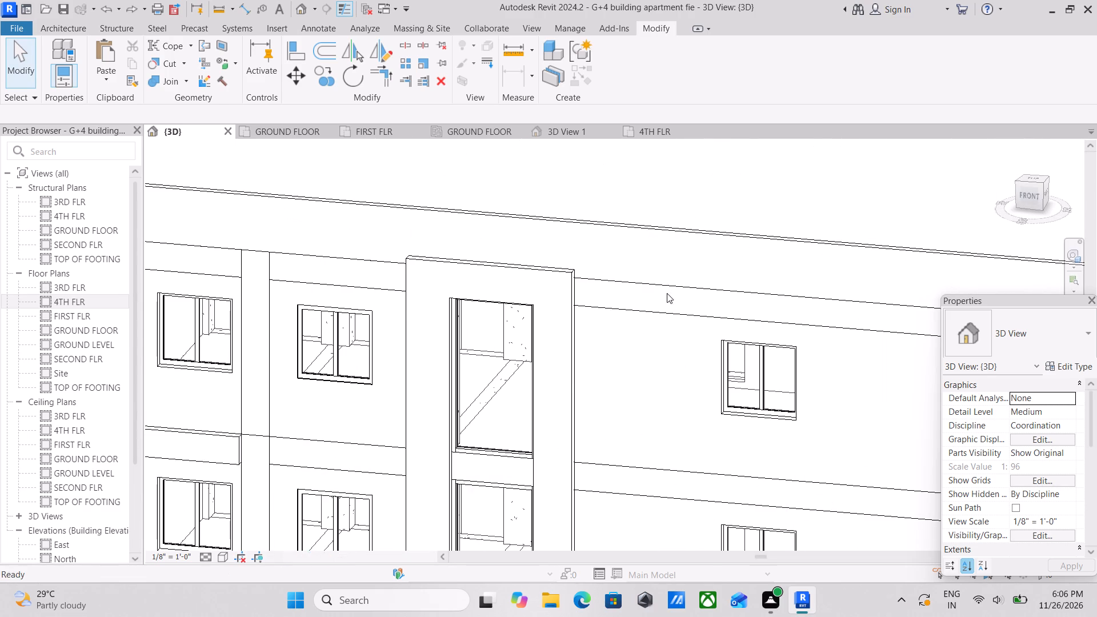
scroll(587, 330, down, 3)
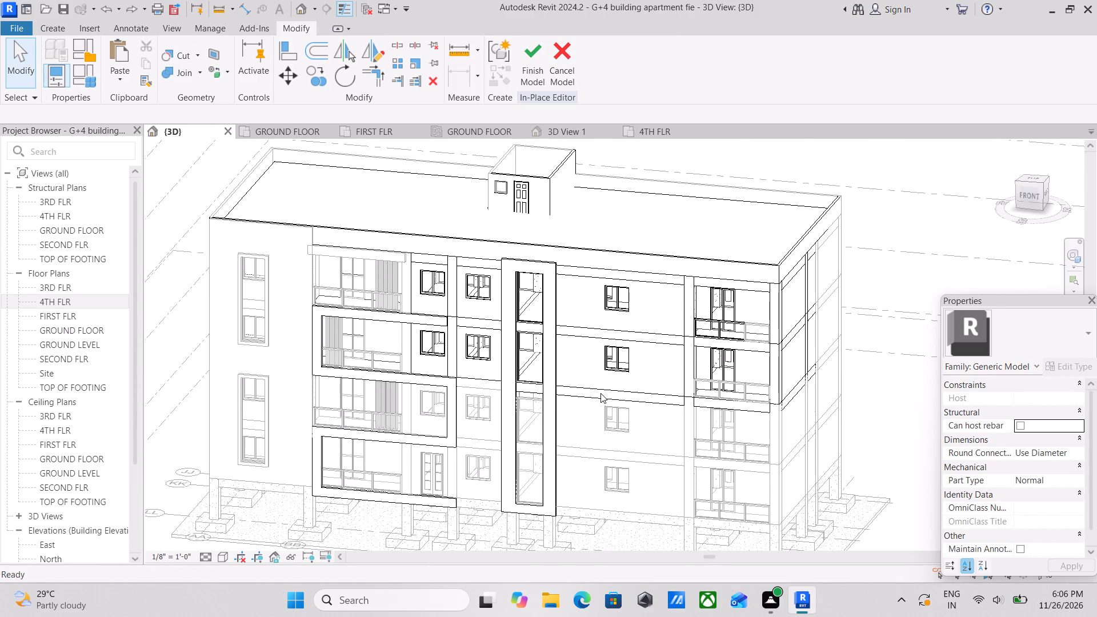
key(ctrl+z)
key(ctrl+z)
Check the groove profiles along the full height of the central frame's side strip and finish the 6-inch void extrusion.
scroll(456, 320, down, 1)
middle_drag(456, 320, 464, 335)
scroll(469, 344, down, 2)
middle_drag(481, 355, 531, 450)
middle_drag(668, 356, 481, 378)
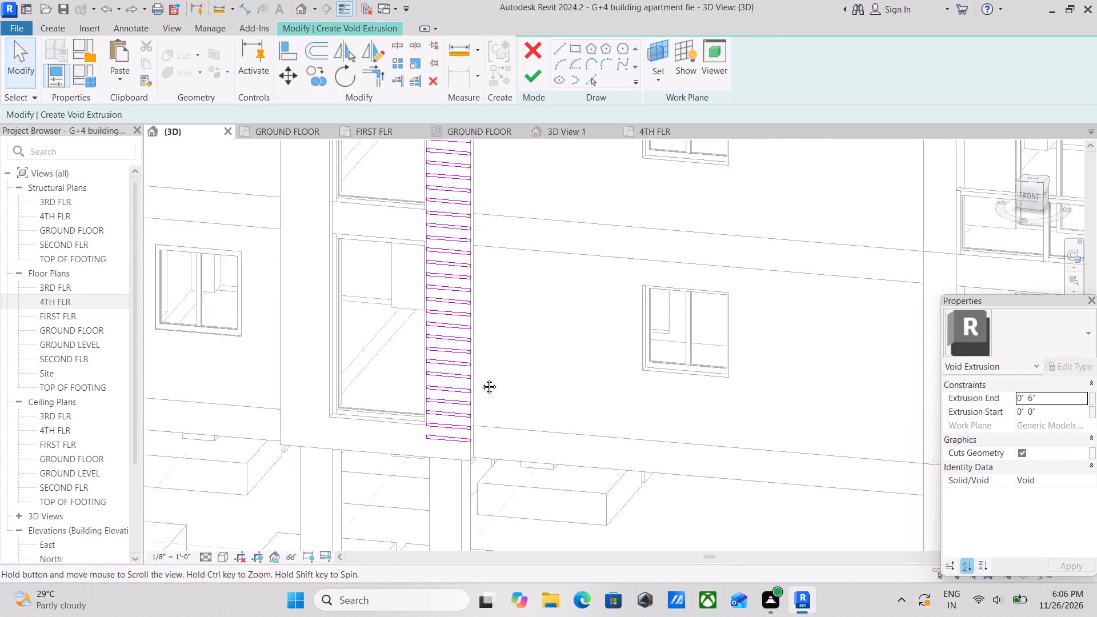
middle_drag(481, 378, 476, 379)
scroll(538, 387, down, 10)
shift+middle_drag(542, 358, 667, 337)
scroll(491, 295, up, 2)
scroll(528, 129, up, 3)
middle_drag(539, 146, 391, 209)
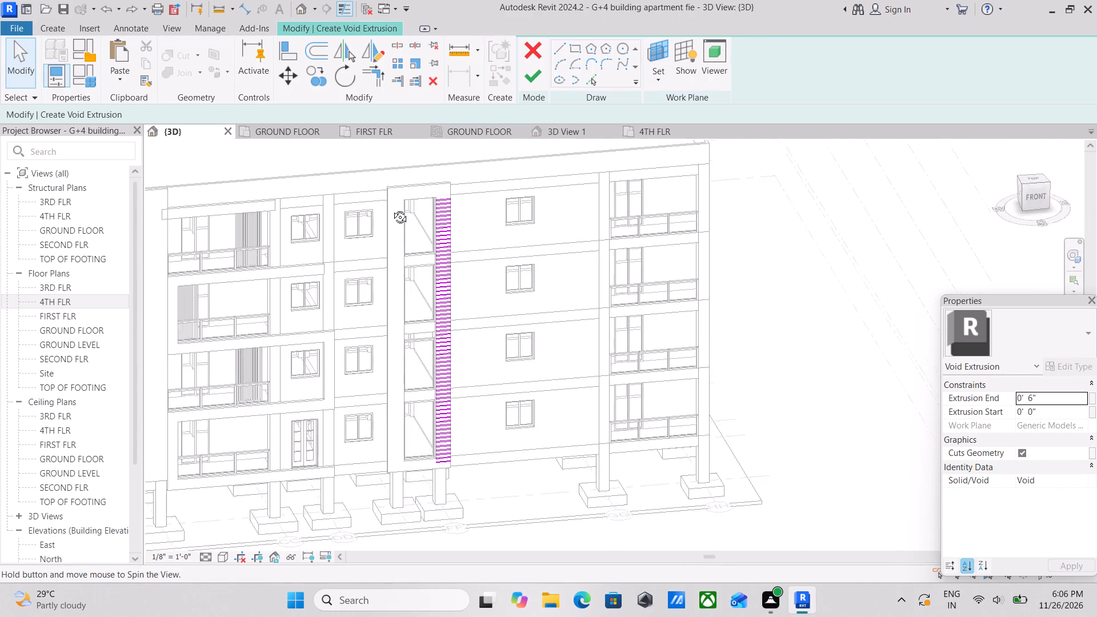
middle_drag(391, 209, 361, 194)
scroll(359, 190, up, 1)
click(538, 72)
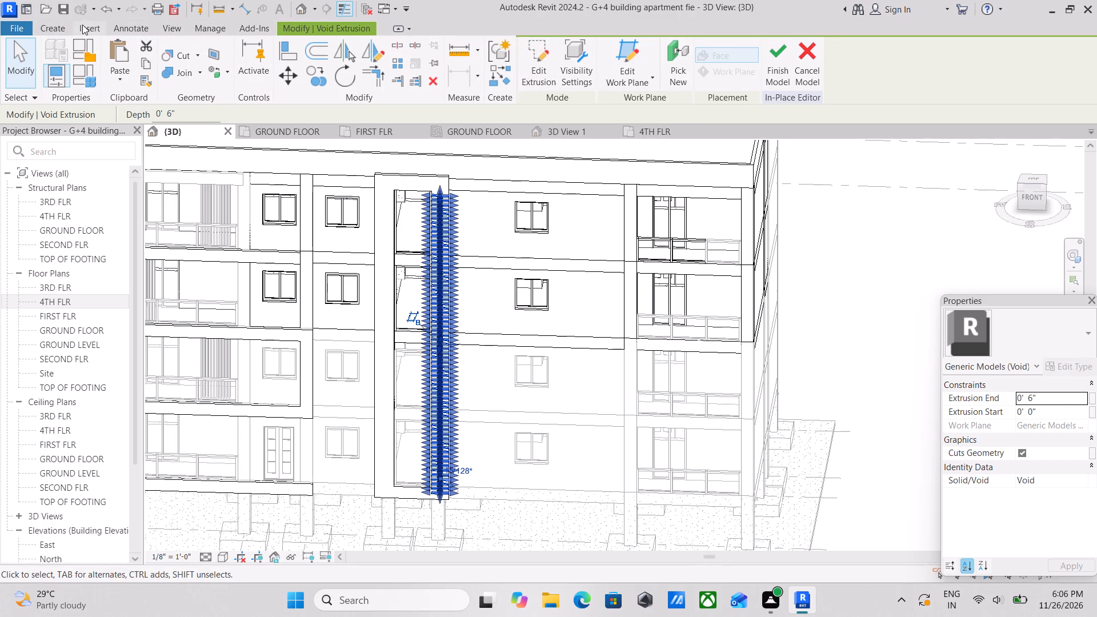
Start Cut Geometry within the in-place model and pick the groove void extrusion as the cutting geometry.
click(301, 27)
click(195, 69)
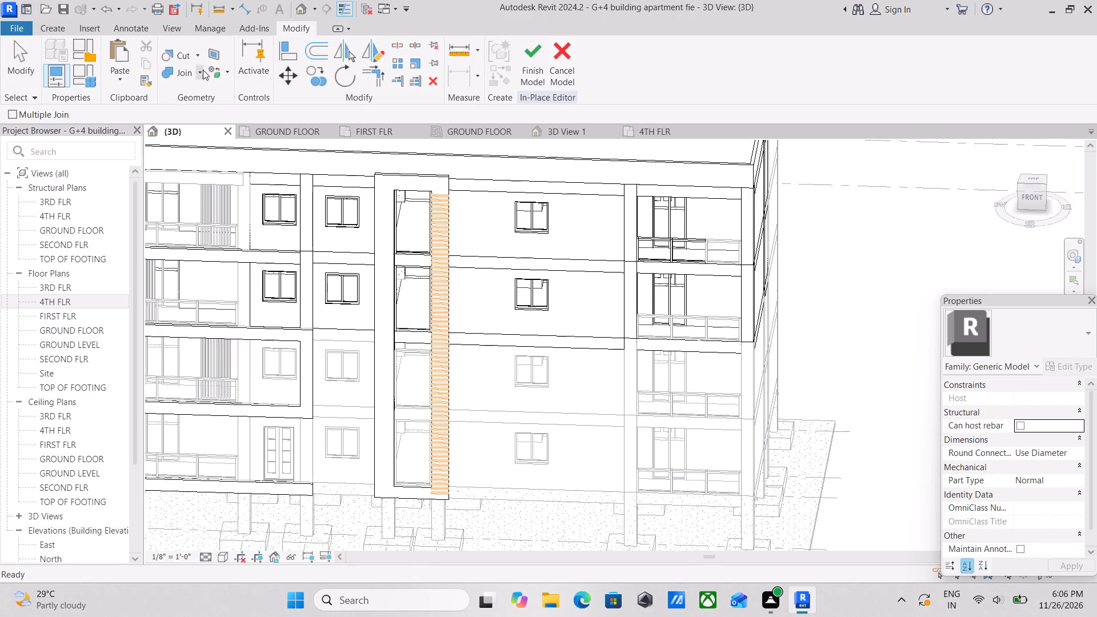
click(195, 57)
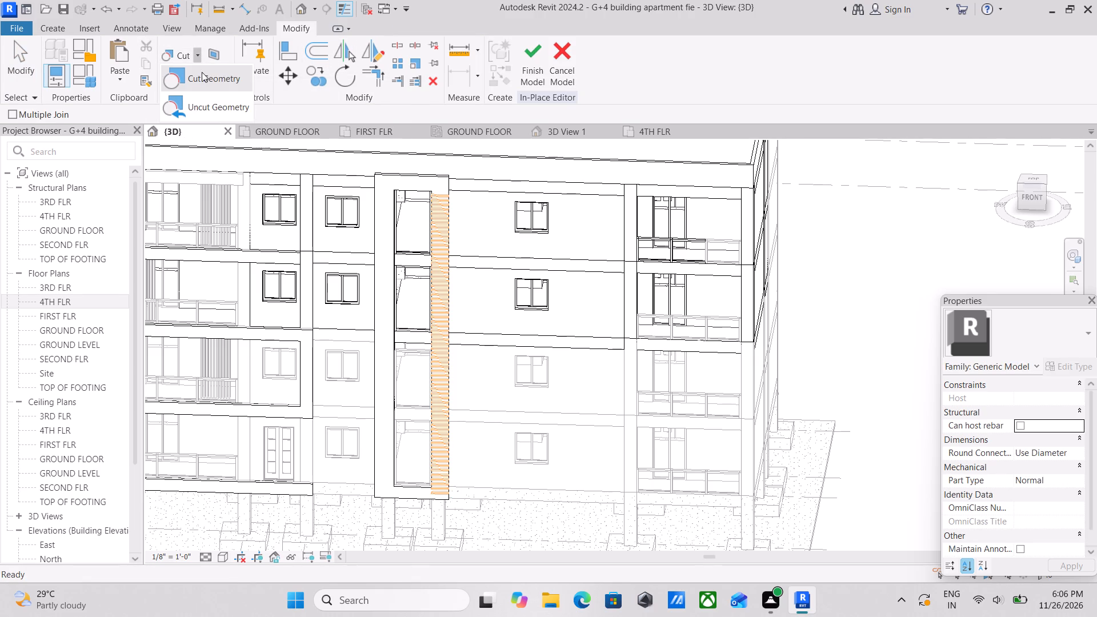
click(199, 74)
scroll(446, 187, up, 2)
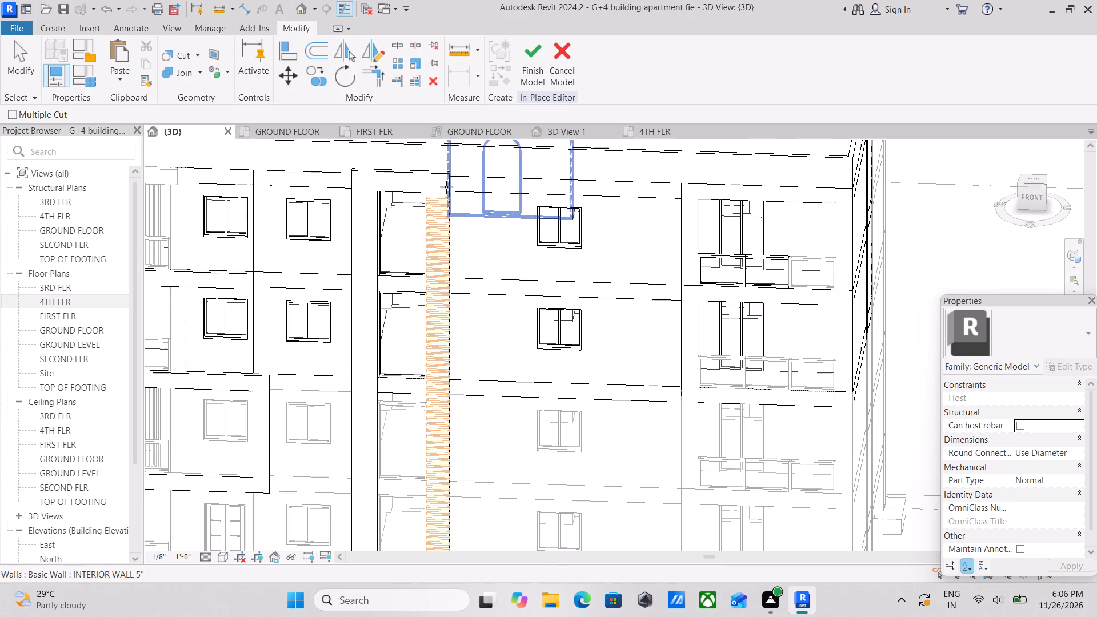
scroll(417, 189, up, 1)
middle_drag(417, 189, 431, 294)
scroll(431, 294, up, 6)
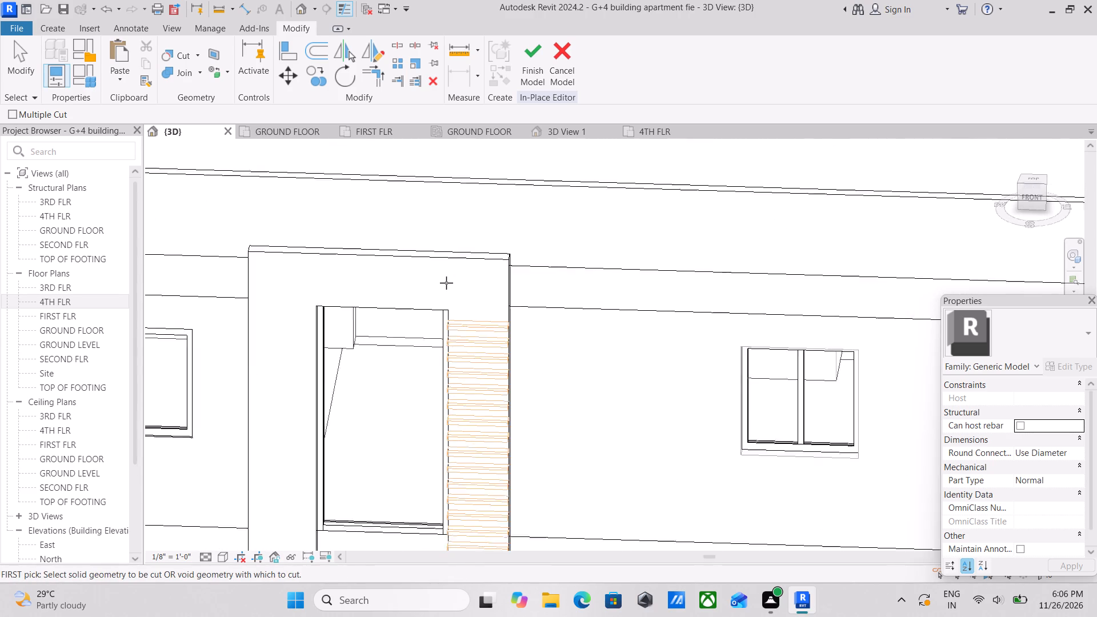
scroll(446, 283, up, 1)
scroll(509, 271, up, 7)
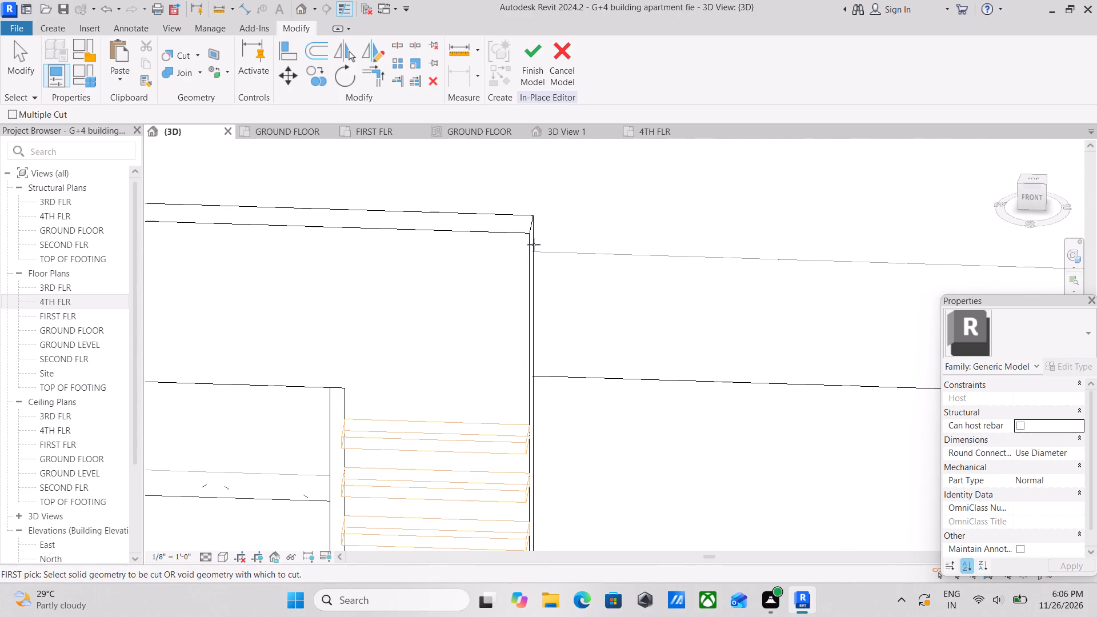
scroll(513, 234, down, 2)
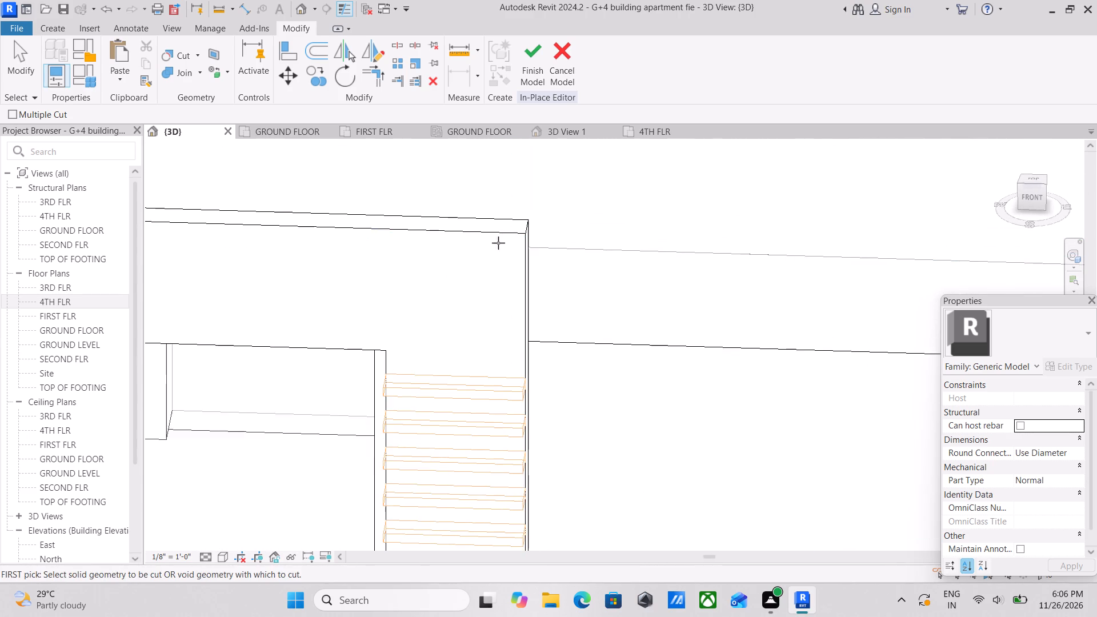
middle_drag(379, 280, 499, 243)
click(535, 357)
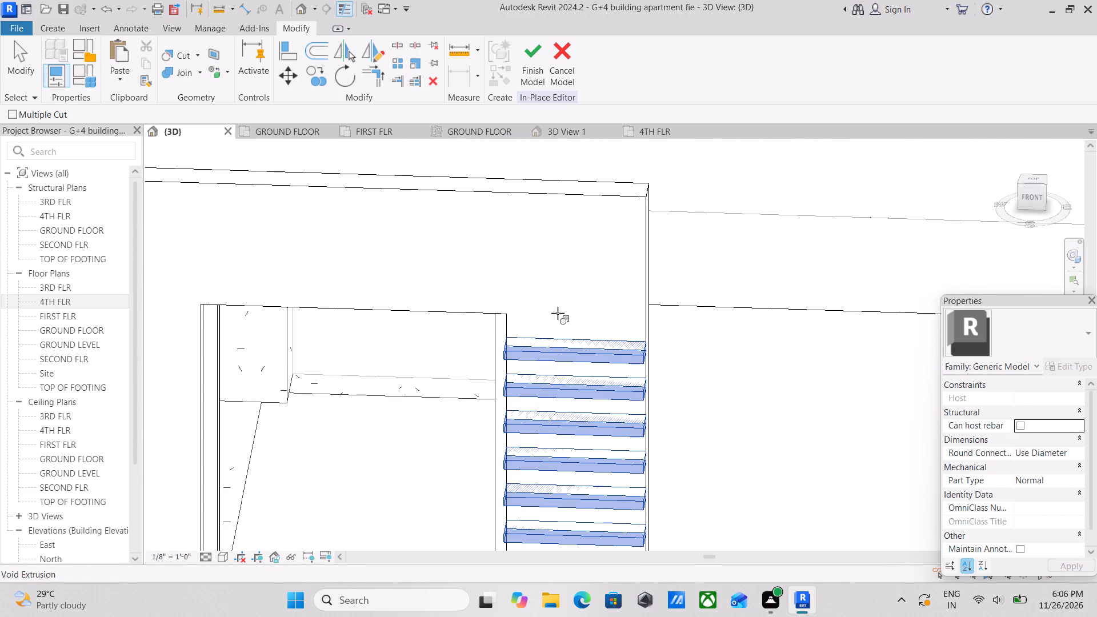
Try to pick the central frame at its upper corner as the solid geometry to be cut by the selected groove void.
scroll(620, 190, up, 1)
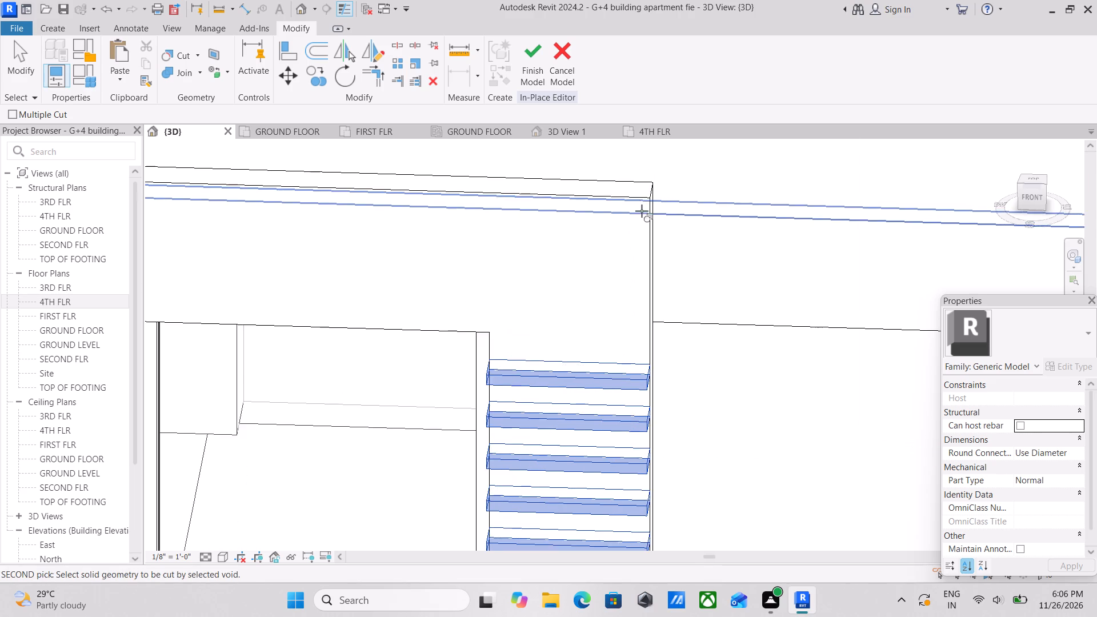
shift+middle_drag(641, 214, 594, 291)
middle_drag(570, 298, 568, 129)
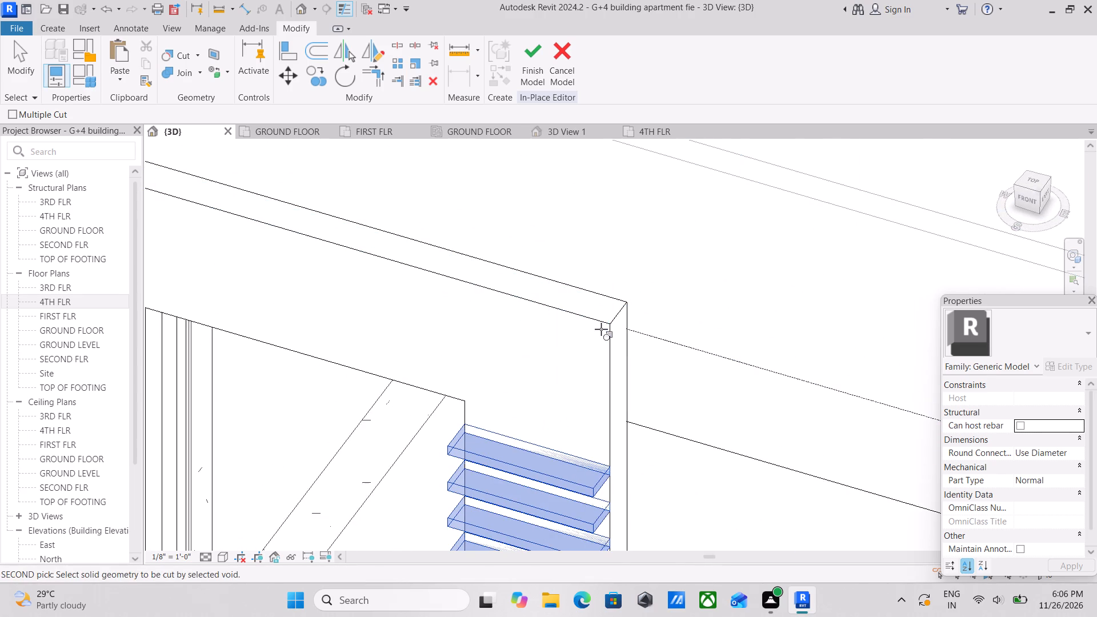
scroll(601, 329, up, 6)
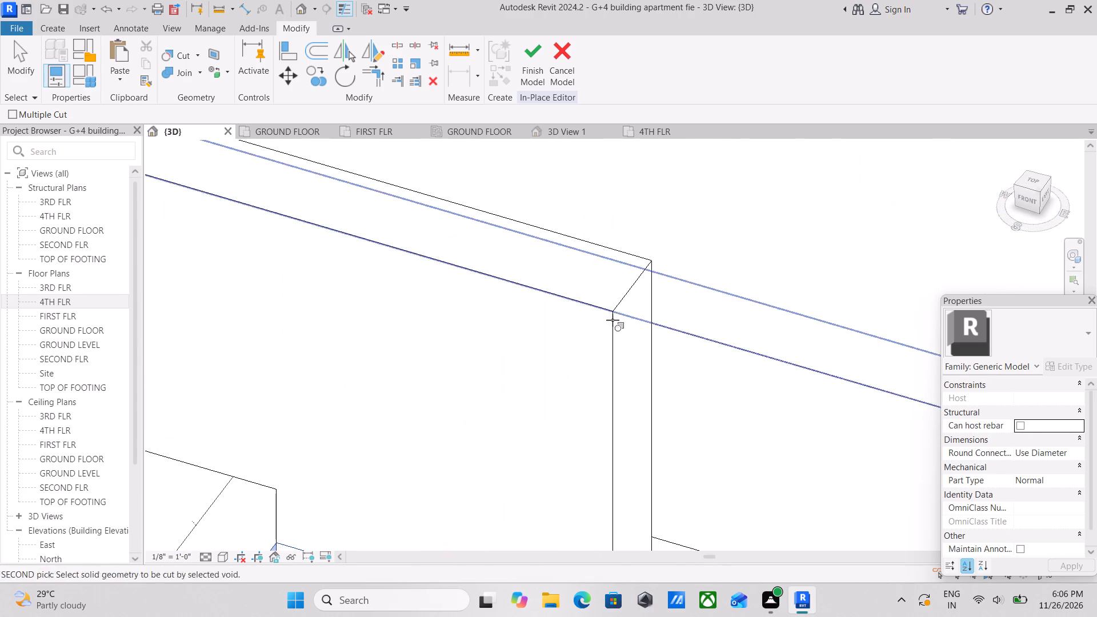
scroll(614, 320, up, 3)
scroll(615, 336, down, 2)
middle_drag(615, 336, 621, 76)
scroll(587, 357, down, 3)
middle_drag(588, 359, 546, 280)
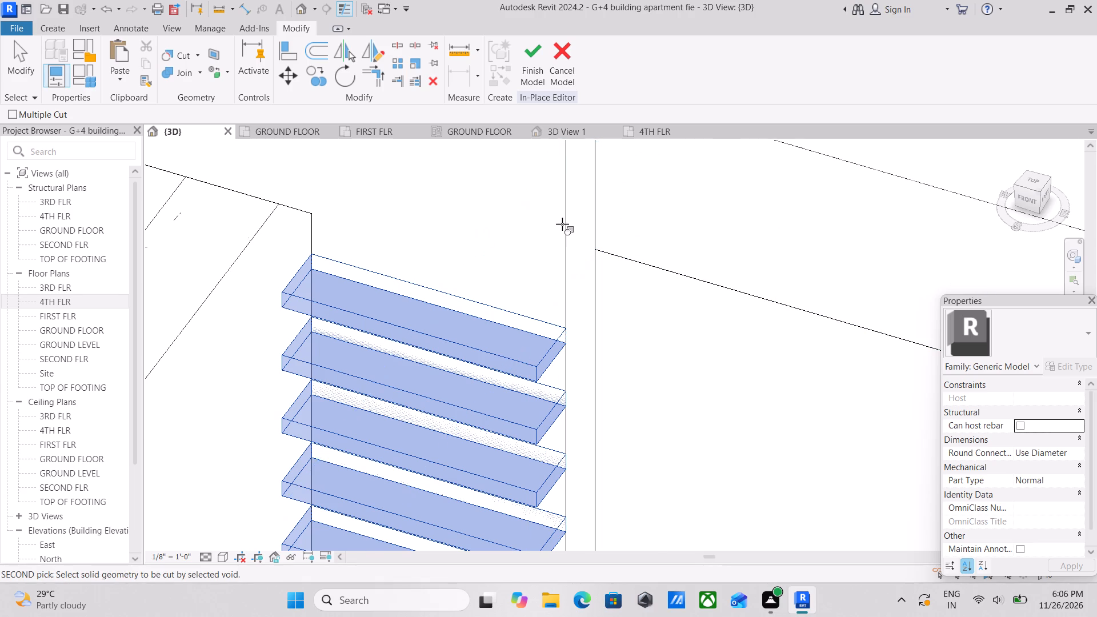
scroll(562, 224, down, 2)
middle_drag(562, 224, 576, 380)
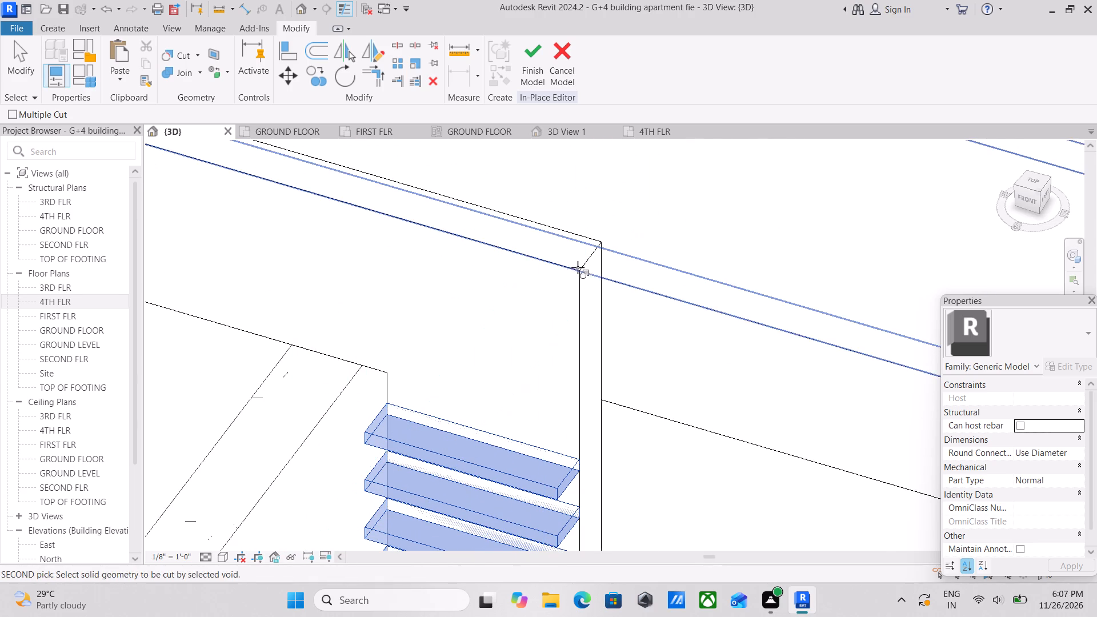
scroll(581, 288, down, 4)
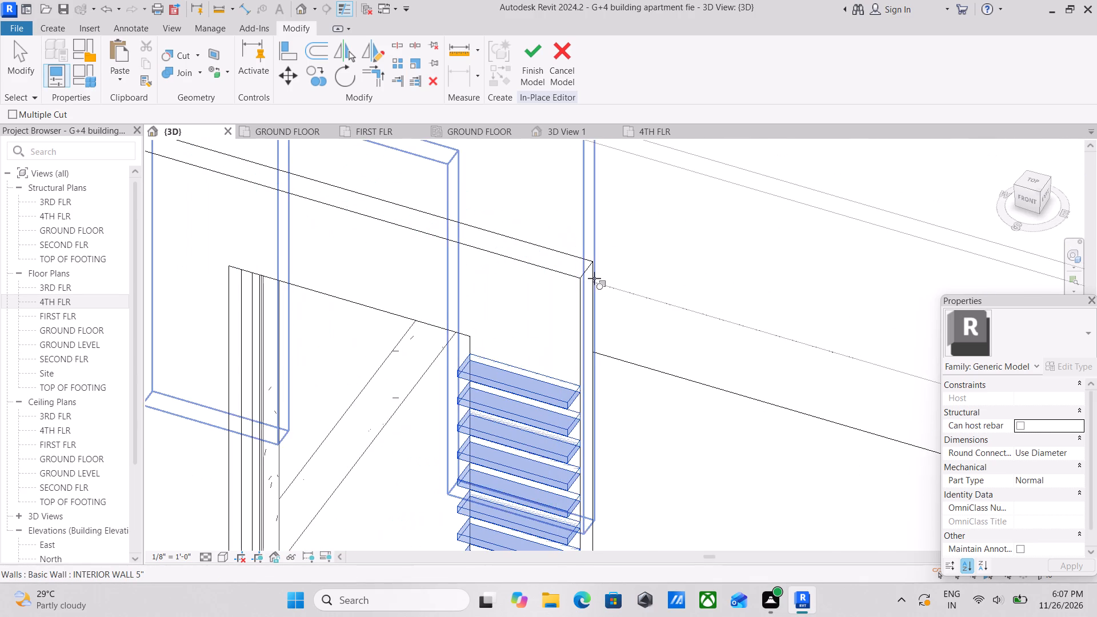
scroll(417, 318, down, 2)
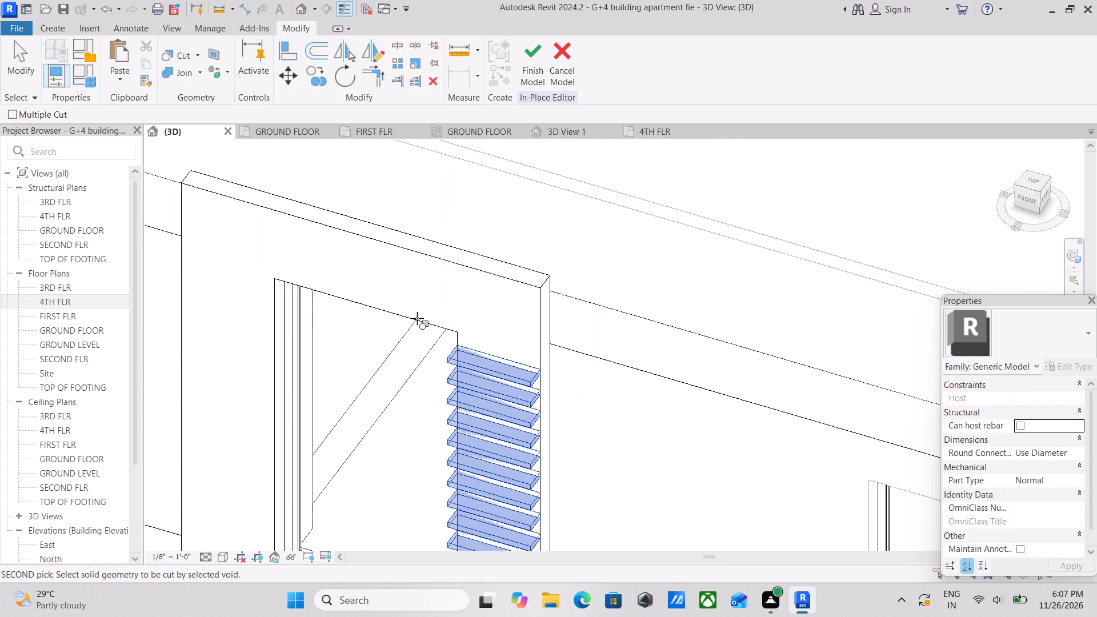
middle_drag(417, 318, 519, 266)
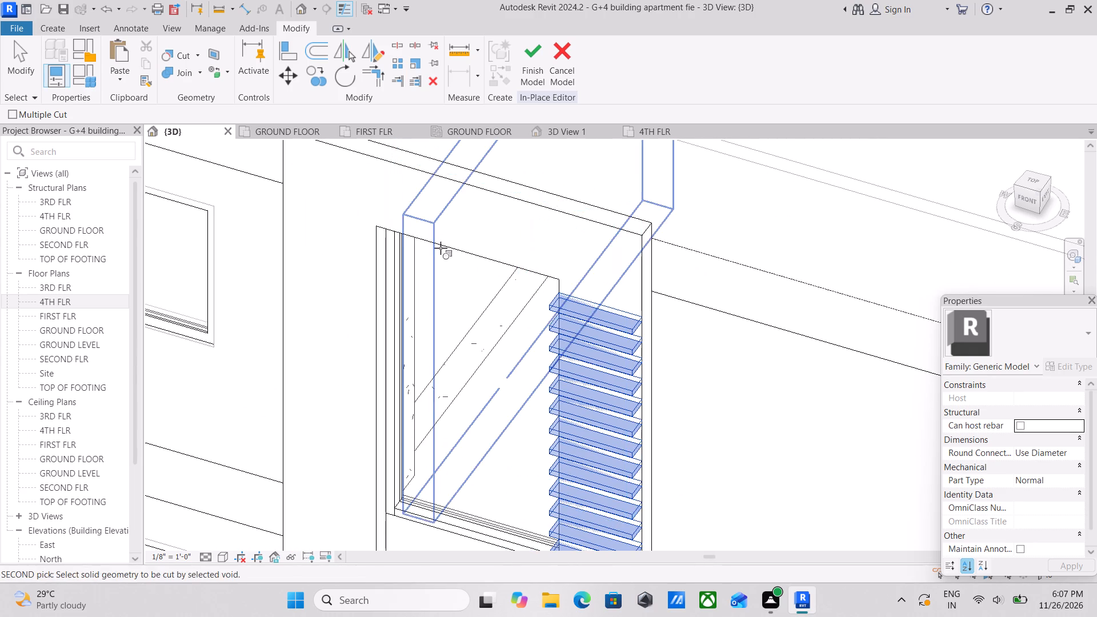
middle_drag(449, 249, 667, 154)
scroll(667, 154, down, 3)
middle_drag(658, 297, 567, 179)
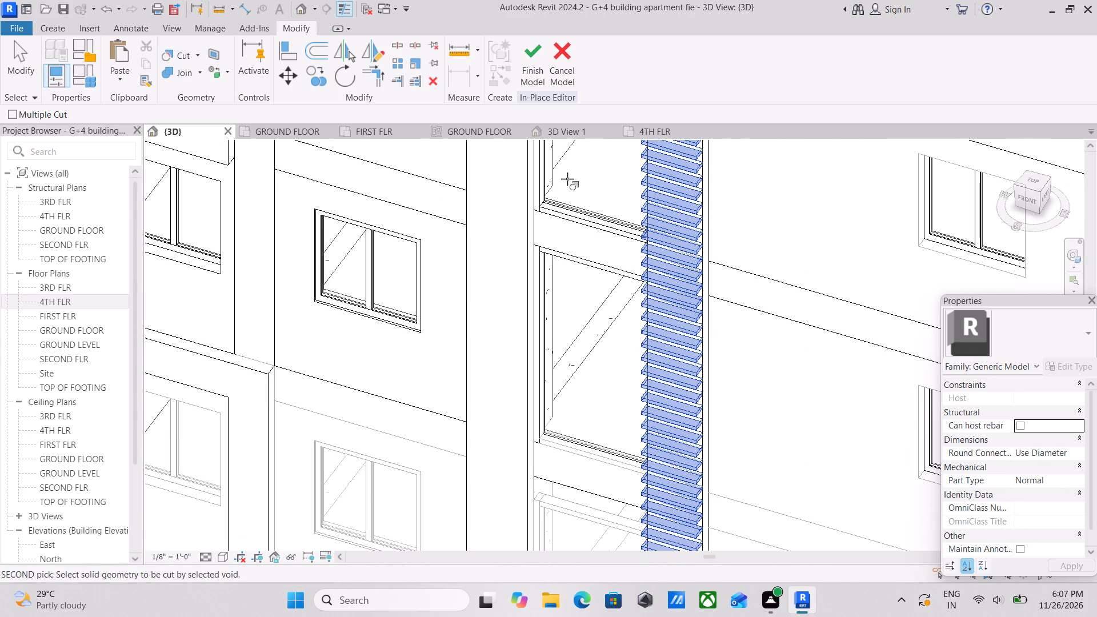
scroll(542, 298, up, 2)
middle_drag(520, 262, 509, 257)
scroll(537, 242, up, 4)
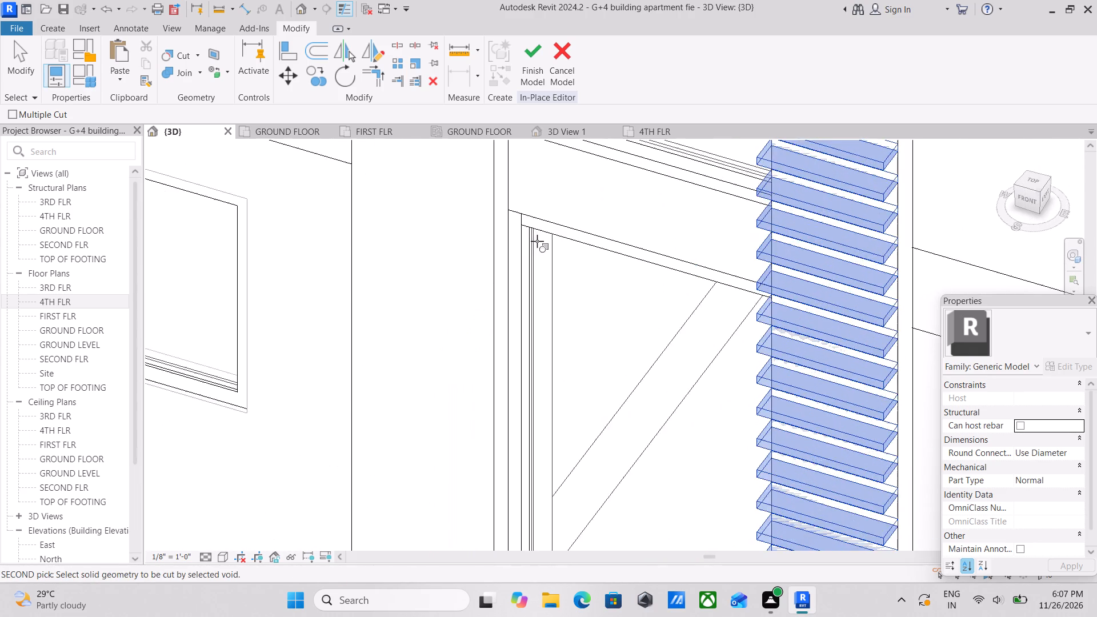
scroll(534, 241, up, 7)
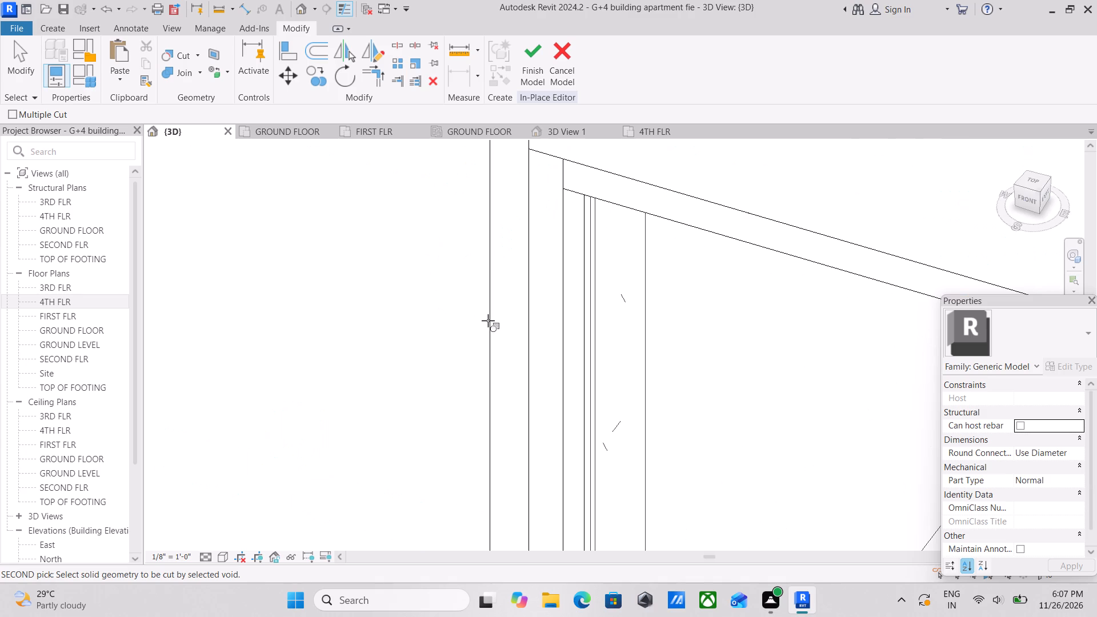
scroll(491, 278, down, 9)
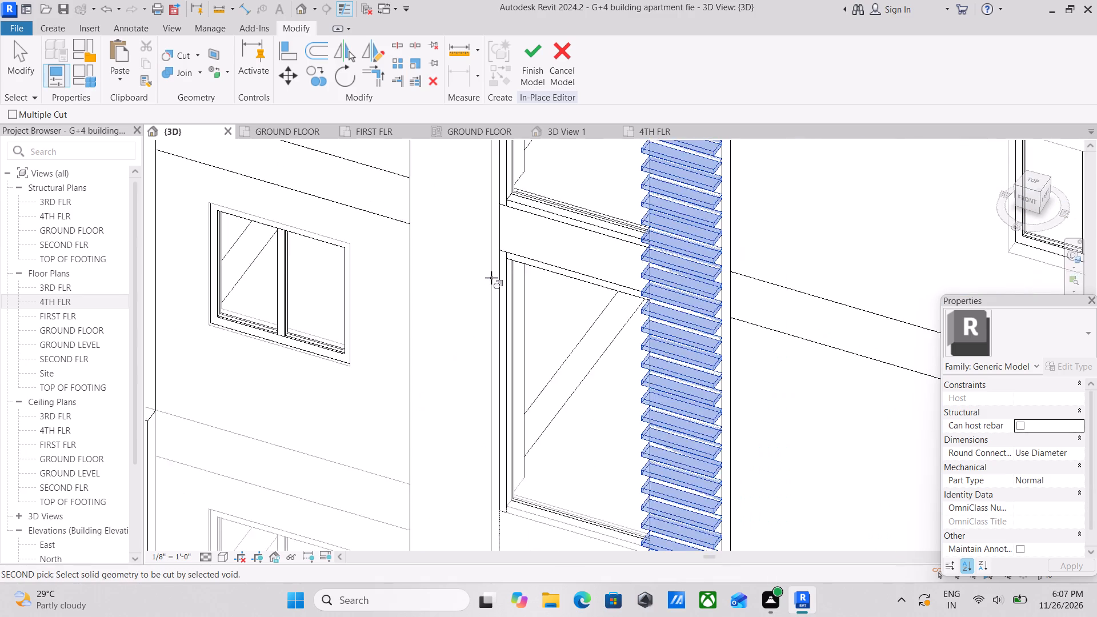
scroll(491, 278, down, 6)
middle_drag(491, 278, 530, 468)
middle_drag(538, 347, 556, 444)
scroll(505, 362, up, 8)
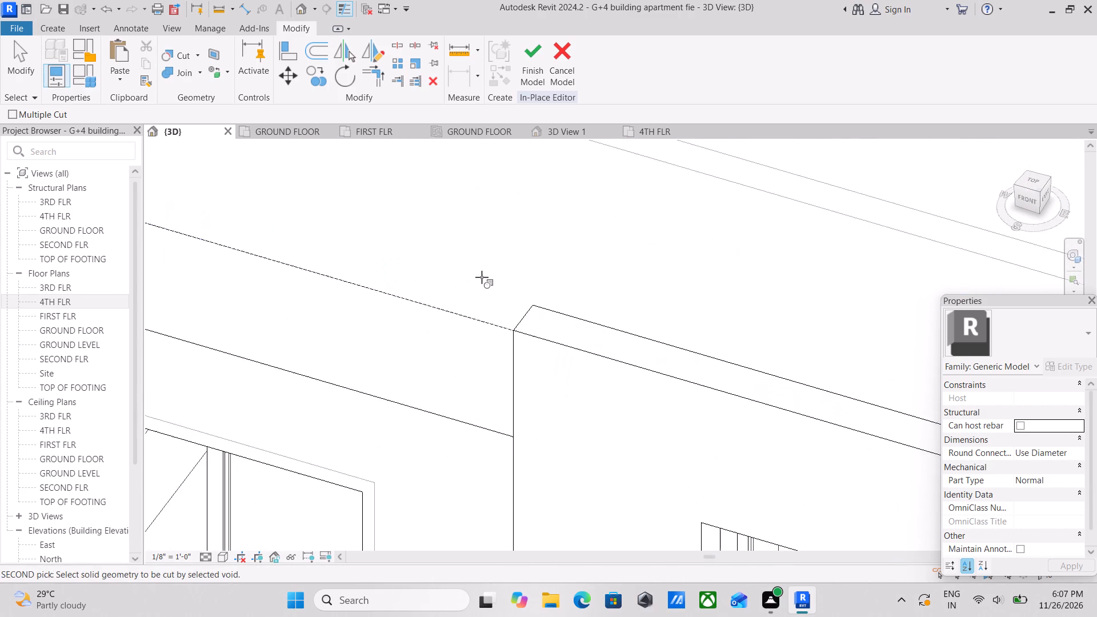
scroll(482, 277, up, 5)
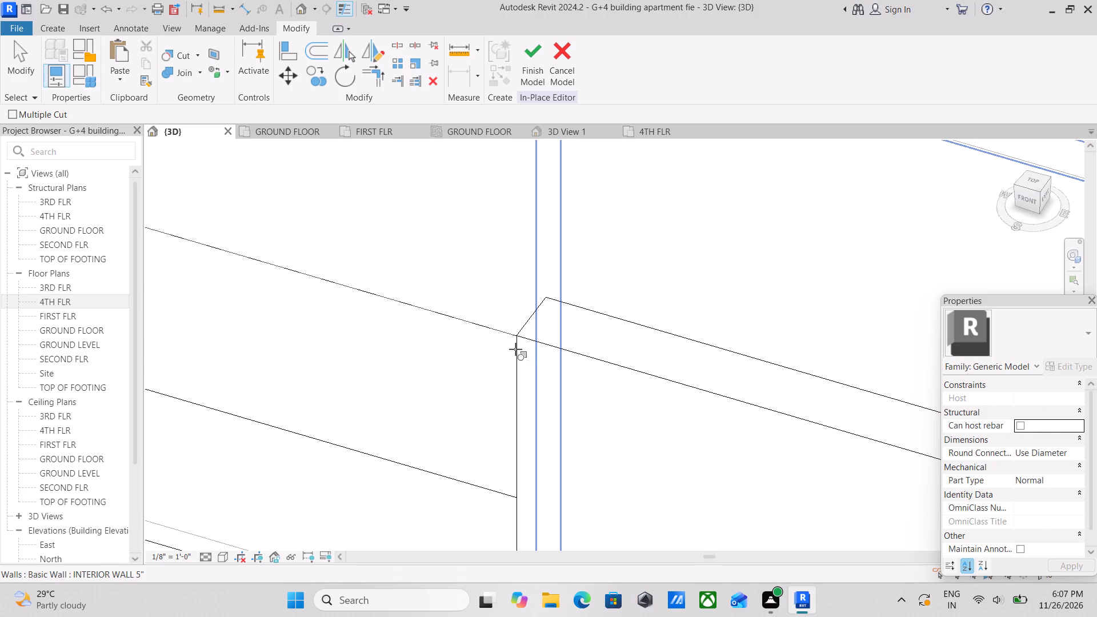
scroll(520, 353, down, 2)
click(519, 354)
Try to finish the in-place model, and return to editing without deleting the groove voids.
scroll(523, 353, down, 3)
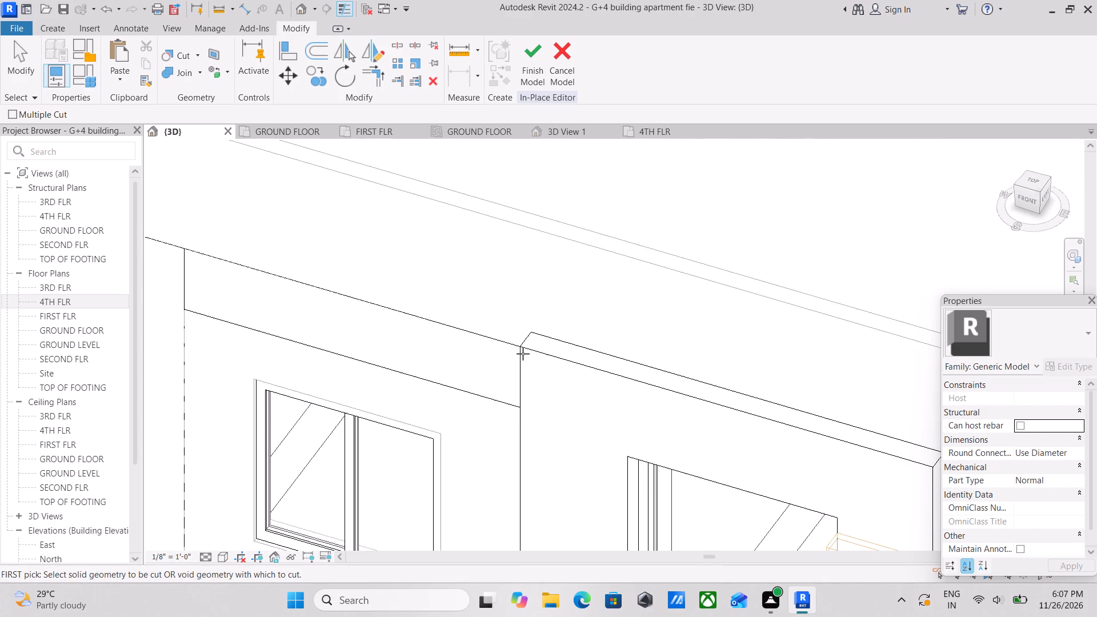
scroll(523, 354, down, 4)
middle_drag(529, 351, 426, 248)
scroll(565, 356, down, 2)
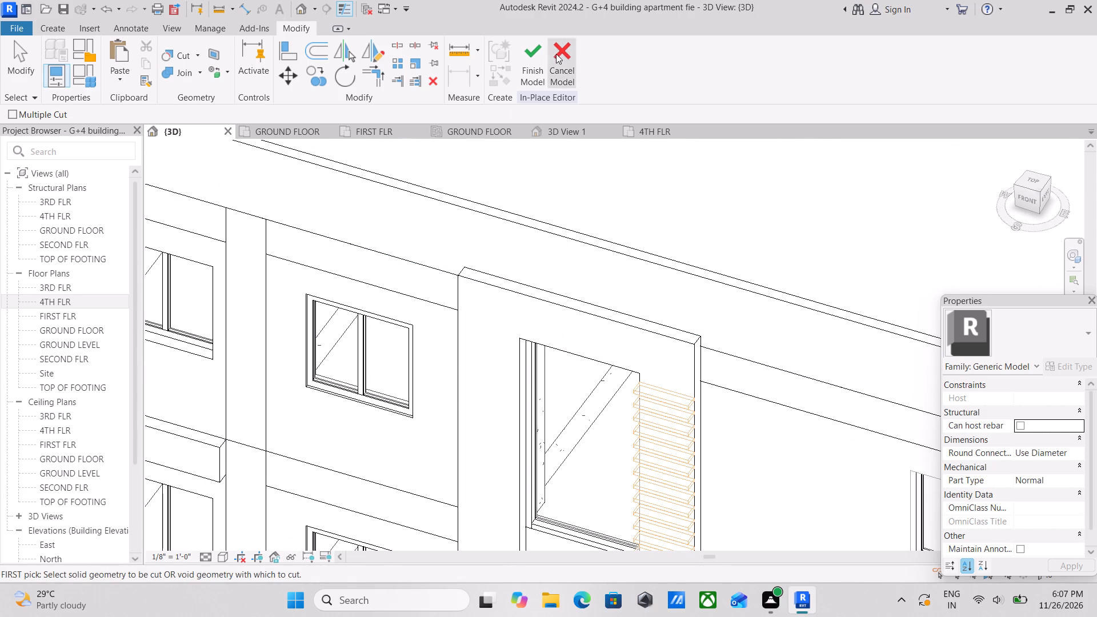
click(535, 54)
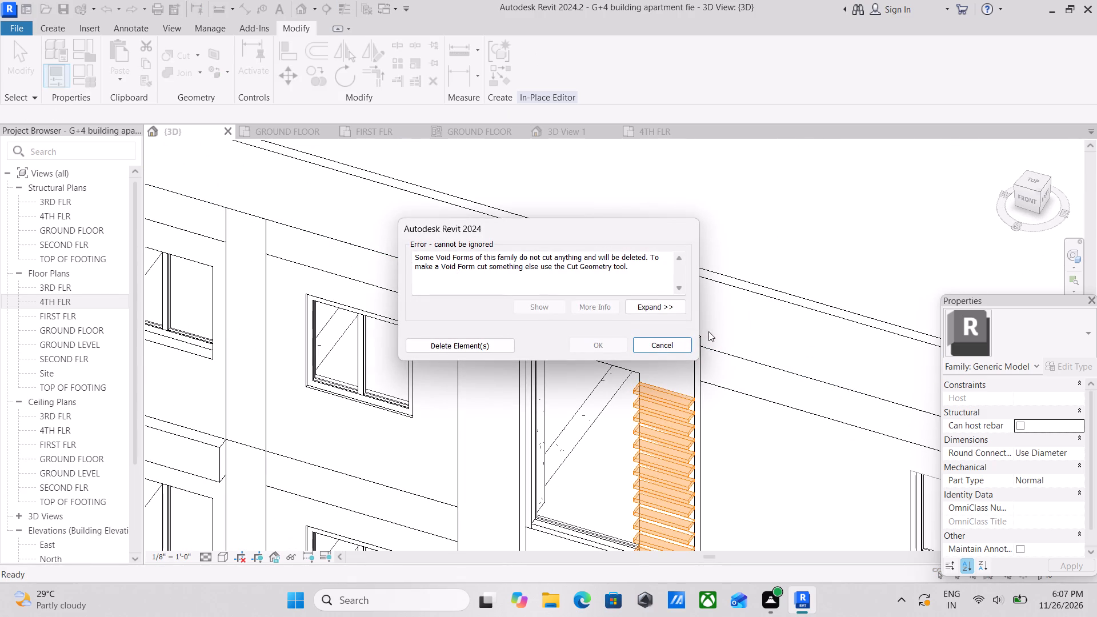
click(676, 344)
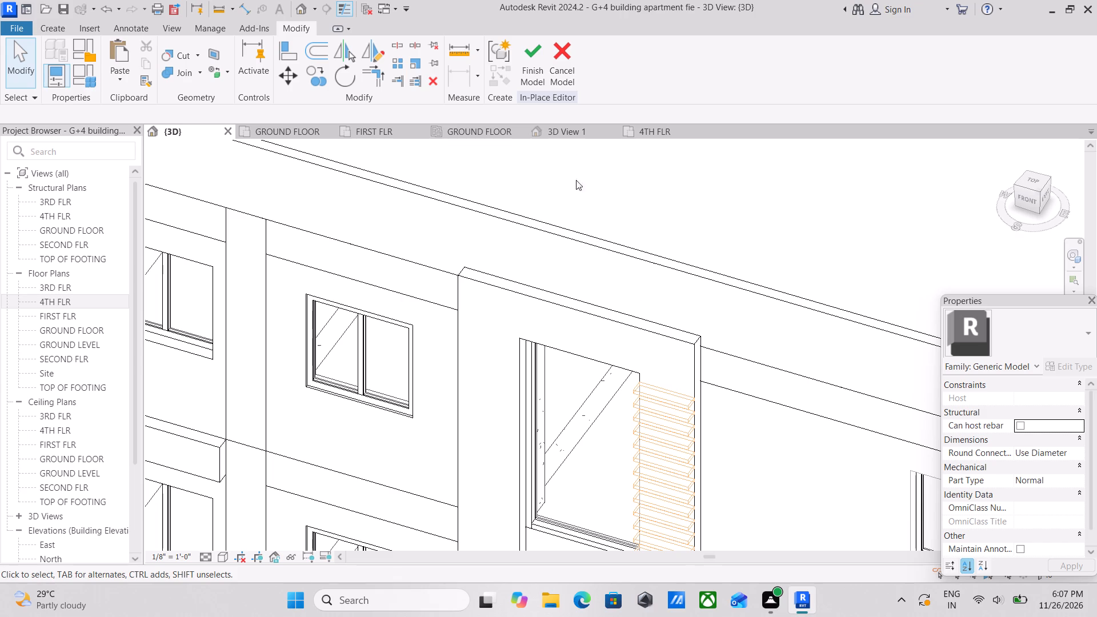
Start Cut Geometry and examine the central frame's upper corners and the groove voids for the solid to cut.
click(194, 55)
click(213, 69)
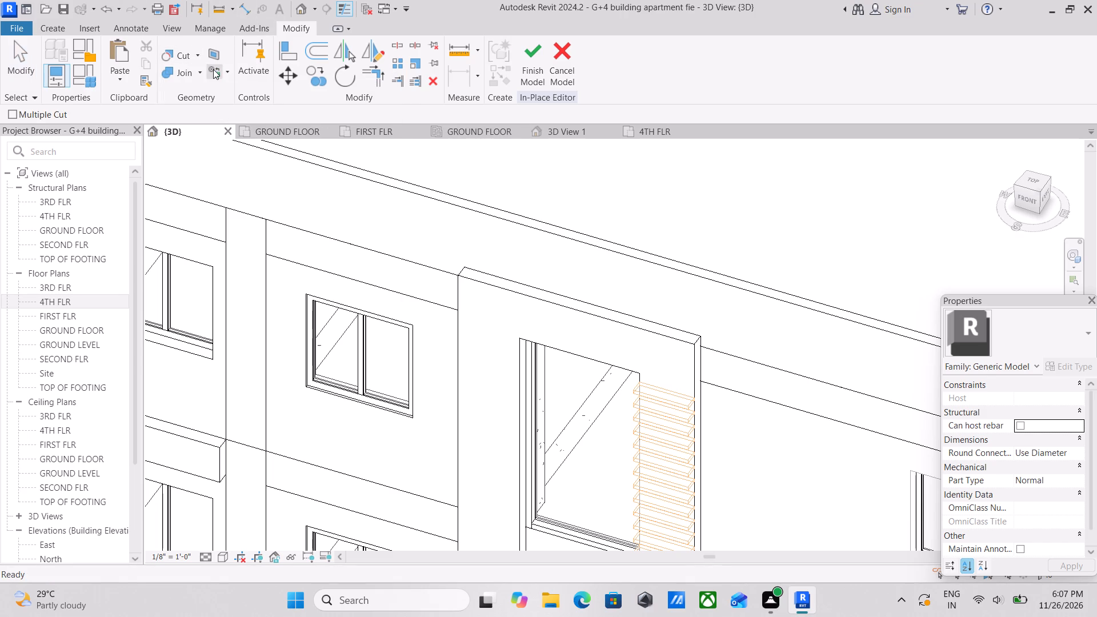
scroll(530, 330, up, 3)
scroll(463, 241, up, 3)
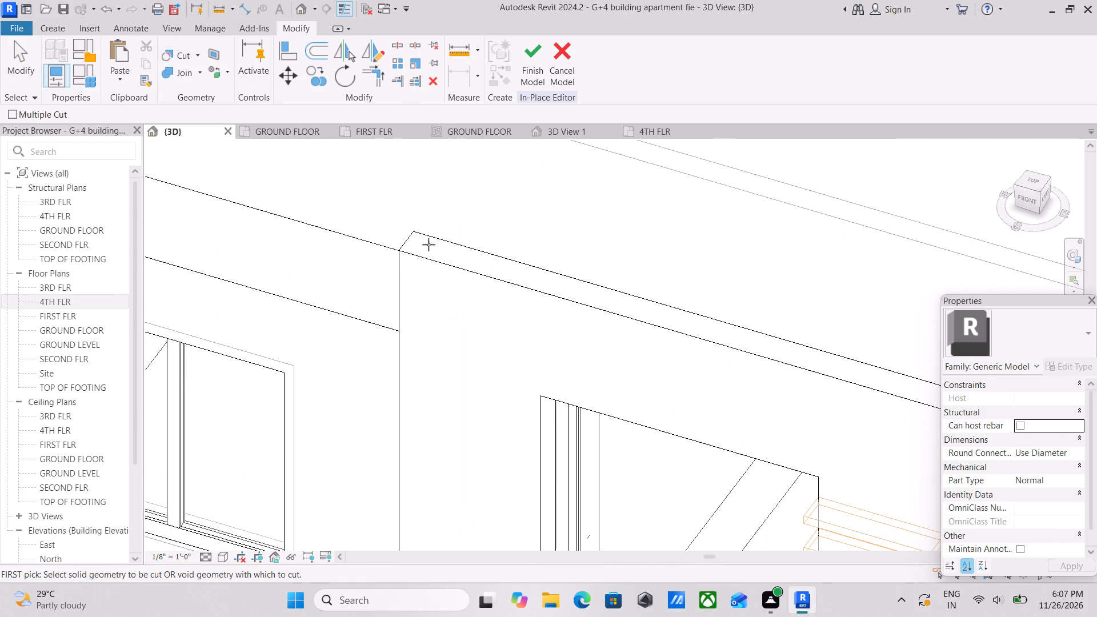
scroll(402, 254, up, 9)
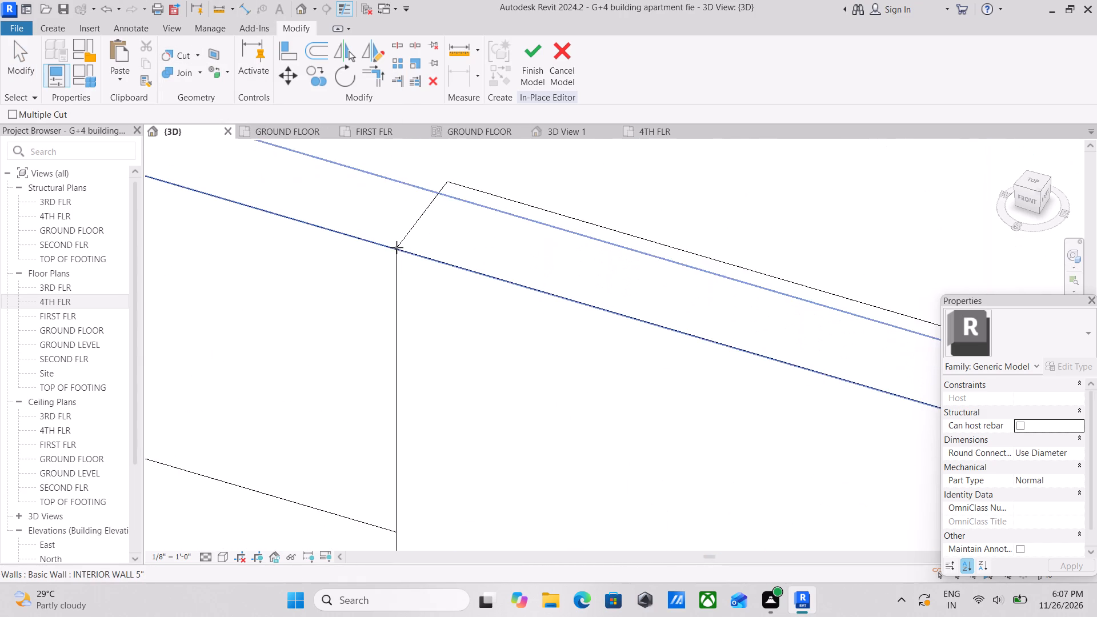
scroll(397, 247, up, 4)
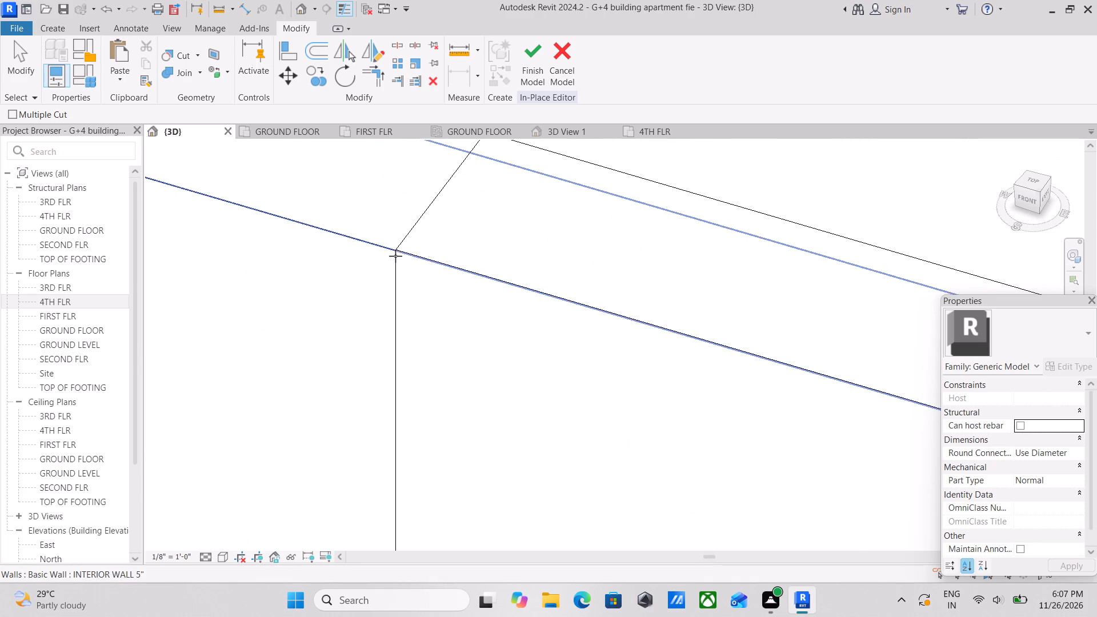
scroll(399, 256, down, 20)
scroll(399, 256, down, 2)
middle_drag(513, 303, 458, 119)
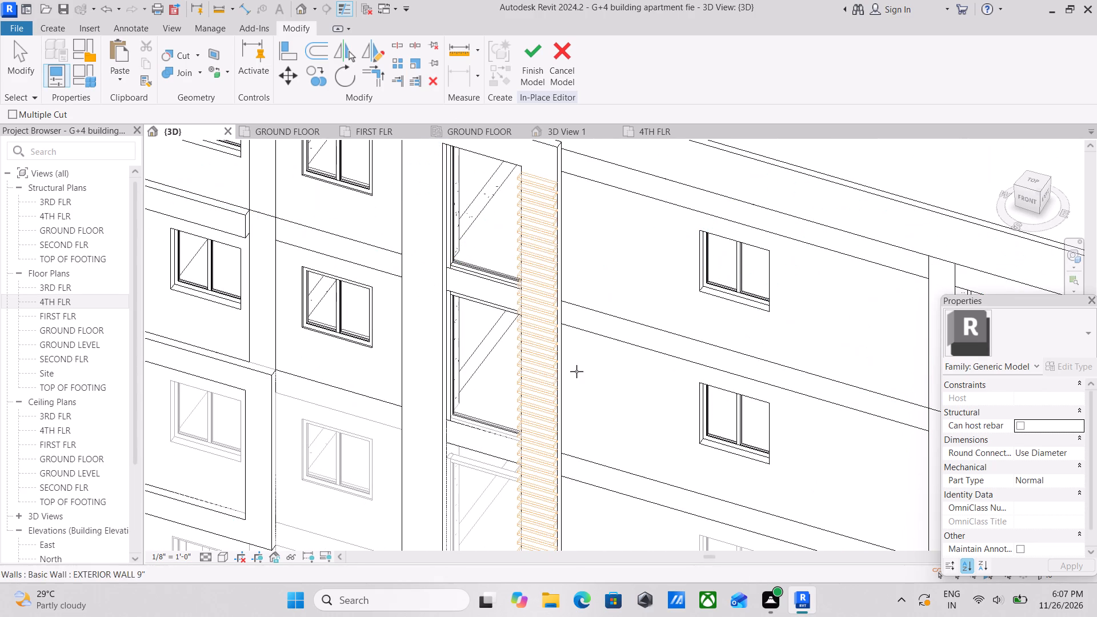
scroll(610, 228, up, 1)
scroll(533, 167, up, 2)
middle_drag(534, 189, 552, 320)
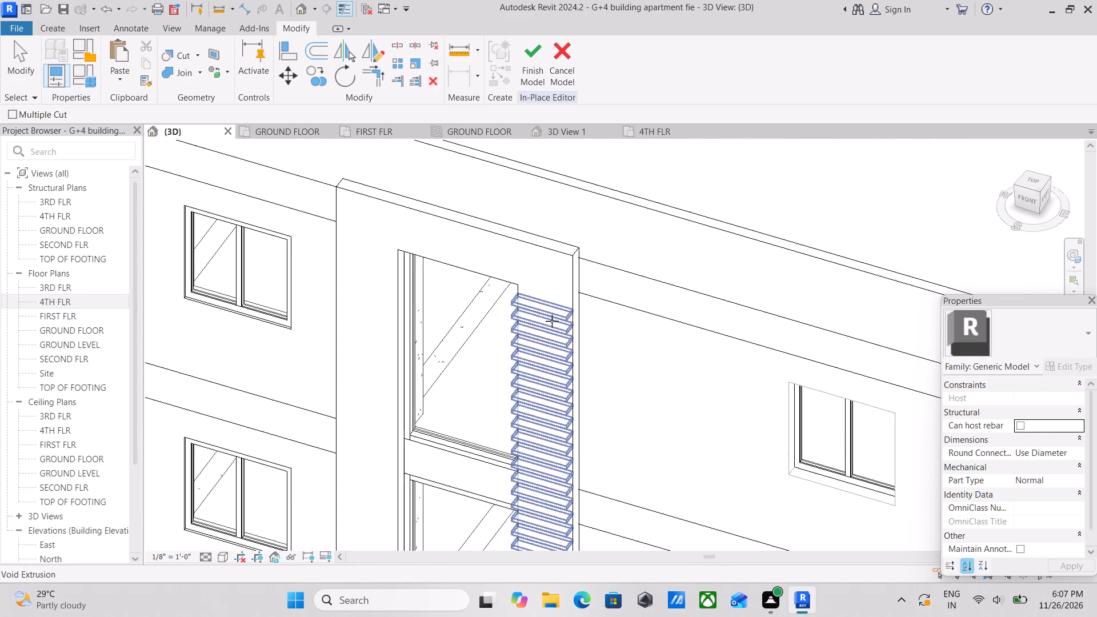
scroll(580, 278, up, 2)
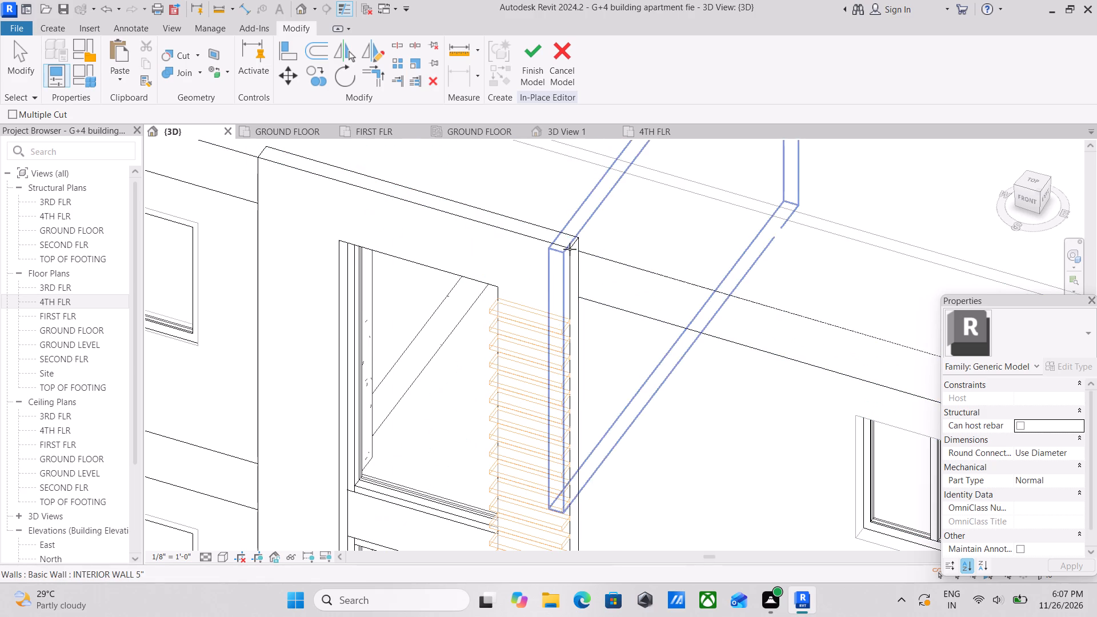
scroll(478, 277, up, 4)
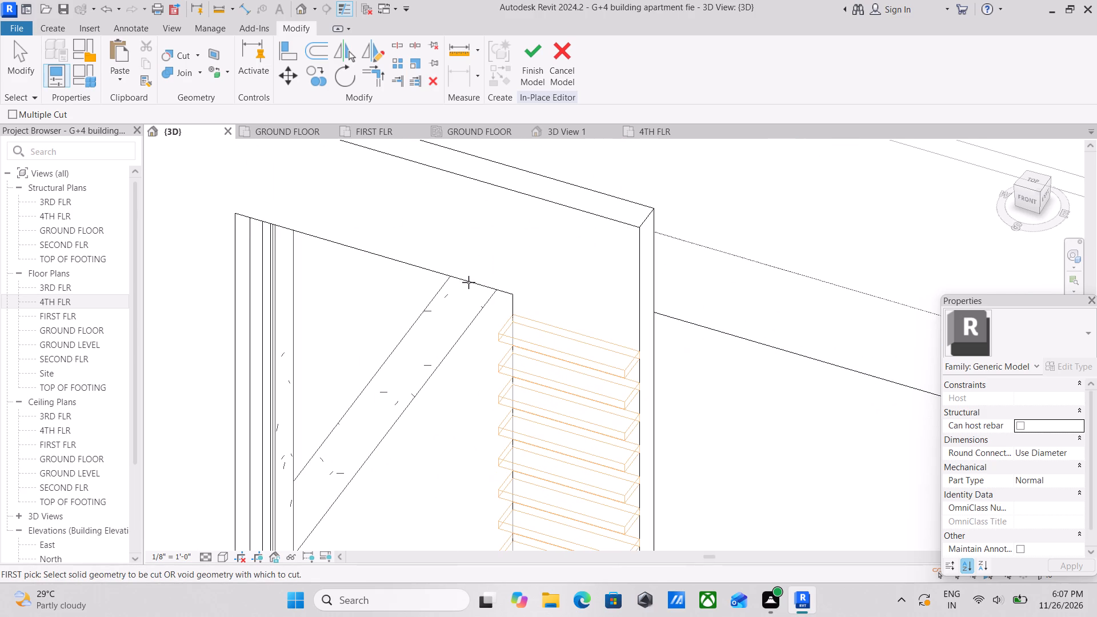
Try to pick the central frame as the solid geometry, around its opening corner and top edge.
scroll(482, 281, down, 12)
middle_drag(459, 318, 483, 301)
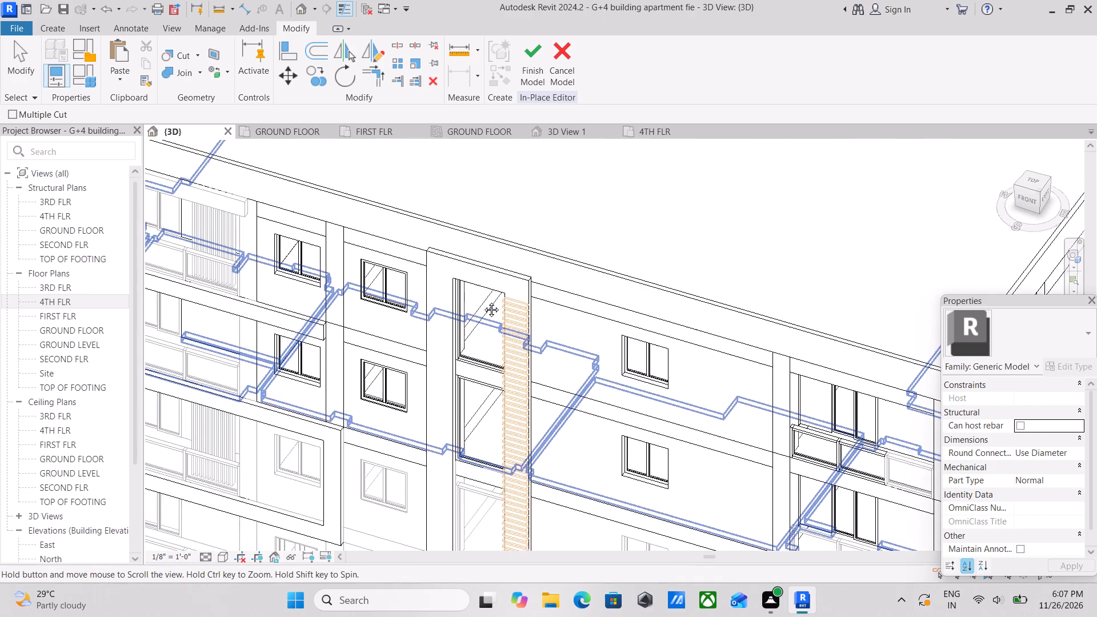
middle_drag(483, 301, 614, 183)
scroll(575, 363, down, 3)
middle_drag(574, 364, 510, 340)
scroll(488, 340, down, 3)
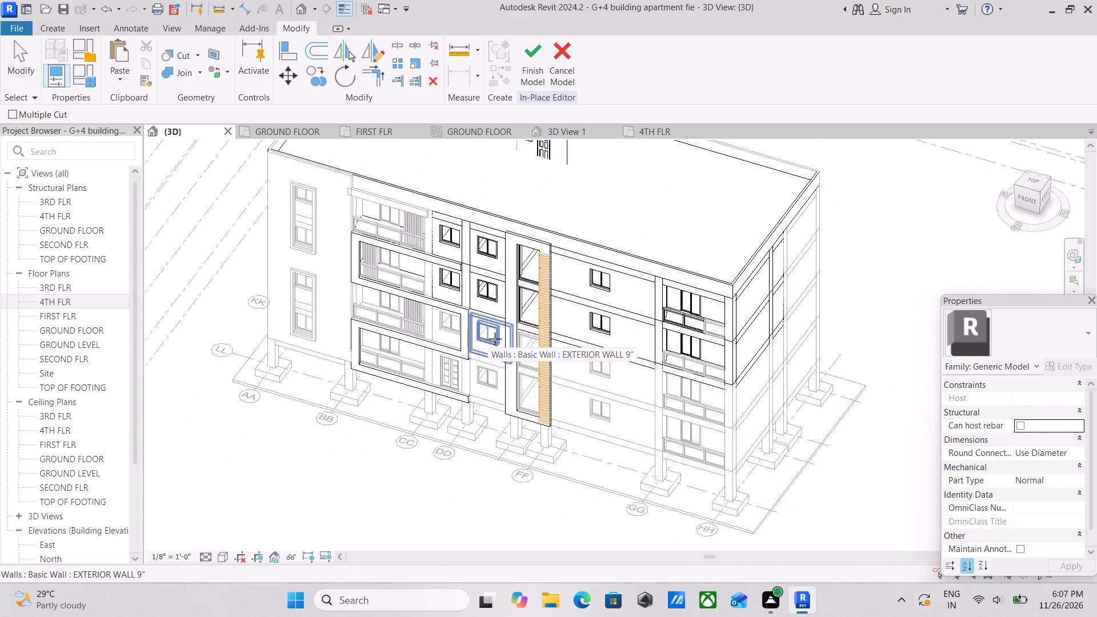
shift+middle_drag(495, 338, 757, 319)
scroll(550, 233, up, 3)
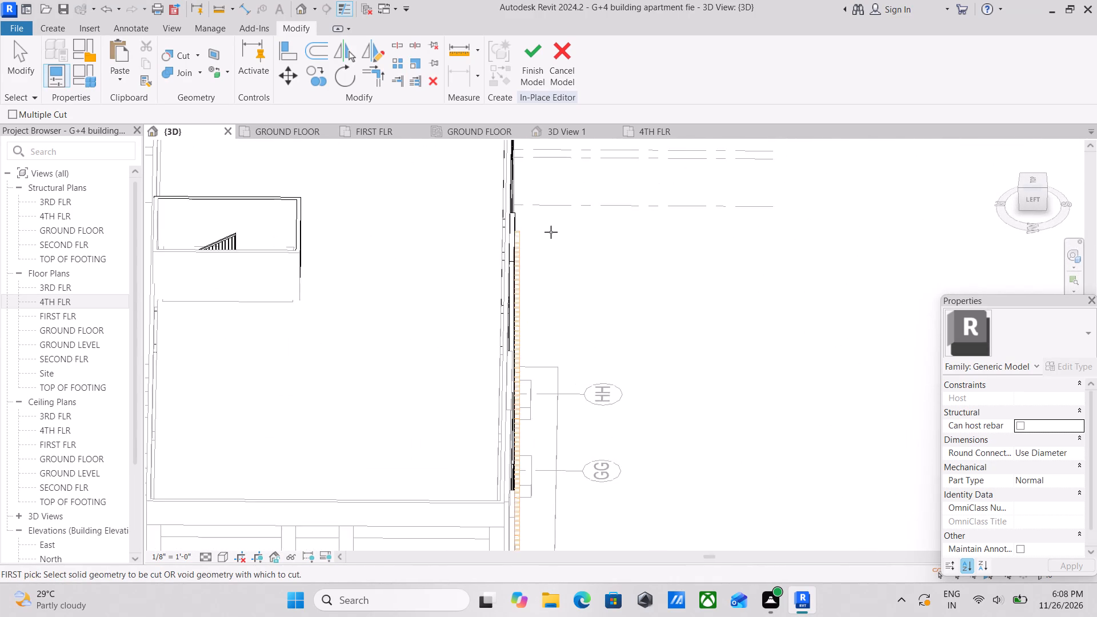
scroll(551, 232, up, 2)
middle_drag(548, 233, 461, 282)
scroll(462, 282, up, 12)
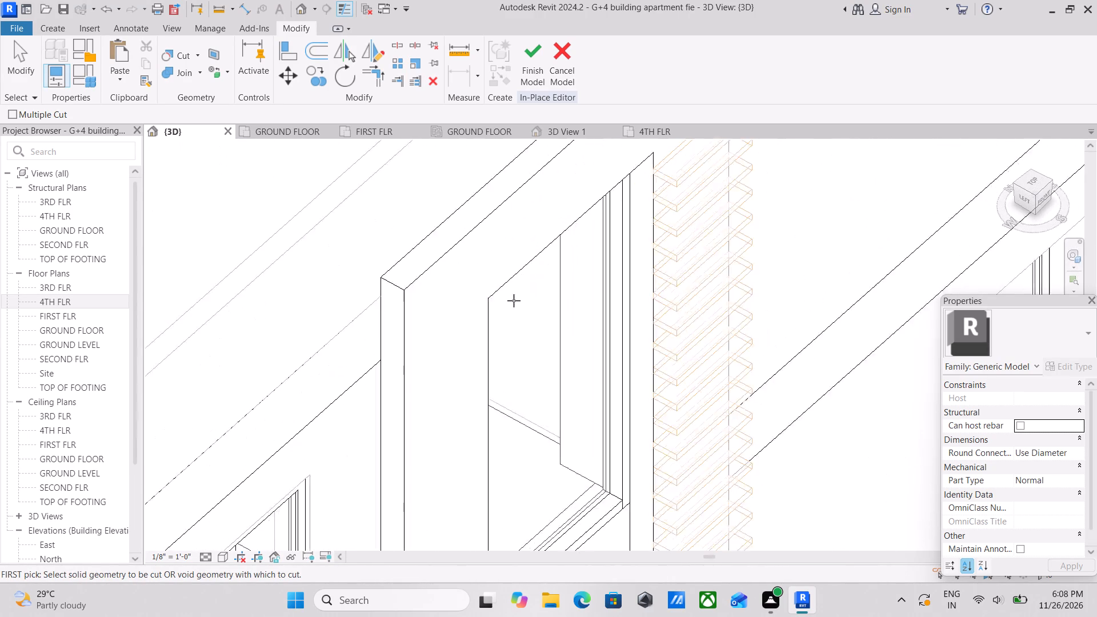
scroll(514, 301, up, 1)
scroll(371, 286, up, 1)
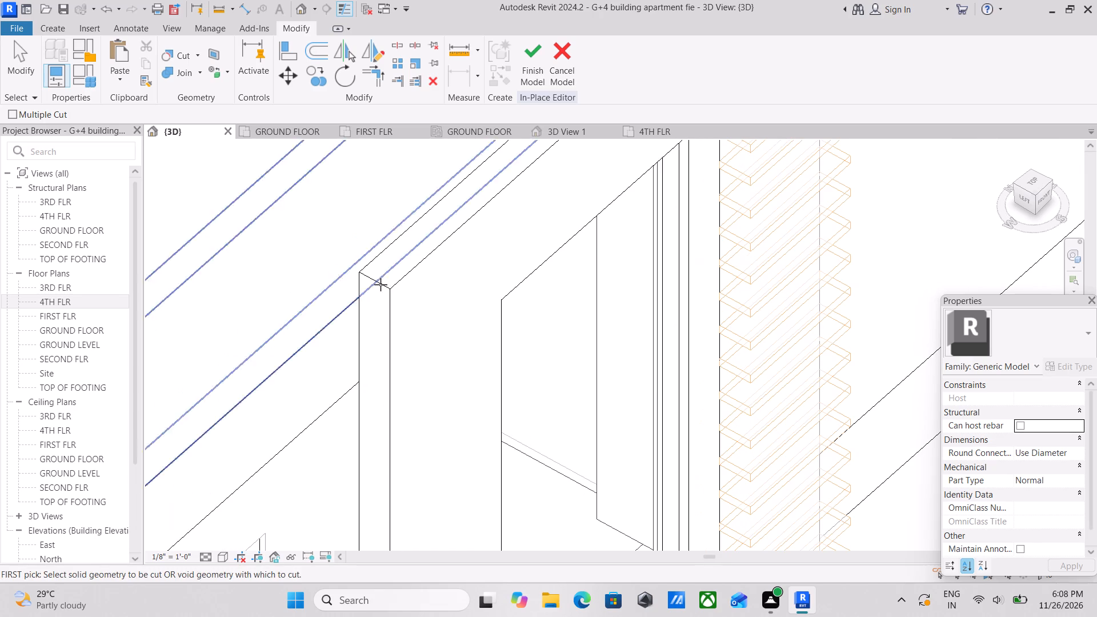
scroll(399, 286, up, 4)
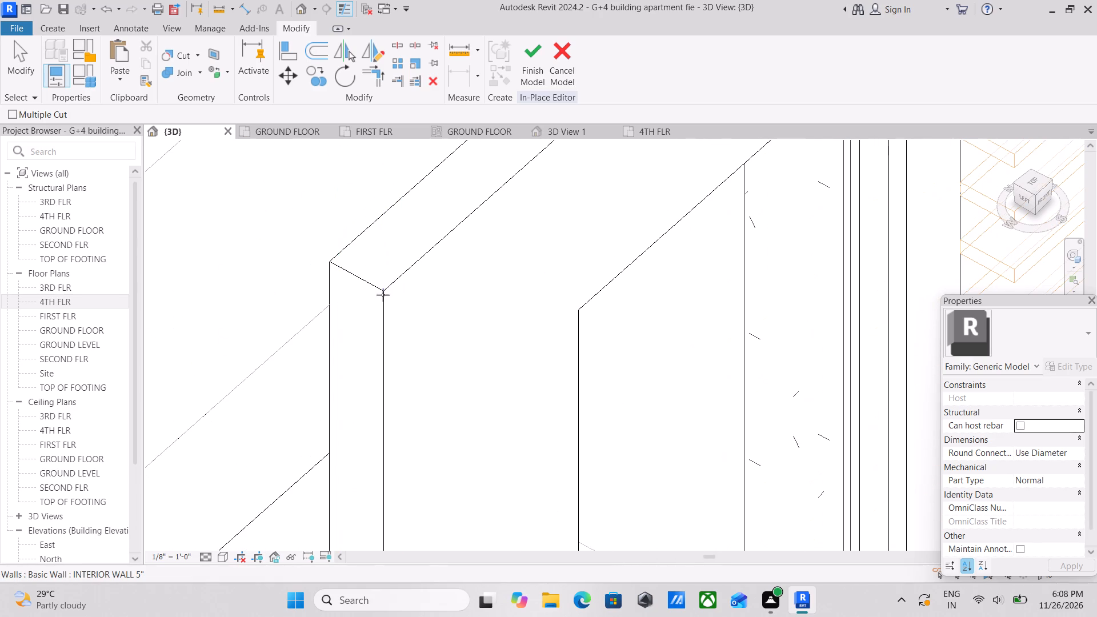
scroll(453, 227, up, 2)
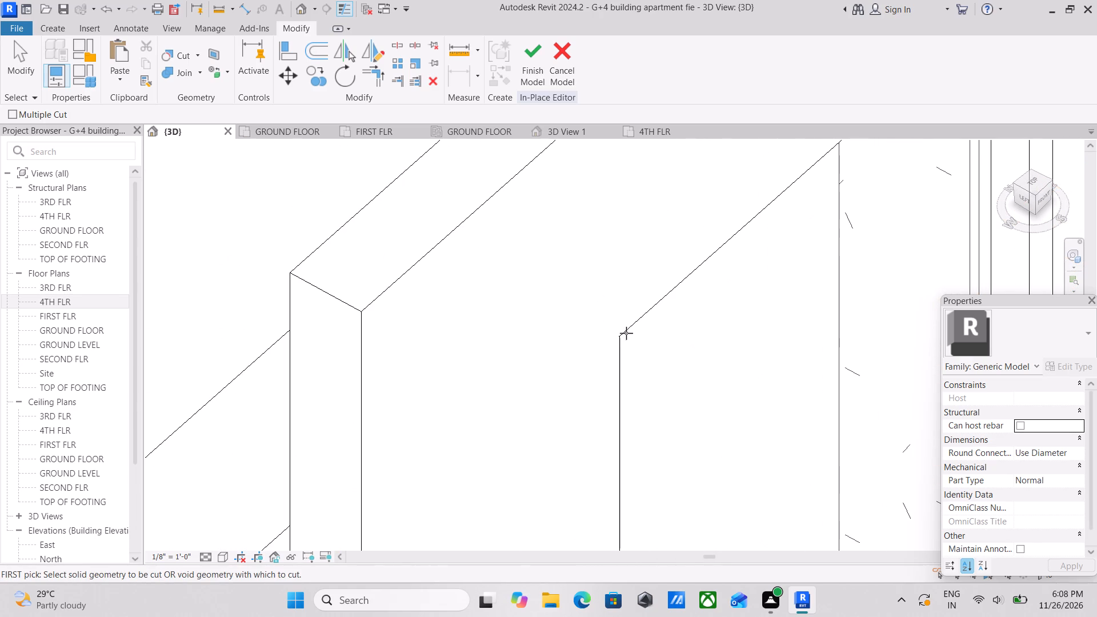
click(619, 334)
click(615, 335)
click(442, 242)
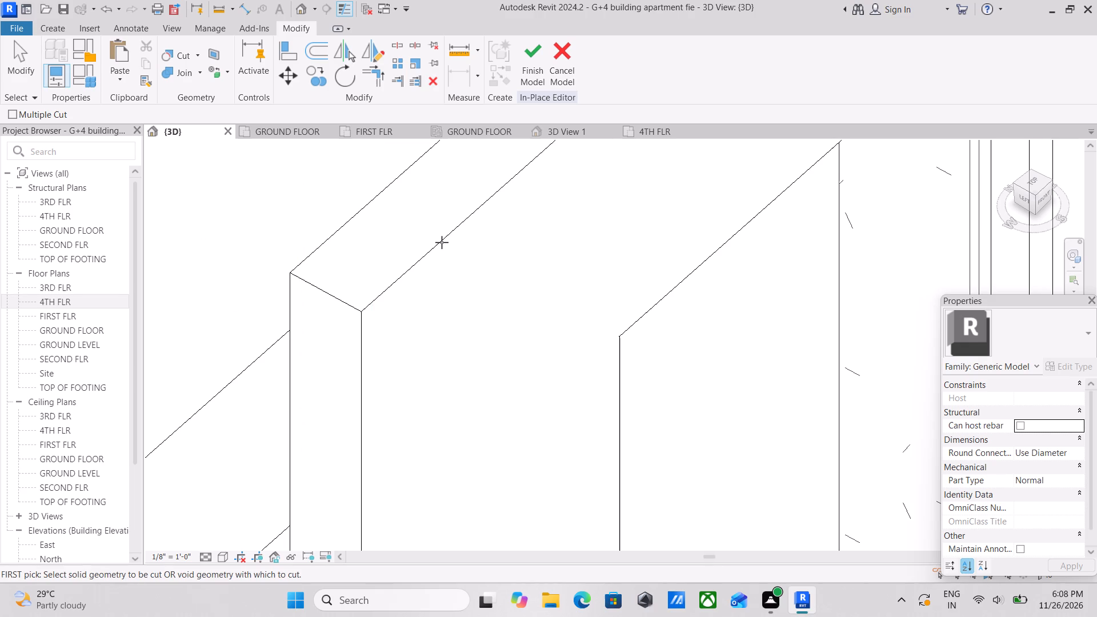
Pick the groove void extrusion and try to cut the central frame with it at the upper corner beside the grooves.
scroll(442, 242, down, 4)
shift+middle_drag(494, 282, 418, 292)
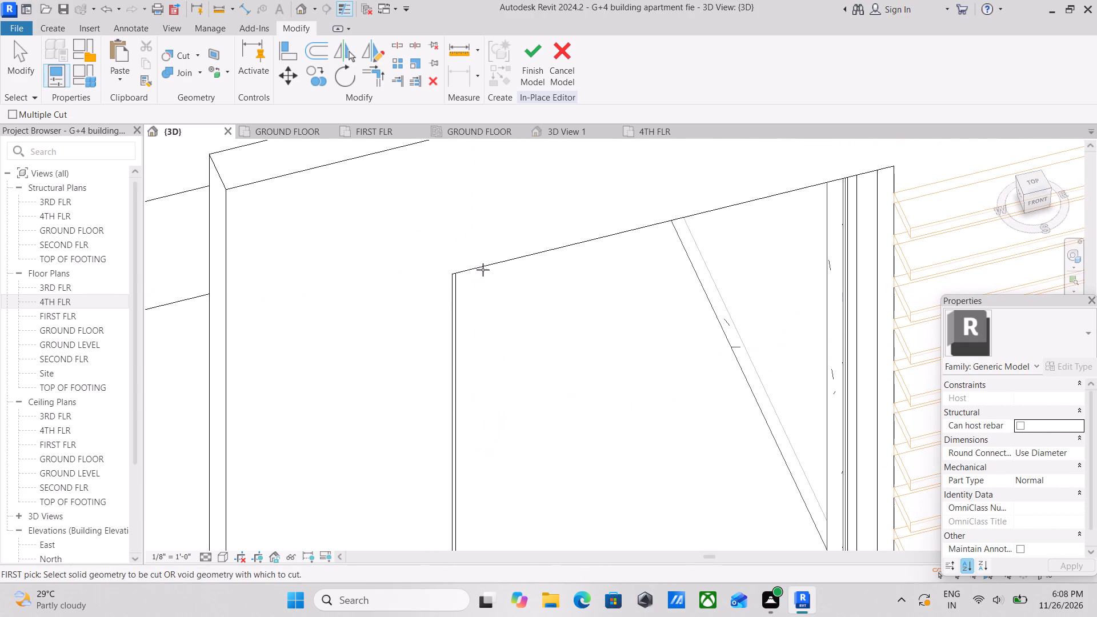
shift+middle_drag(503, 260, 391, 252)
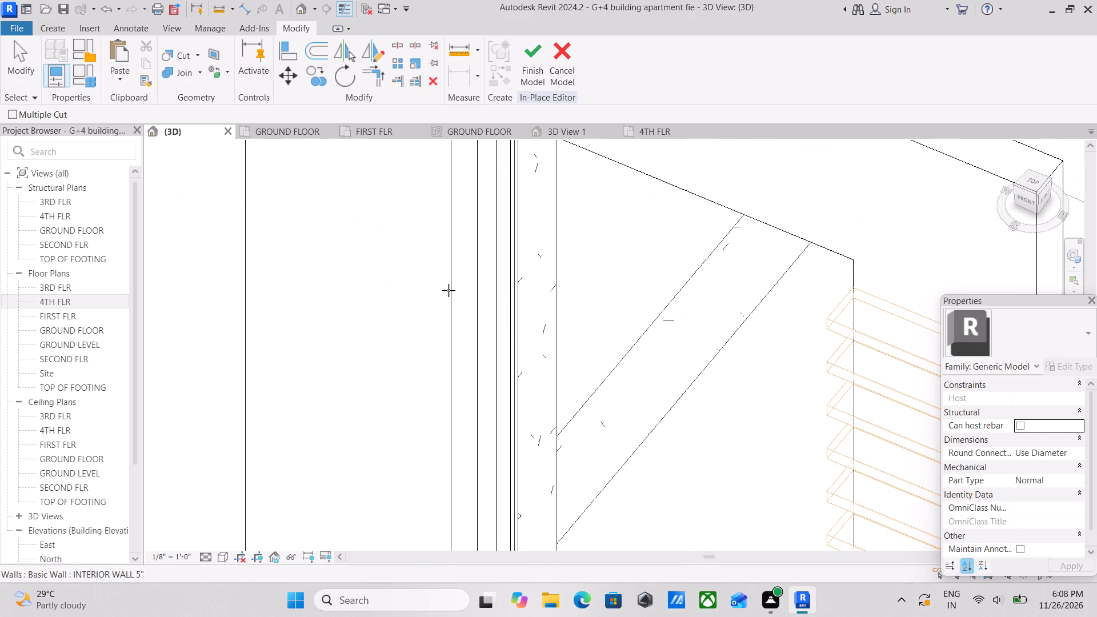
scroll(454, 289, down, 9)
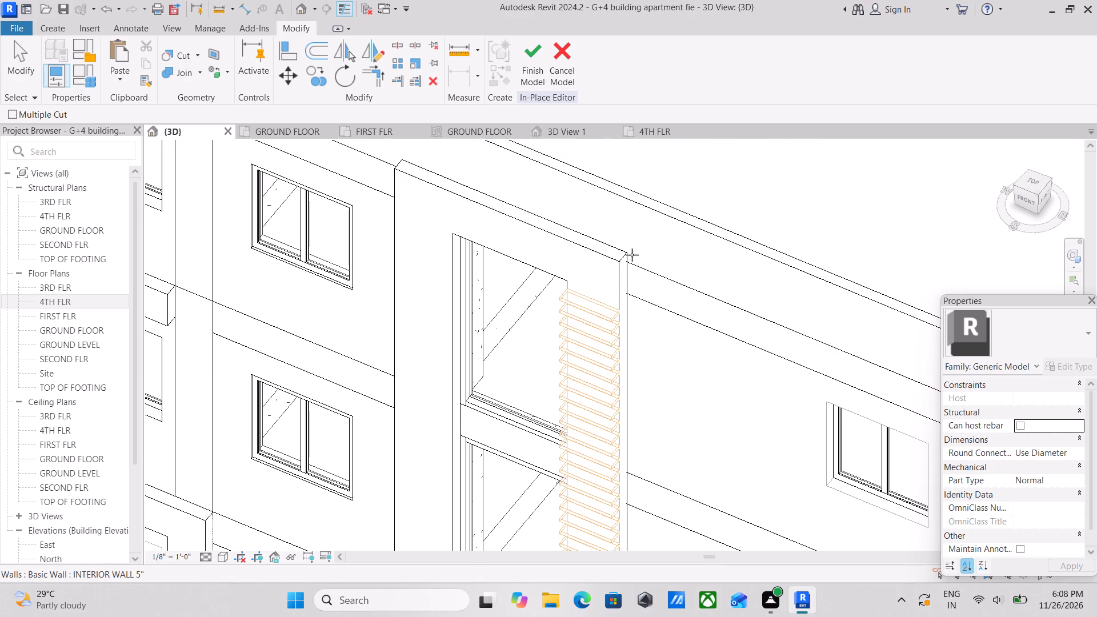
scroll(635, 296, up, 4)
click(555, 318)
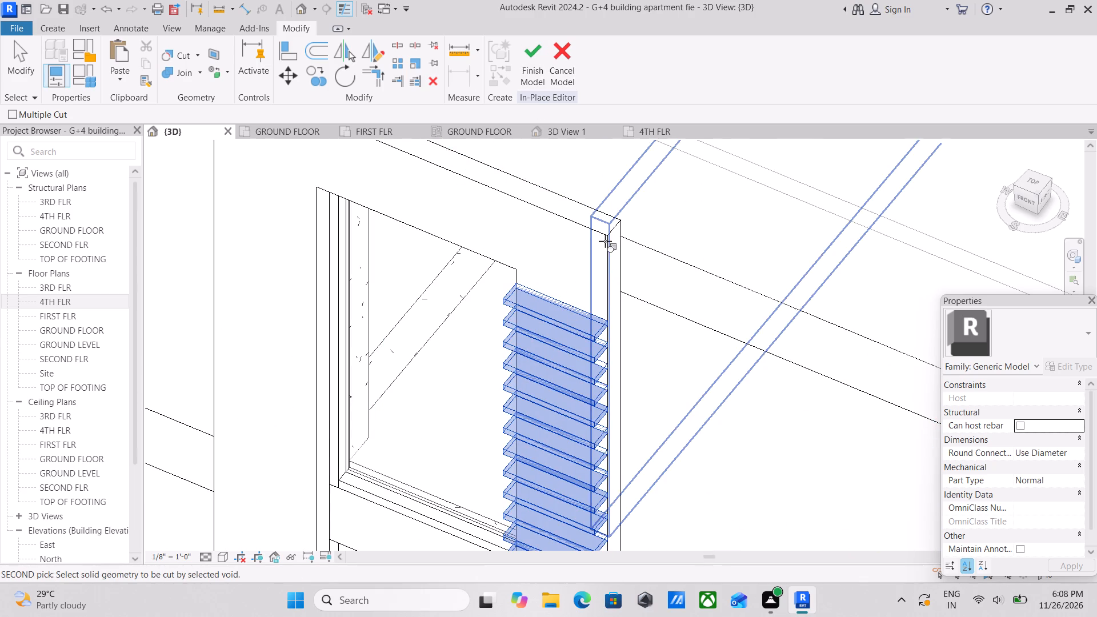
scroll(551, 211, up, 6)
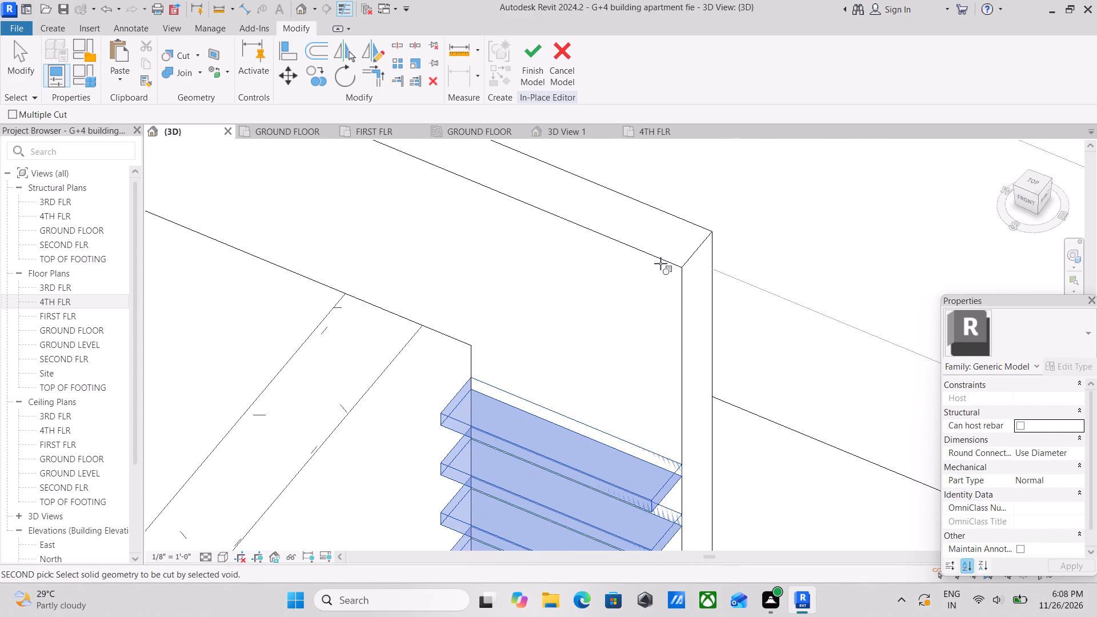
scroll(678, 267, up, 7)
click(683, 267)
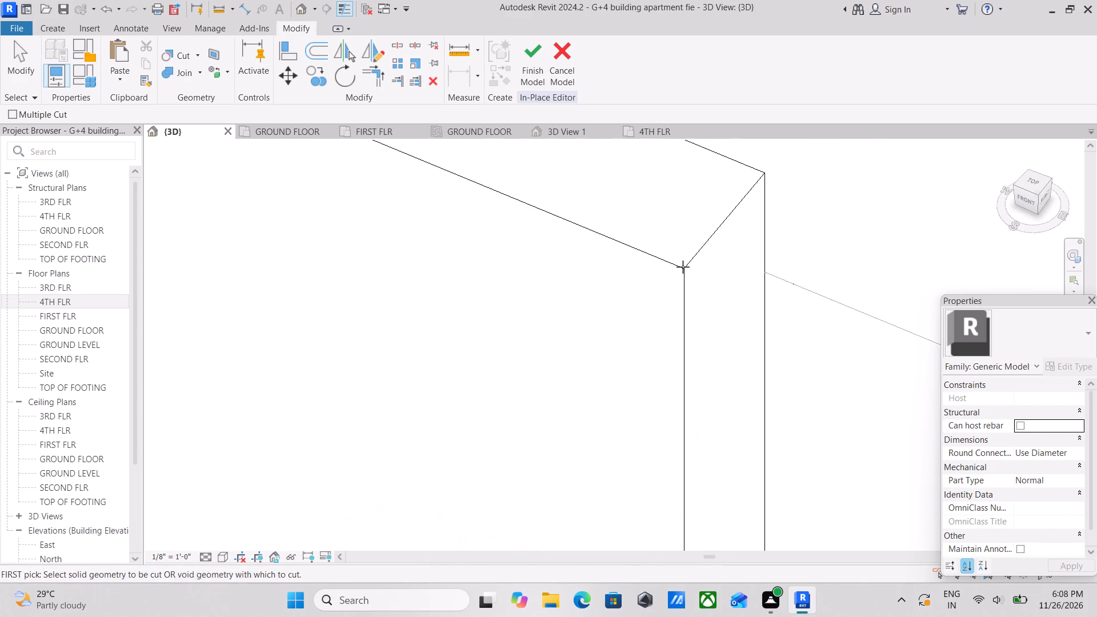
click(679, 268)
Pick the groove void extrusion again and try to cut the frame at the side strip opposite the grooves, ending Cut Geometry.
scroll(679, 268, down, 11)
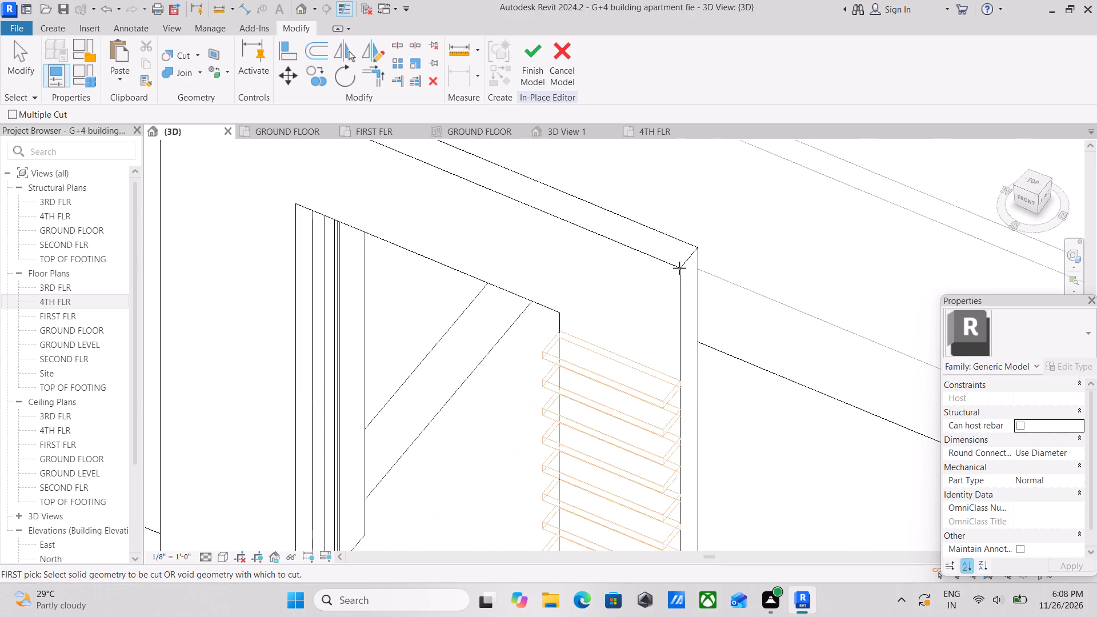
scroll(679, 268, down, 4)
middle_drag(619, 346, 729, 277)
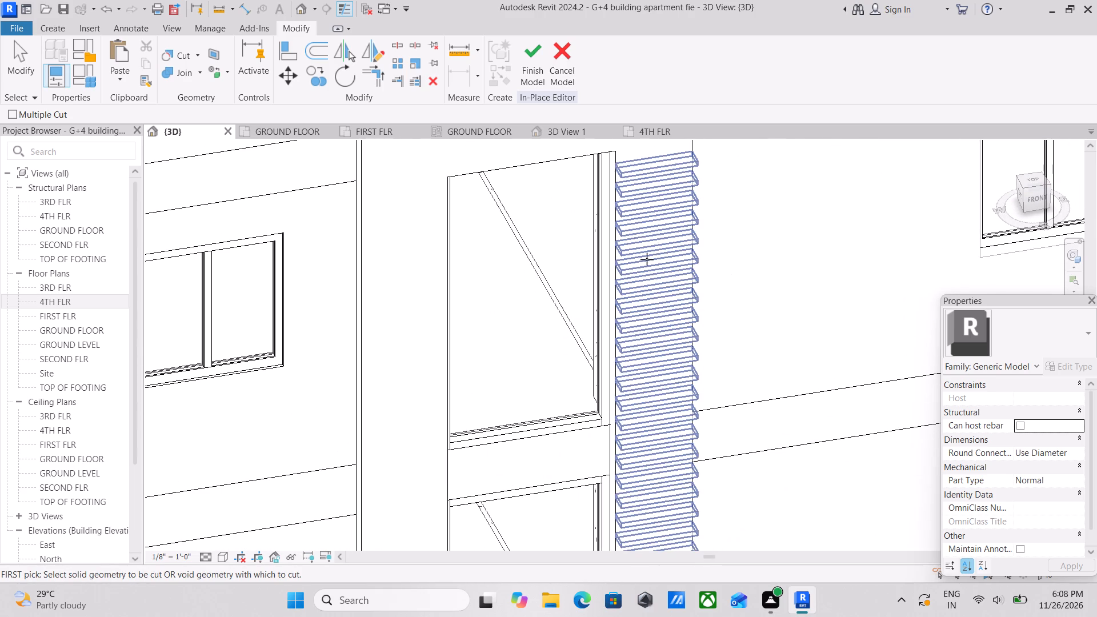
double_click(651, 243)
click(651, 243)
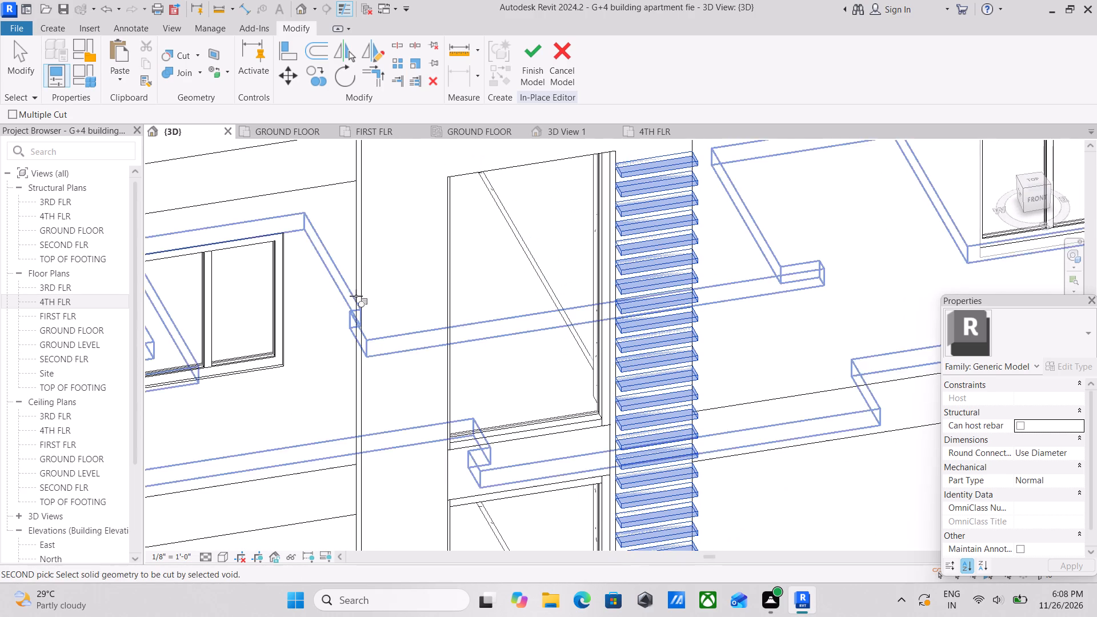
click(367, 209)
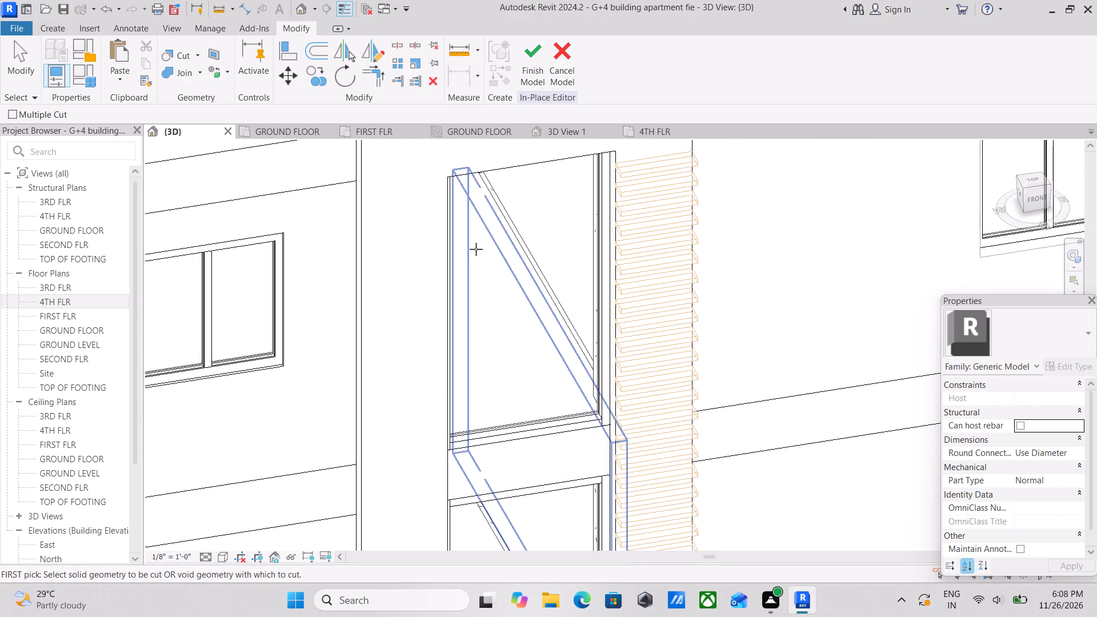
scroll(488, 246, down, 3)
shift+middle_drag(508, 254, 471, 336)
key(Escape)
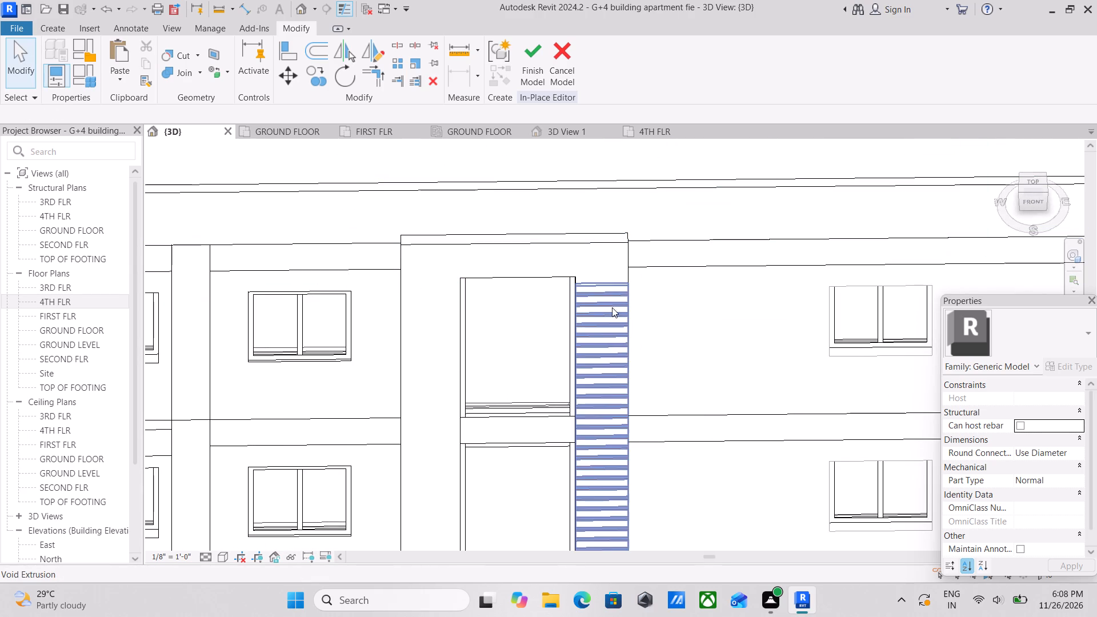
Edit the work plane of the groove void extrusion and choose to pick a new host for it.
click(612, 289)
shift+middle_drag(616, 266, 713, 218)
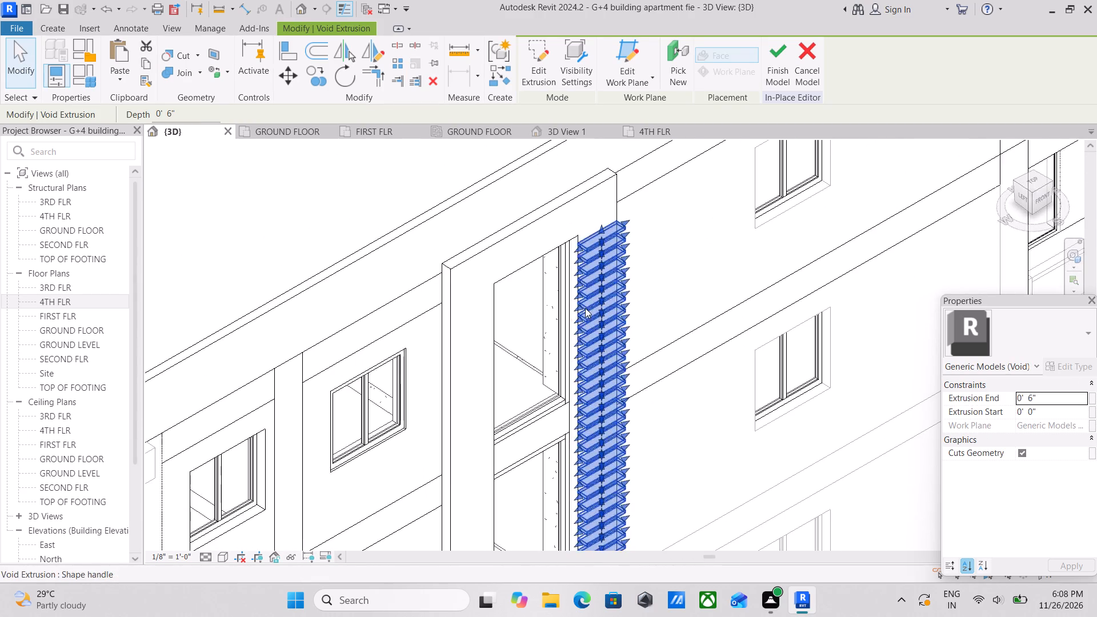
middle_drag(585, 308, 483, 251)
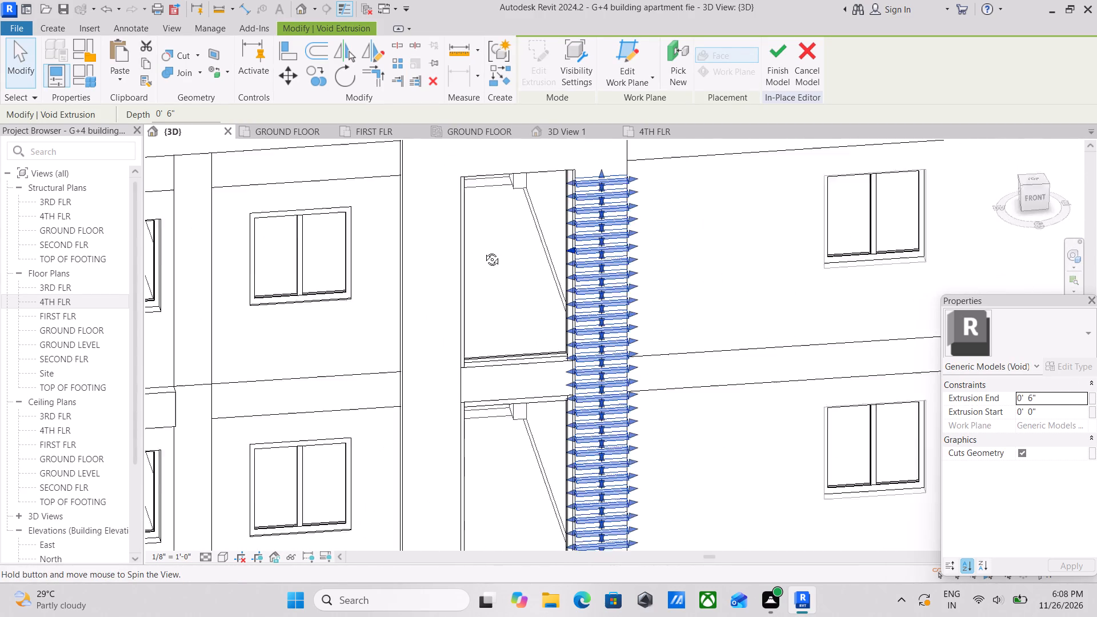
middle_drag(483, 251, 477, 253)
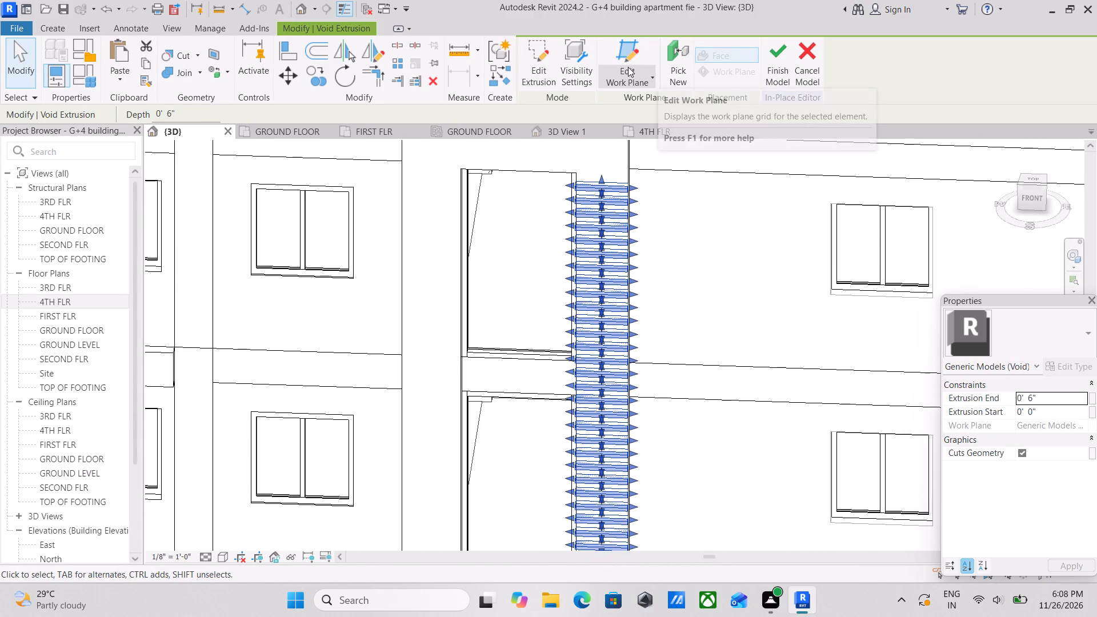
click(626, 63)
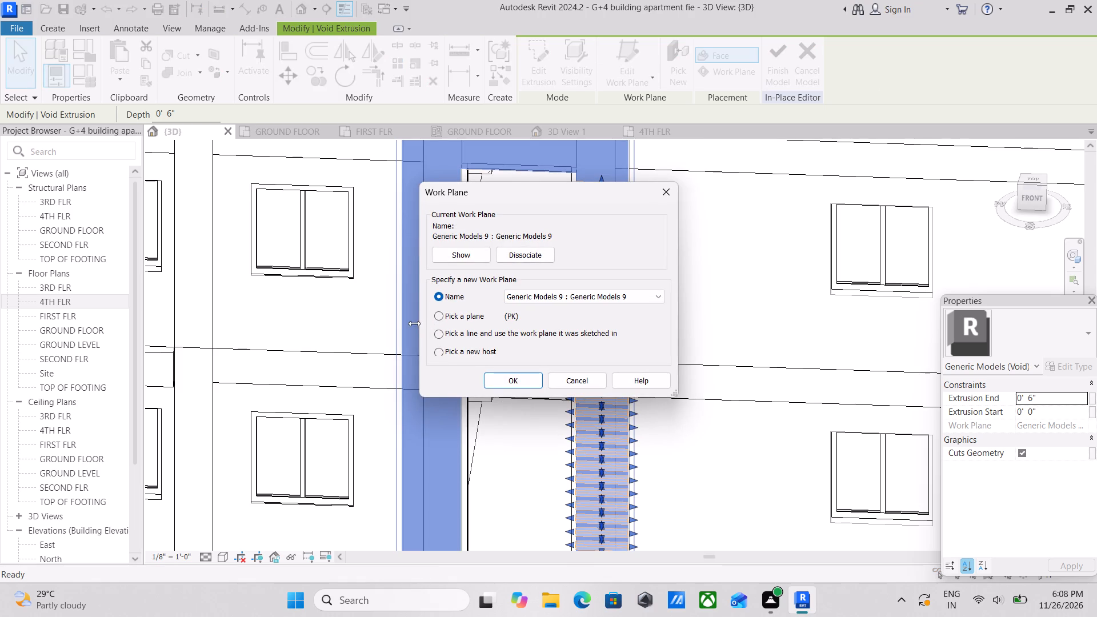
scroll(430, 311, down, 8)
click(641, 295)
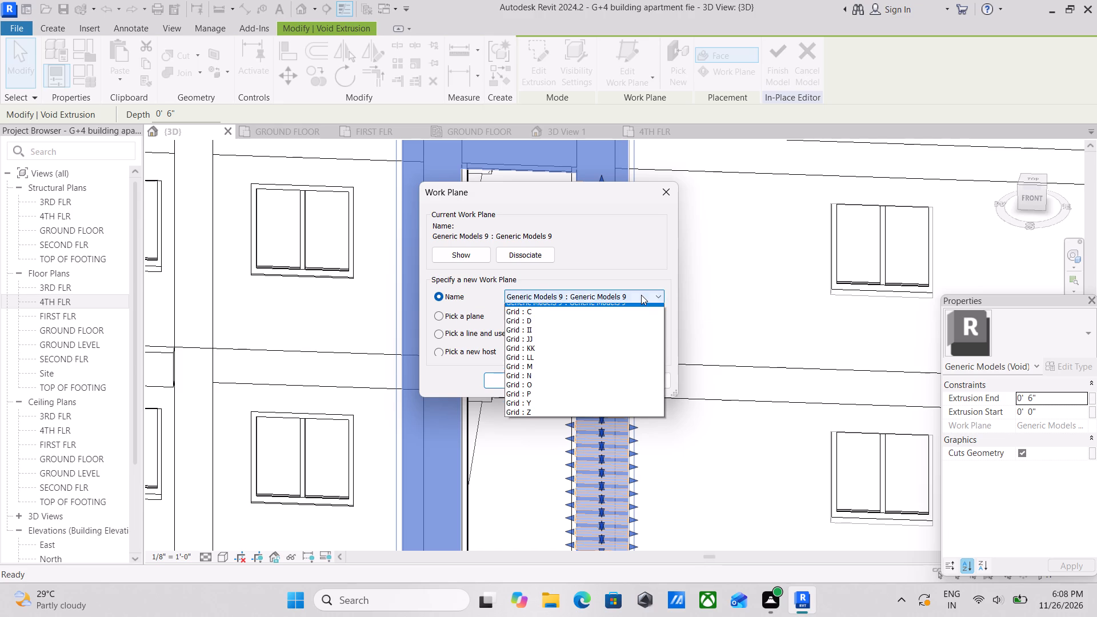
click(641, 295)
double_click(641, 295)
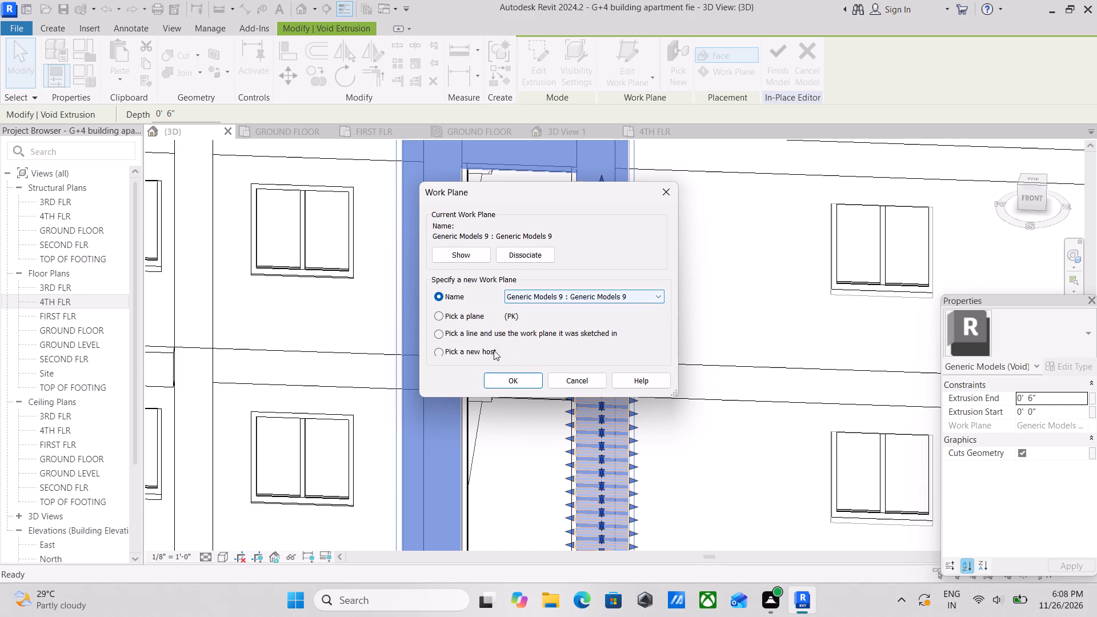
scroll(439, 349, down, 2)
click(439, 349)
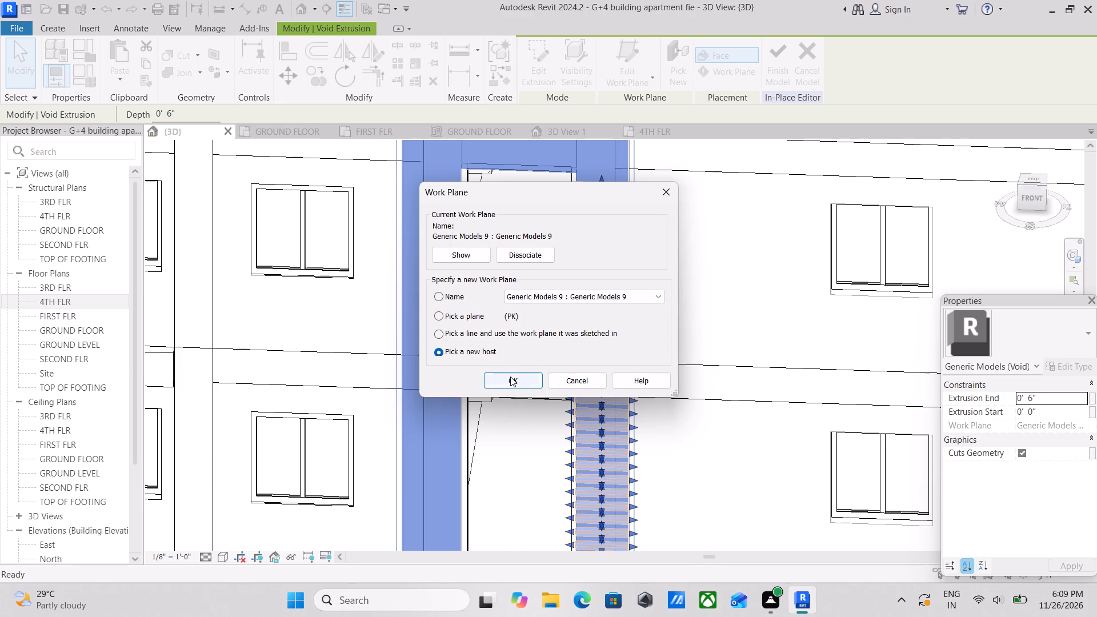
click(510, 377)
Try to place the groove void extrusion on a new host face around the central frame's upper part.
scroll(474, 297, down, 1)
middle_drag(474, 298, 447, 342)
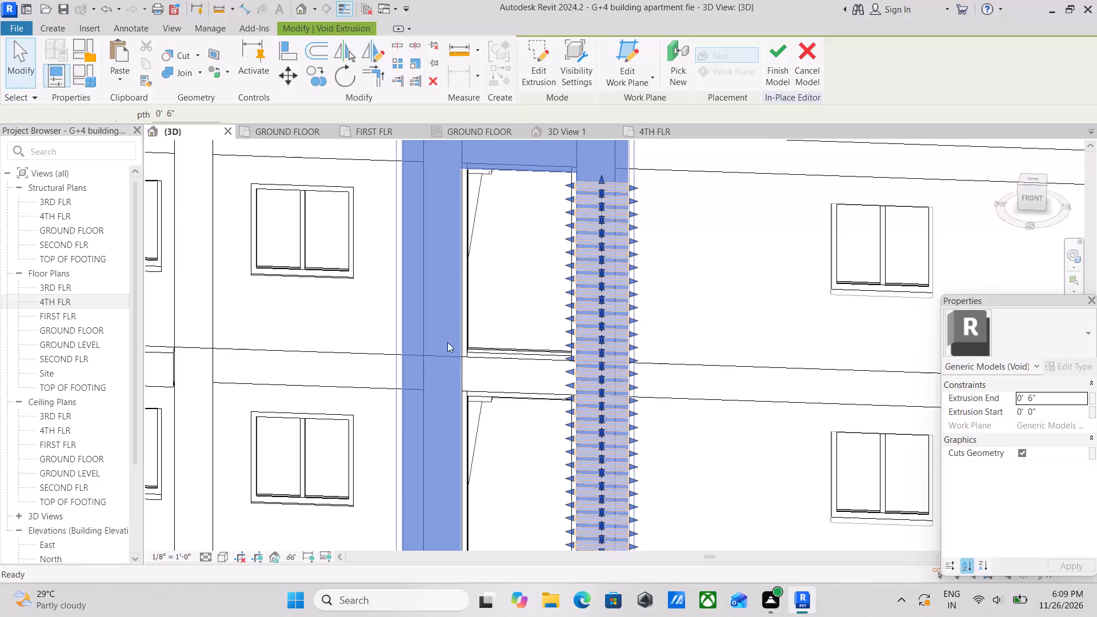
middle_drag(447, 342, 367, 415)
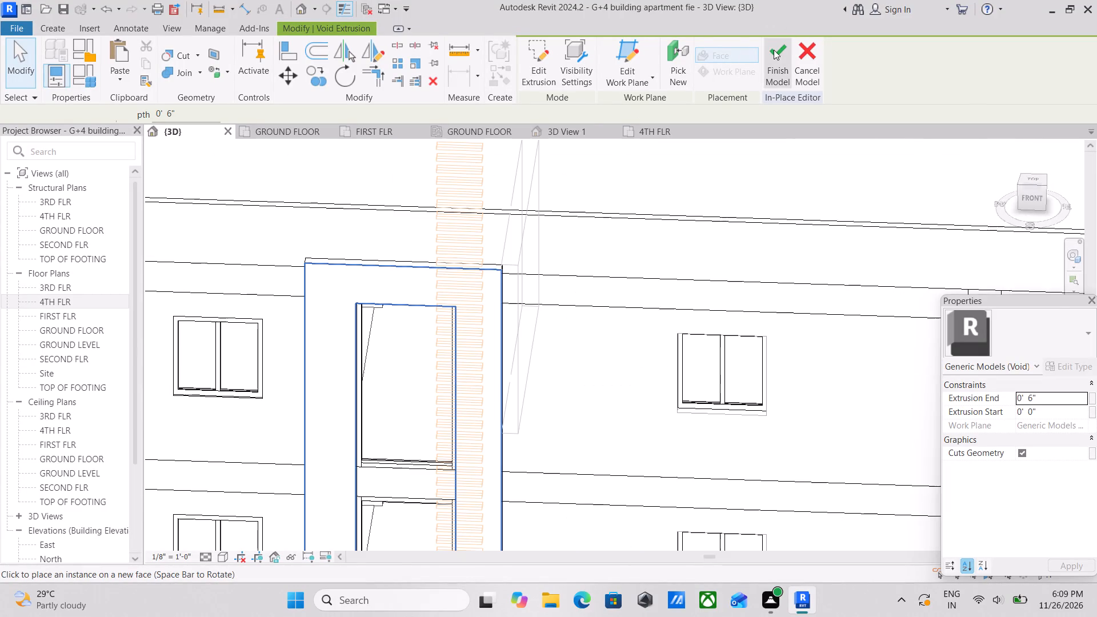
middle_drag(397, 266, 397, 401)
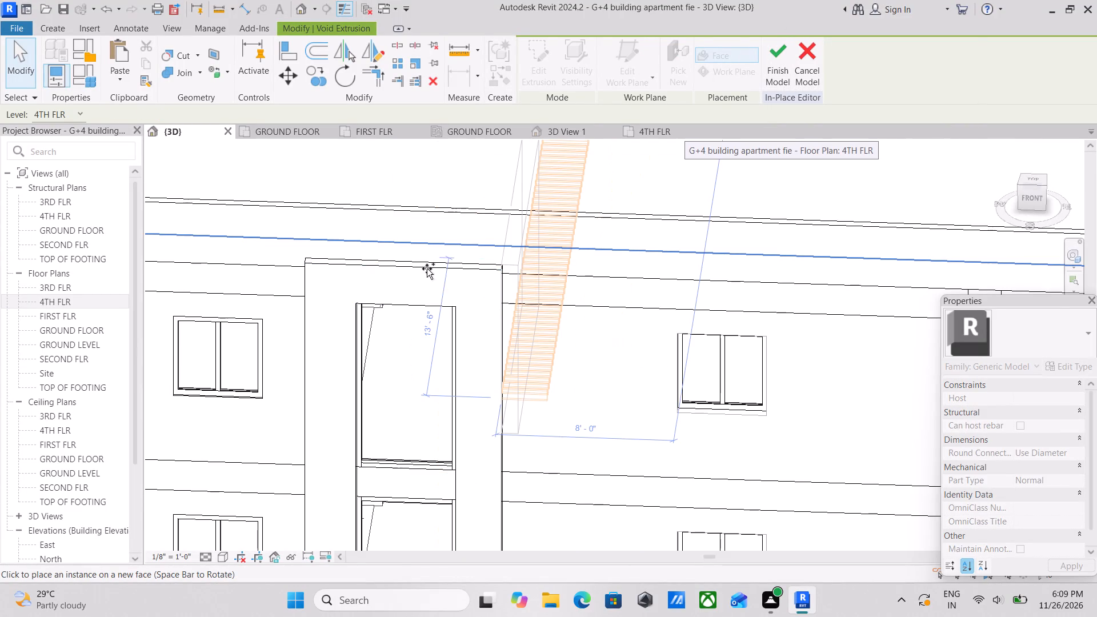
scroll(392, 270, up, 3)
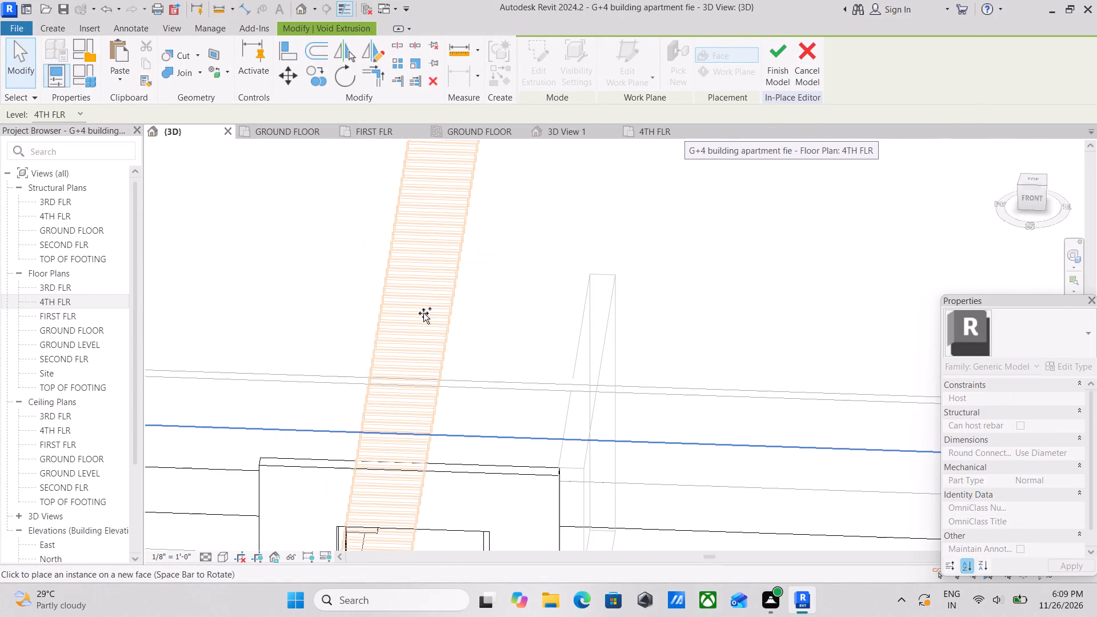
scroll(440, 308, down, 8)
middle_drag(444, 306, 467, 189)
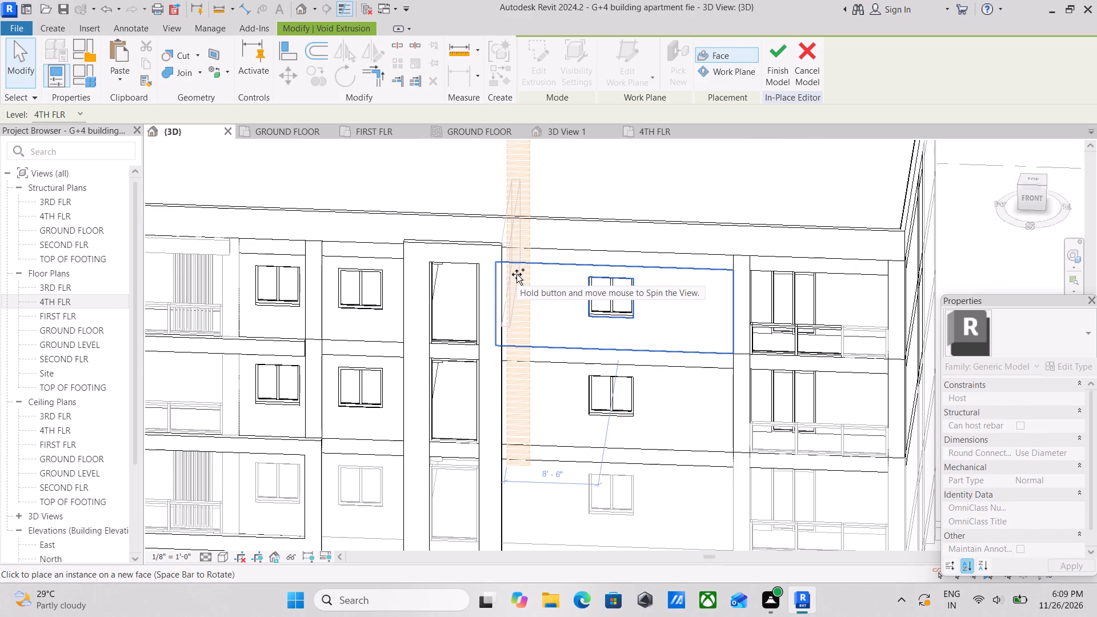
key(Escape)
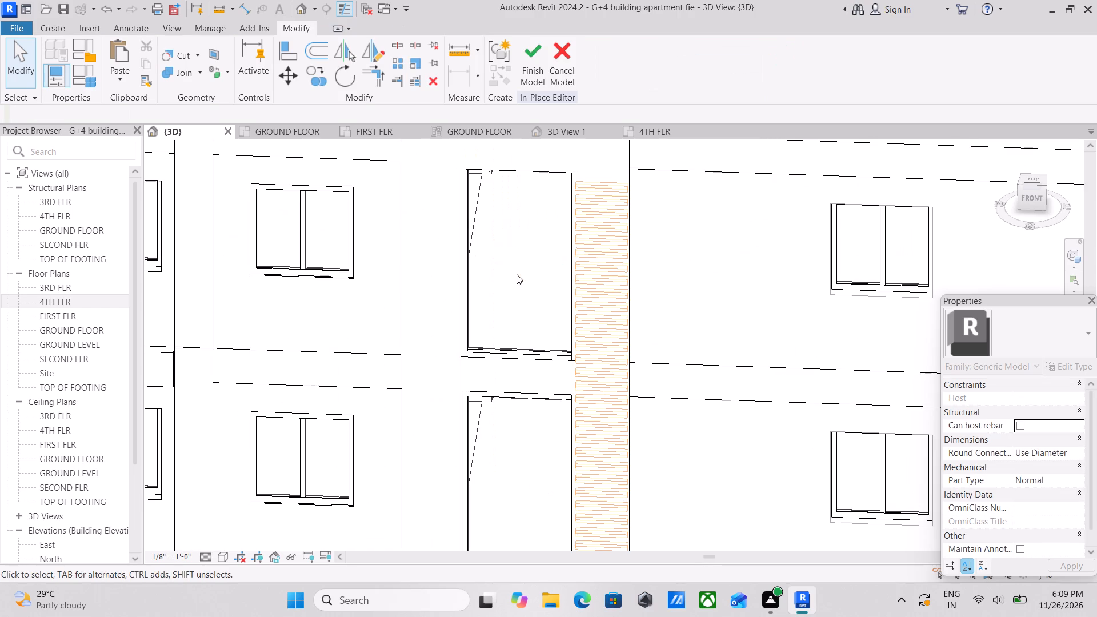
Cancel the in-place model of the groove voids and discard its changes.
middle_drag(596, 191, 552, 354)
scroll(596, 191, down, 1)
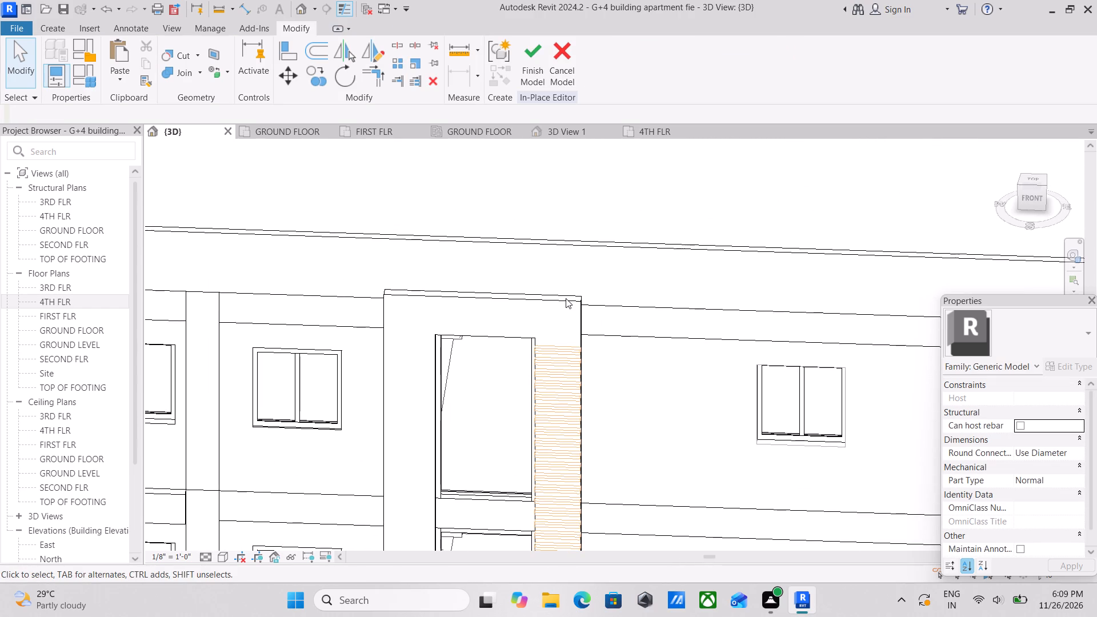
click(567, 298)
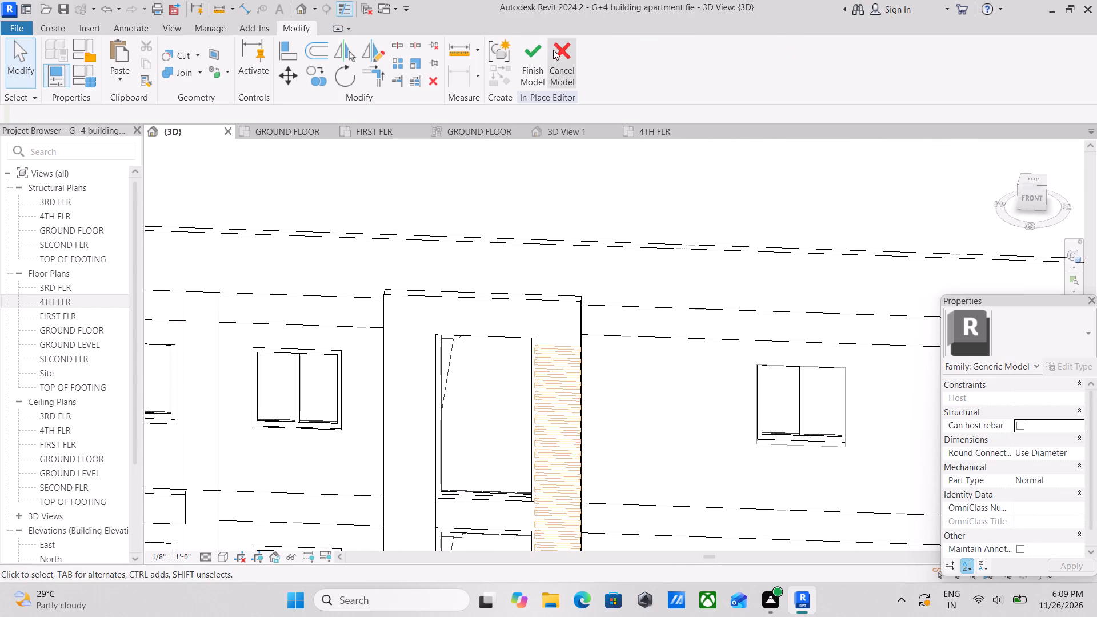
click(553, 50)
click(586, 315)
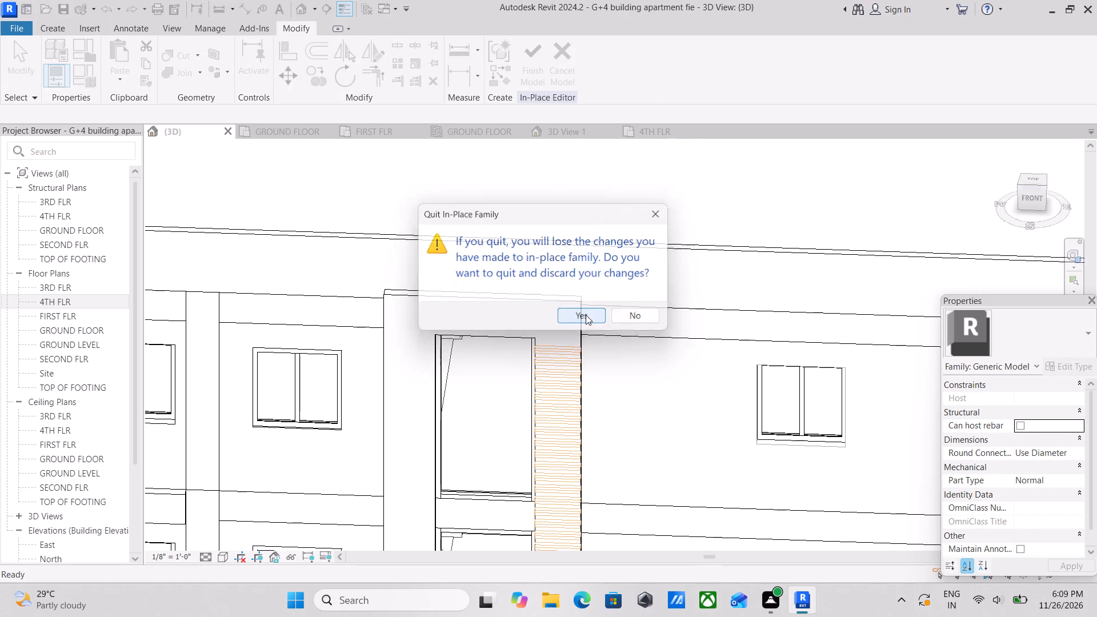
Examine the front facade from the central frame across to the balcony bays.
scroll(588, 313, down, 6)
middle_drag(573, 318, 544, 218)
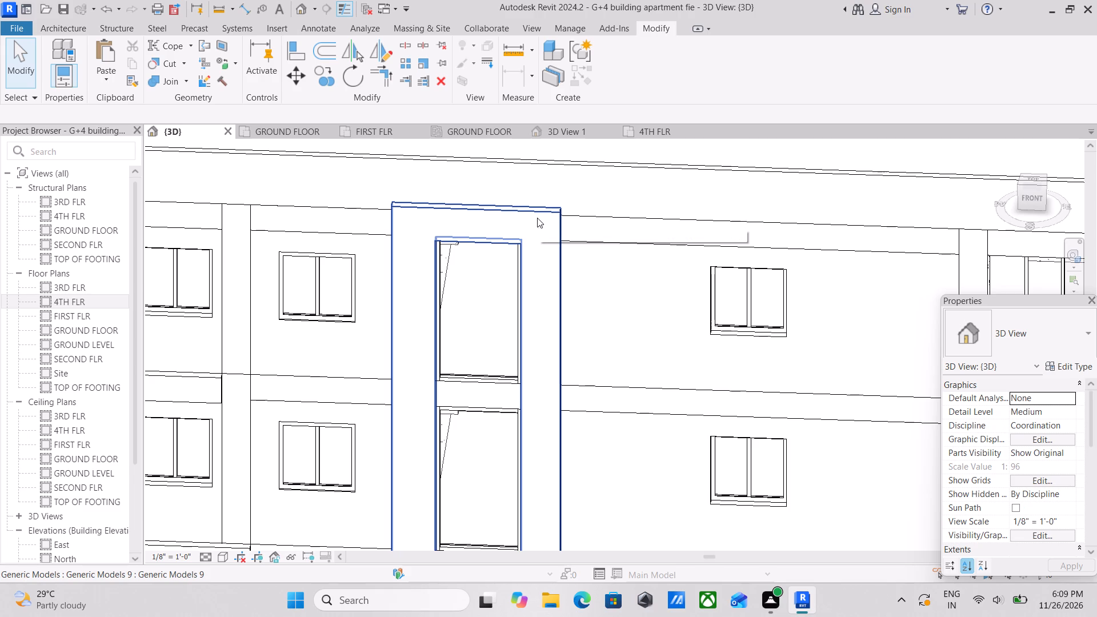
scroll(487, 355, down, 5)
middle_drag(502, 364, 388, 334)
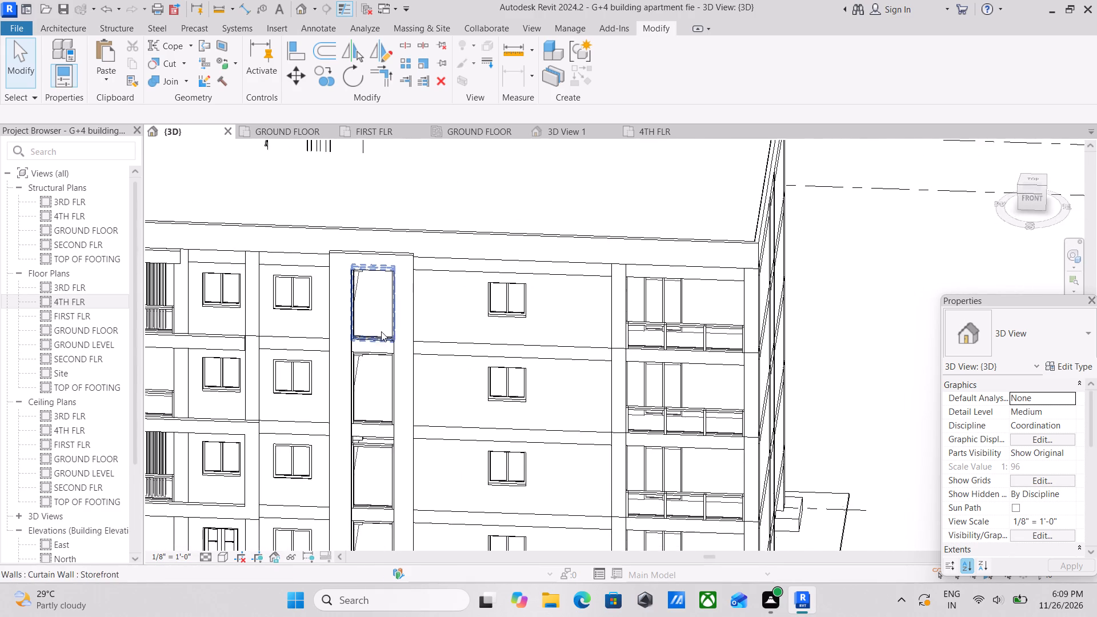
scroll(554, 390, down, 2)
middle_drag(554, 390, 512, 390)
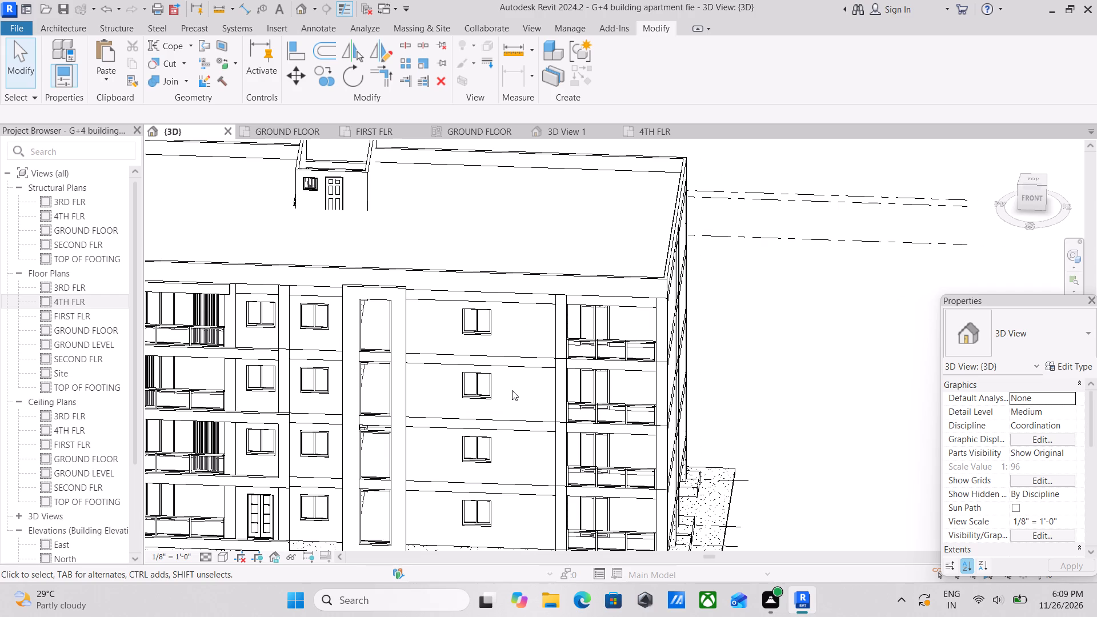
scroll(512, 390, down, 2)
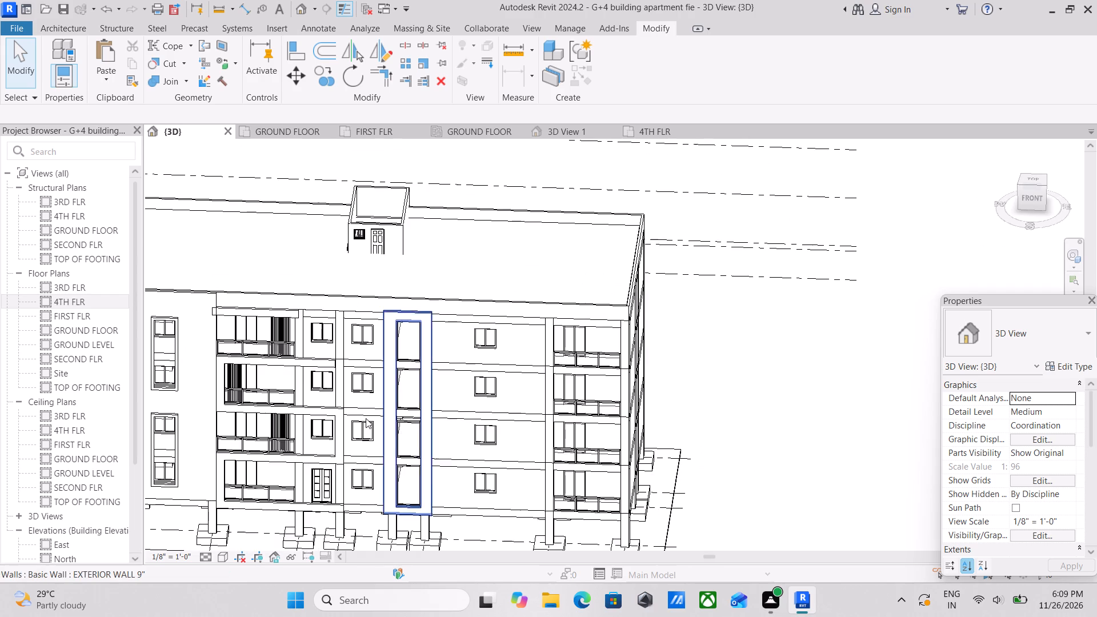
middle_drag(325, 418, 590, 432)
scroll(499, 373, up, 3)
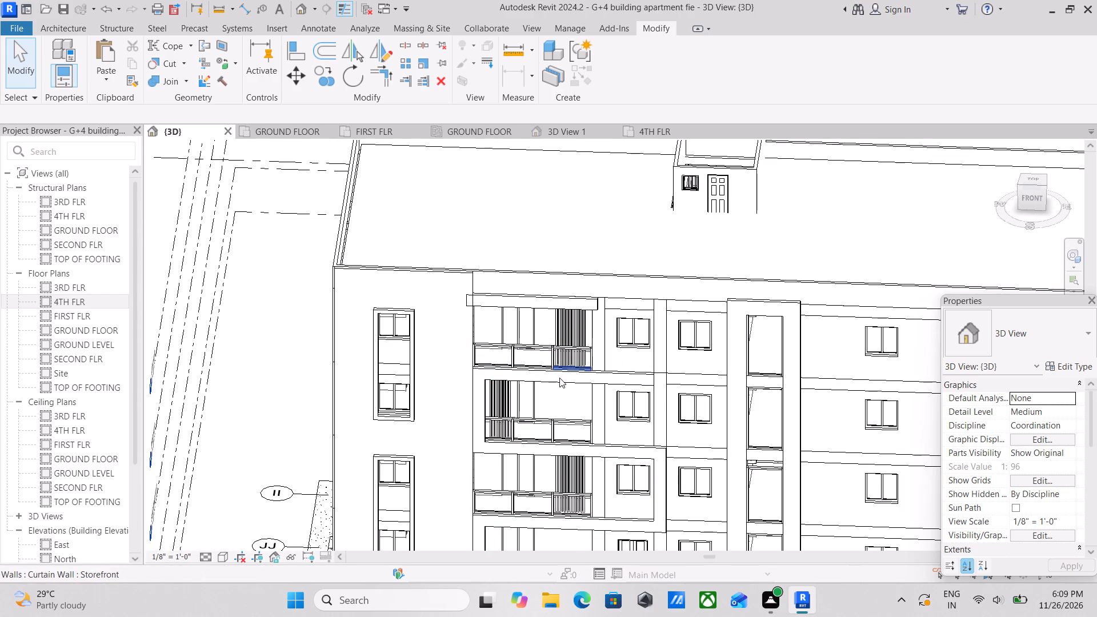
Copy the zigzag balcony frame from its upper corner near grid R/BB to the exterior wall endpoint at grid W/GG on the 3RD FLR level.
click(559, 378)
middle_drag(633, 398, 430, 402)
scroll(523, 402, down, 2)
middle_drag(590, 407, 581, 404)
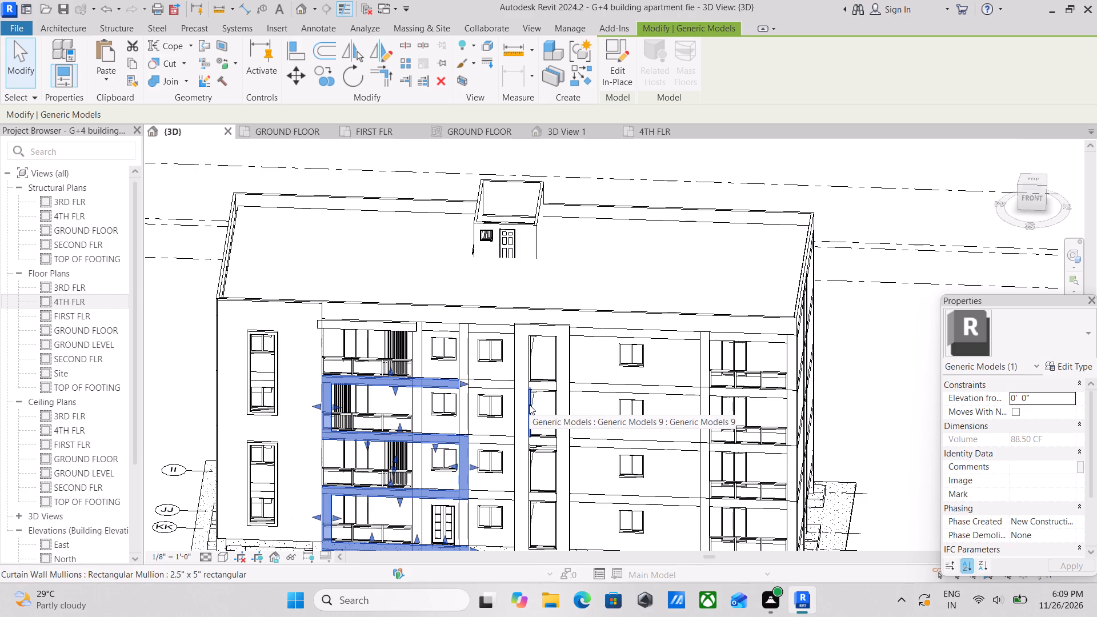
scroll(529, 404, down, 1)
middle_drag(529, 404, 595, 376)
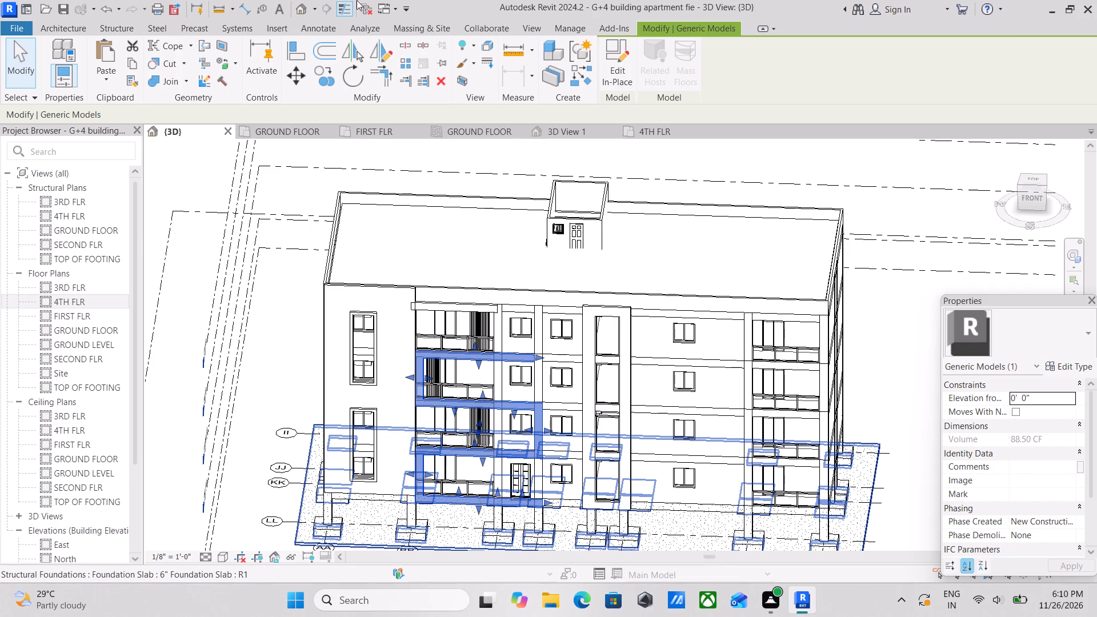
click(1036, 198)
scroll(589, 354, down, 5)
scroll(632, 316, down, 1)
middle_drag(632, 316, 631, 316)
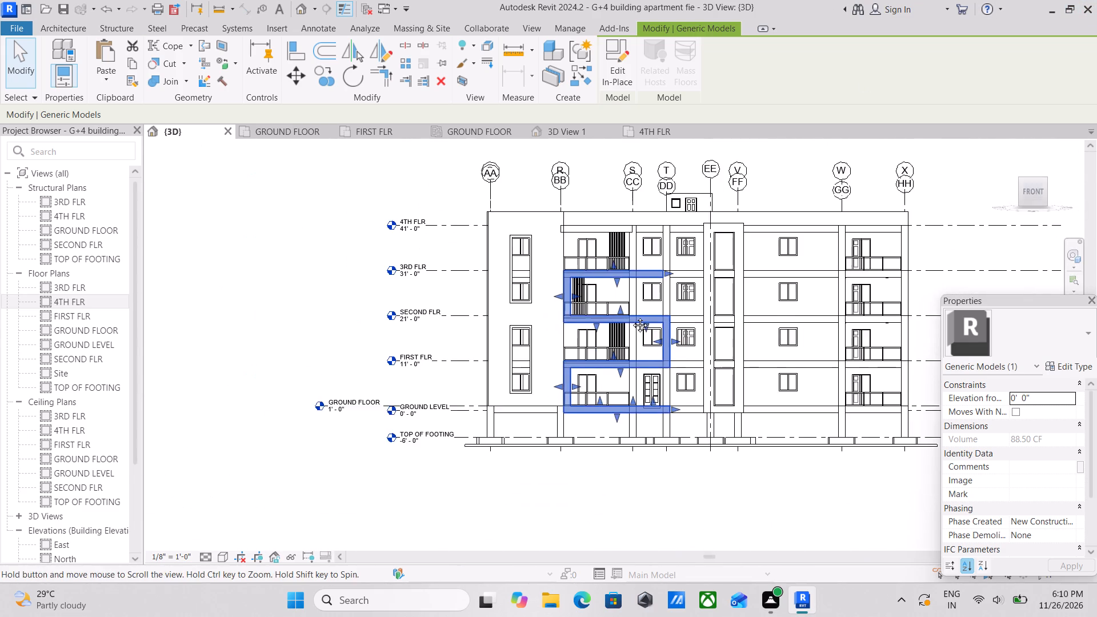
middle_drag(631, 316, 535, 312)
scroll(535, 312, up, 1)
middle_drag(580, 288, 611, 337)
scroll(611, 337, up, 1)
scroll(647, 302, up, 1)
middle_drag(647, 302, 674, 338)
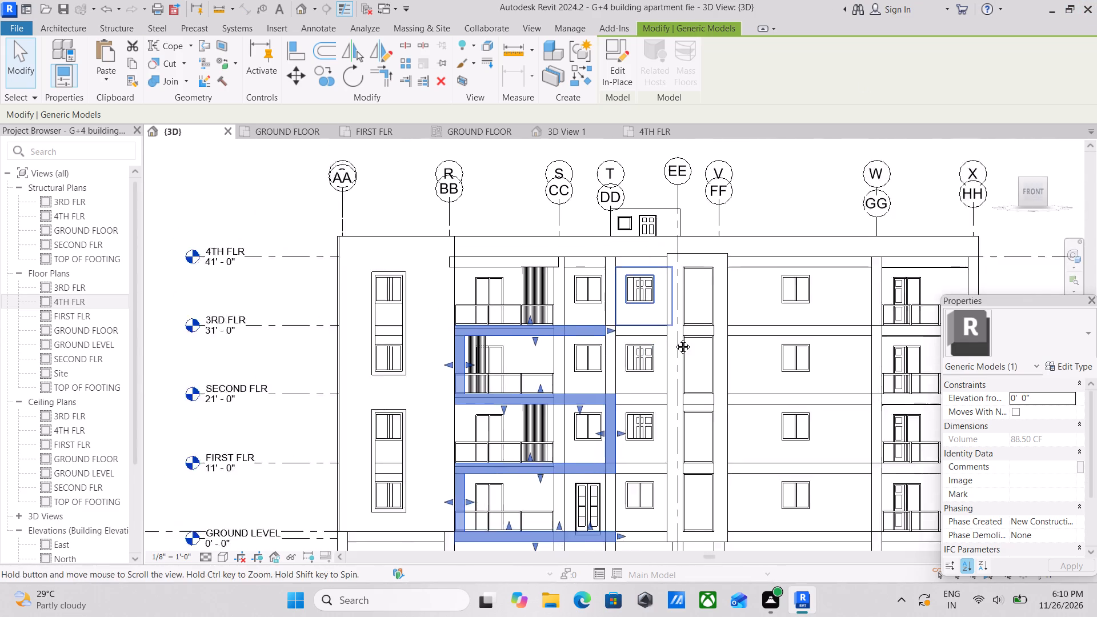
middle_drag(674, 338, 675, 339)
key(c)
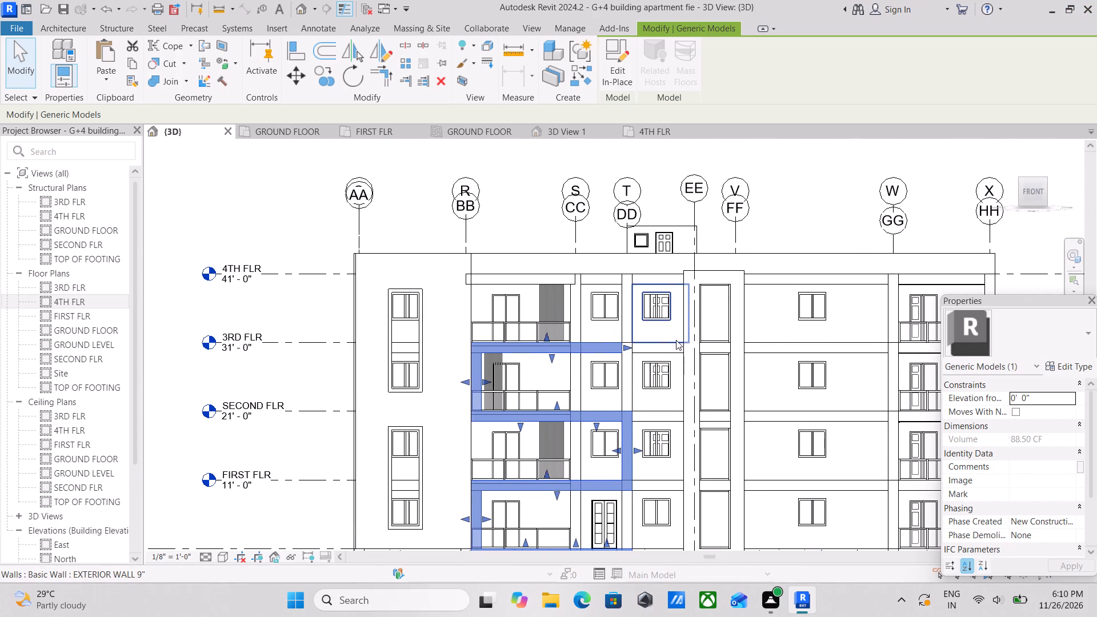
key(o)
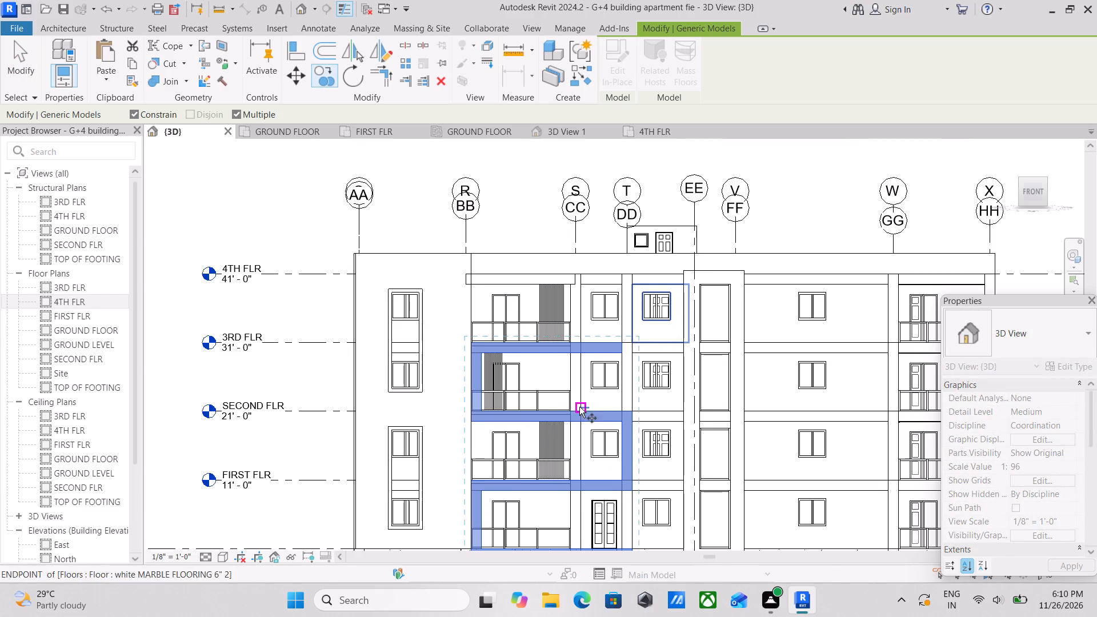
middle_drag(579, 407, 421, 412)
scroll(453, 361, up, 1)
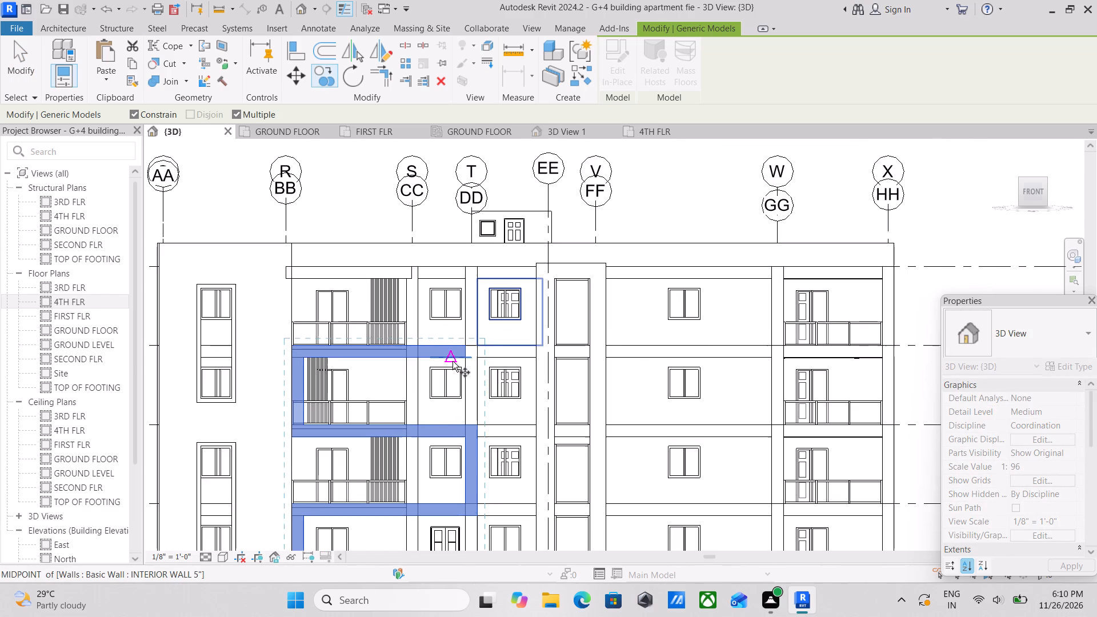
middle_drag(468, 385, 524, 440)
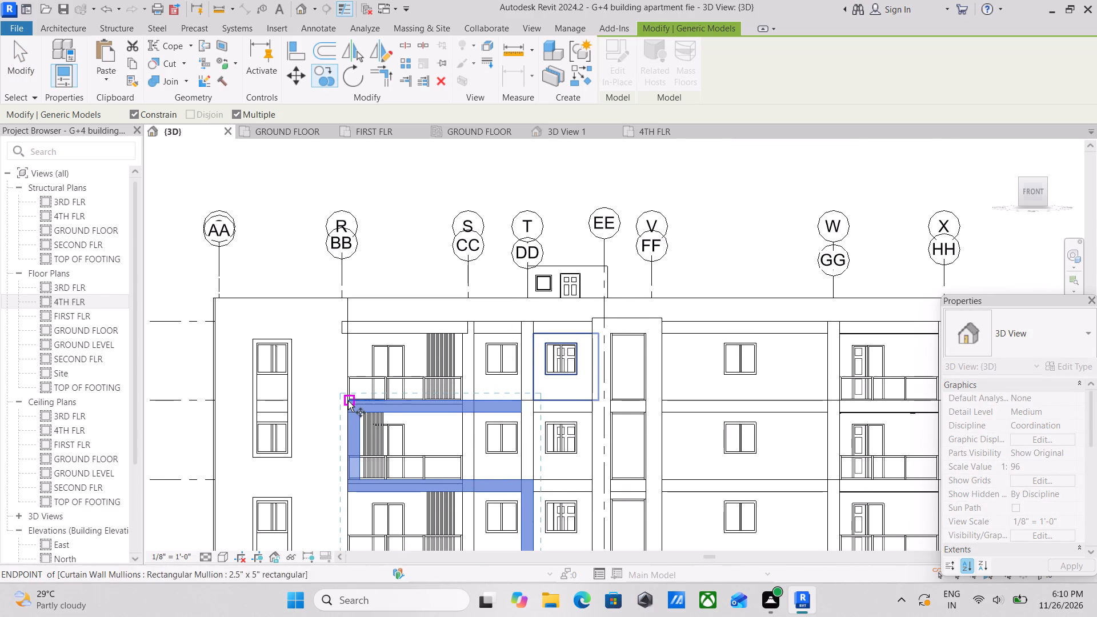
click(347, 401)
middle_drag(547, 410, 429, 410)
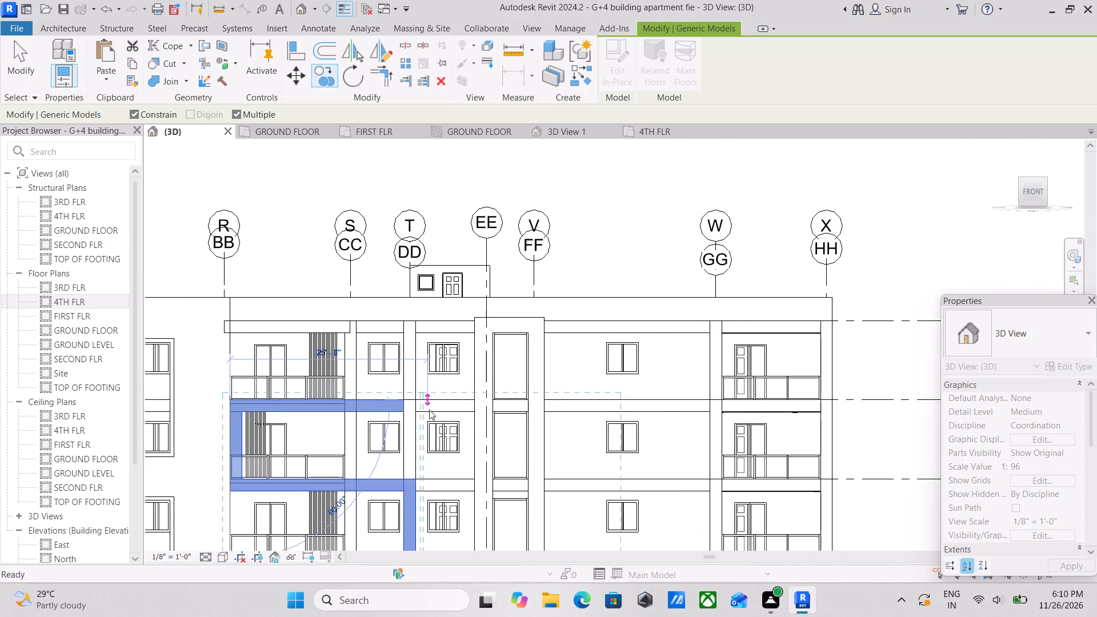
middle_drag(586, 412, 518, 426)
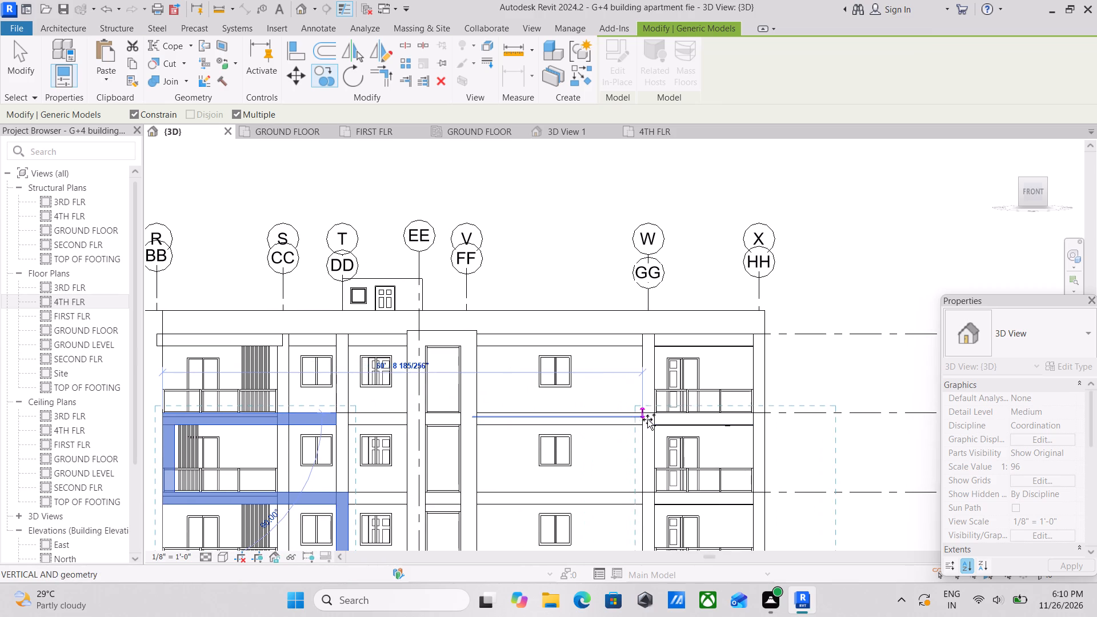
scroll(648, 418, up, 6)
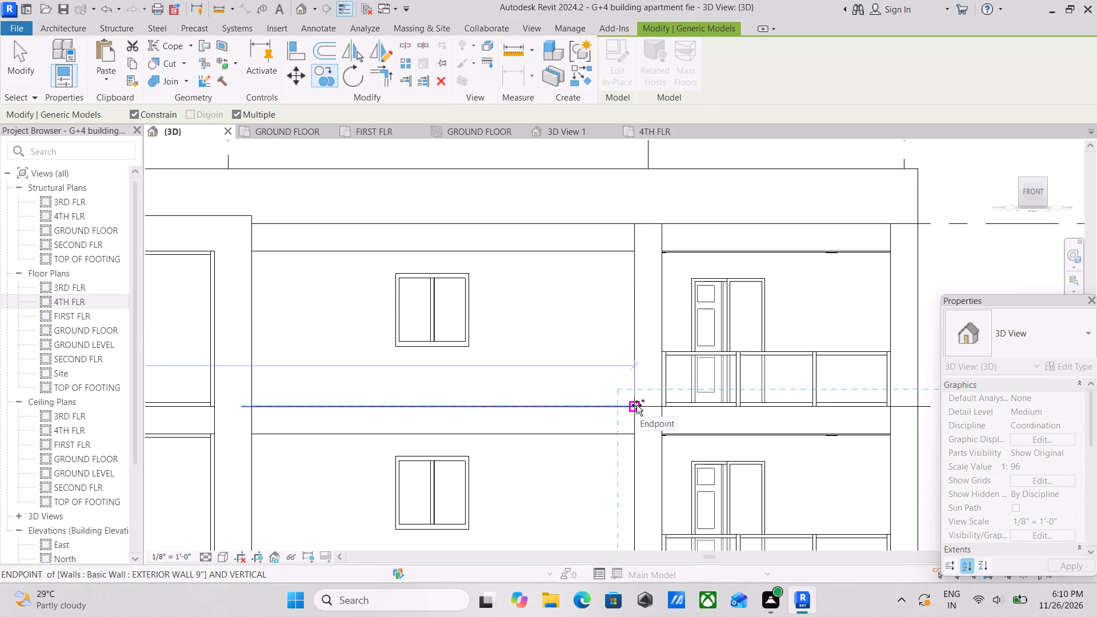
click(635, 405)
scroll(635, 405, down, 8)
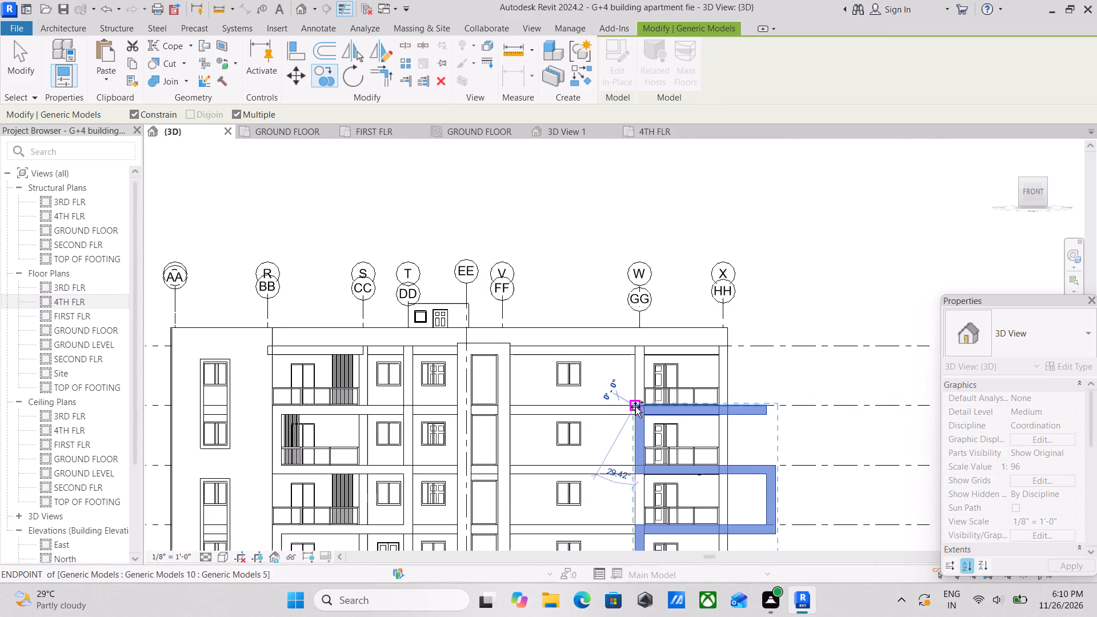
End the multiple Copy with the zigzag frame placed once at grid W/GG.
scroll(635, 407, down, 1)
middle_drag(639, 440, 644, 418)
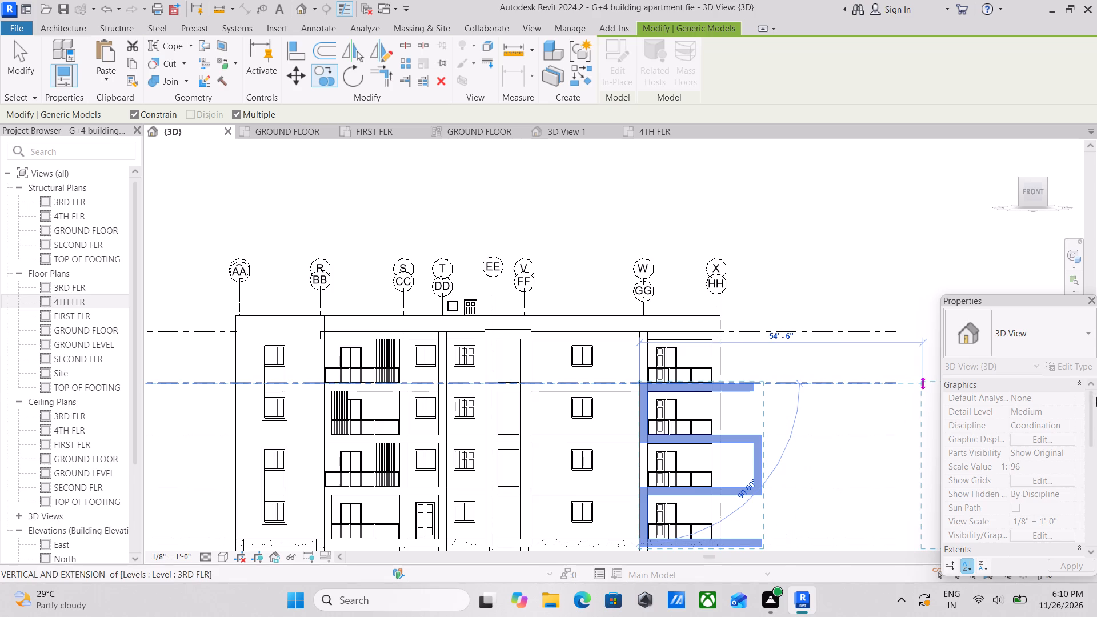
key(Escape)
key(Escape)
key(Escape)
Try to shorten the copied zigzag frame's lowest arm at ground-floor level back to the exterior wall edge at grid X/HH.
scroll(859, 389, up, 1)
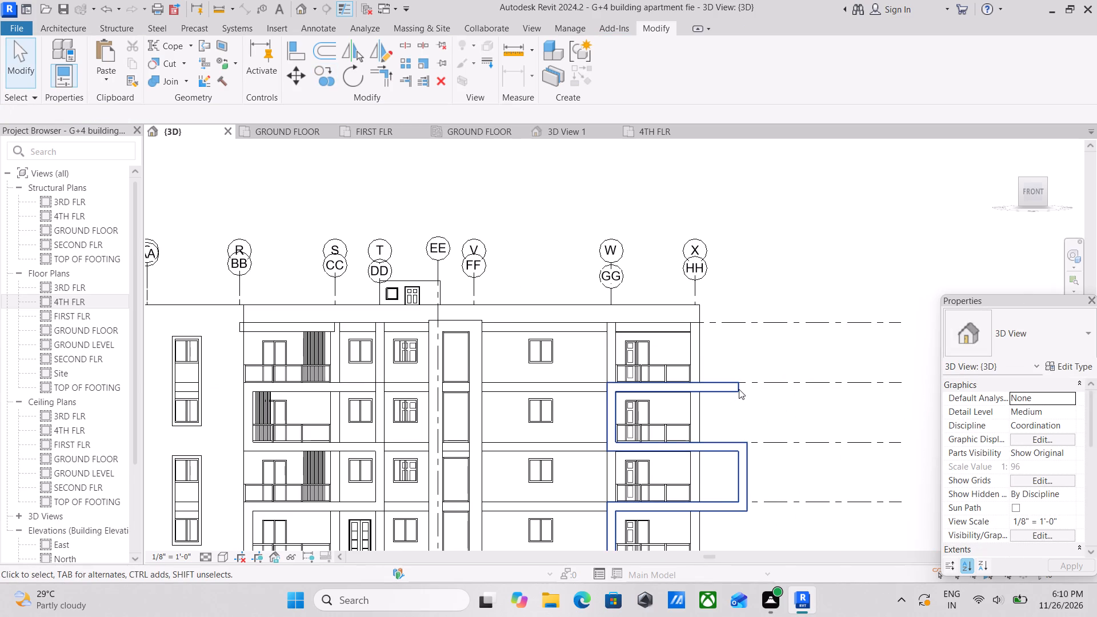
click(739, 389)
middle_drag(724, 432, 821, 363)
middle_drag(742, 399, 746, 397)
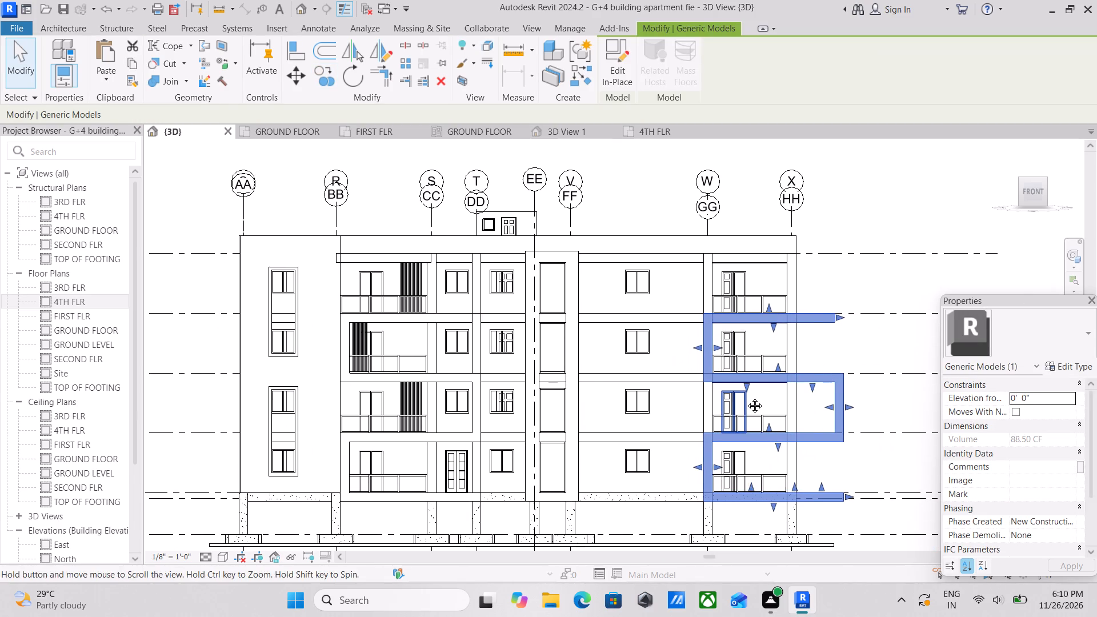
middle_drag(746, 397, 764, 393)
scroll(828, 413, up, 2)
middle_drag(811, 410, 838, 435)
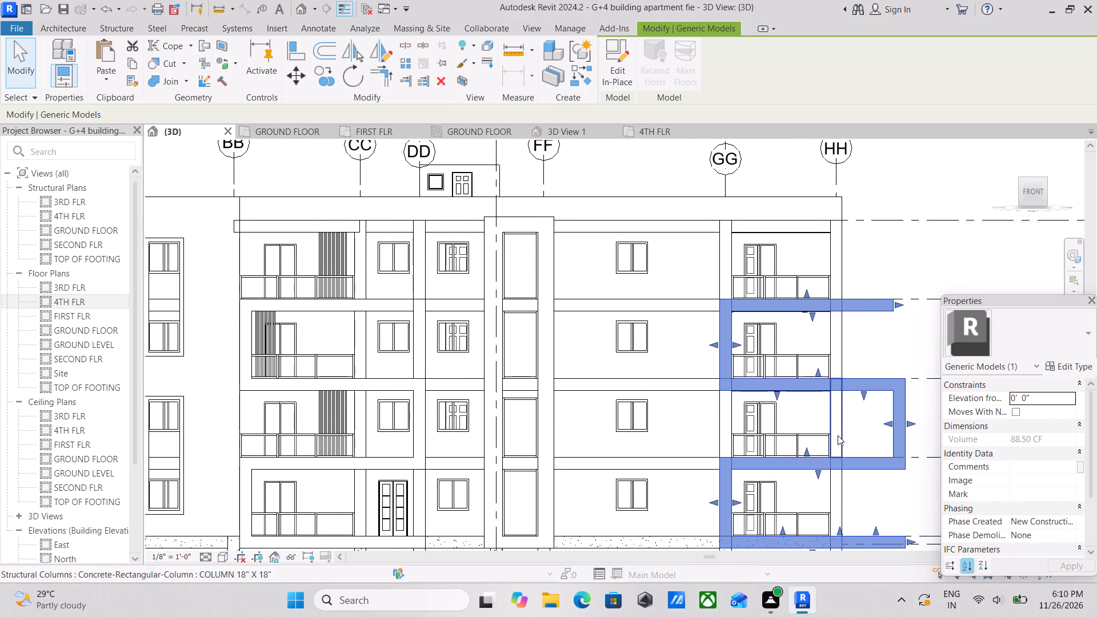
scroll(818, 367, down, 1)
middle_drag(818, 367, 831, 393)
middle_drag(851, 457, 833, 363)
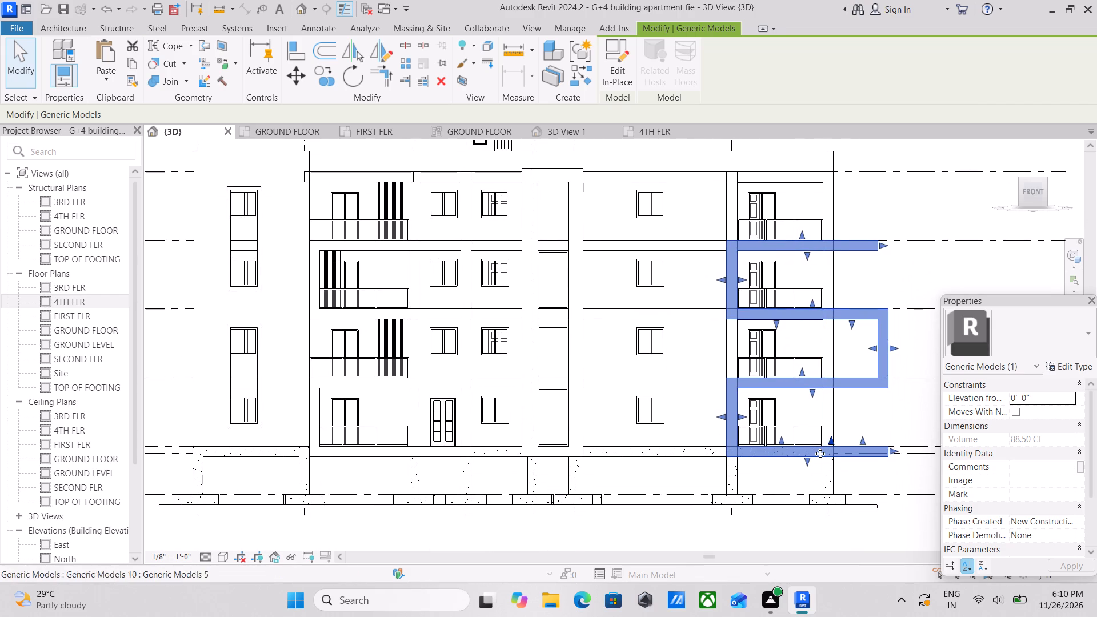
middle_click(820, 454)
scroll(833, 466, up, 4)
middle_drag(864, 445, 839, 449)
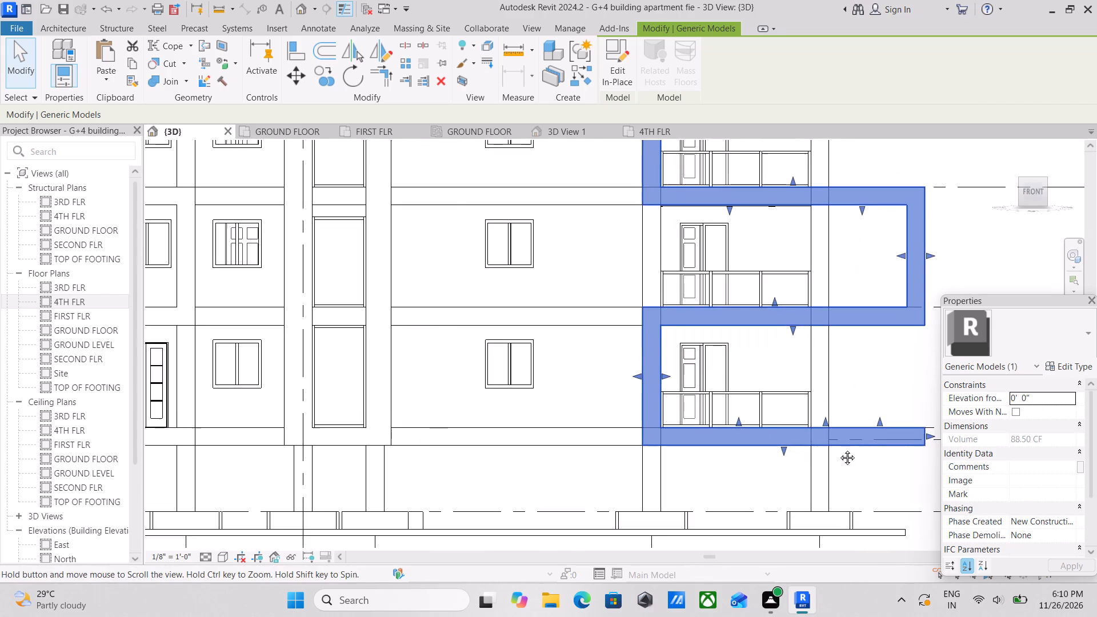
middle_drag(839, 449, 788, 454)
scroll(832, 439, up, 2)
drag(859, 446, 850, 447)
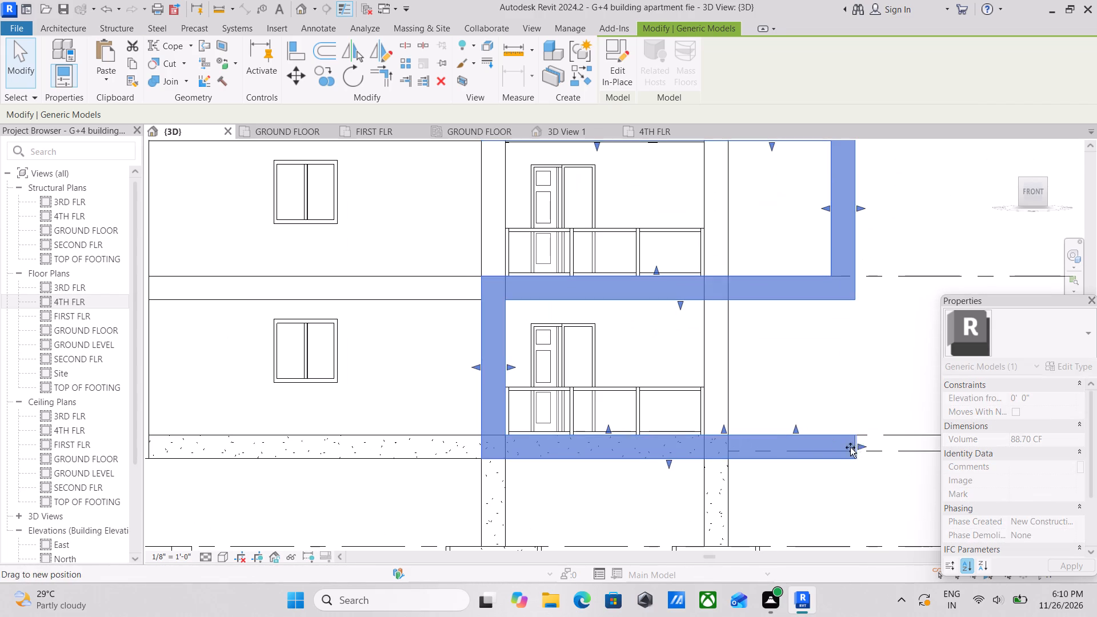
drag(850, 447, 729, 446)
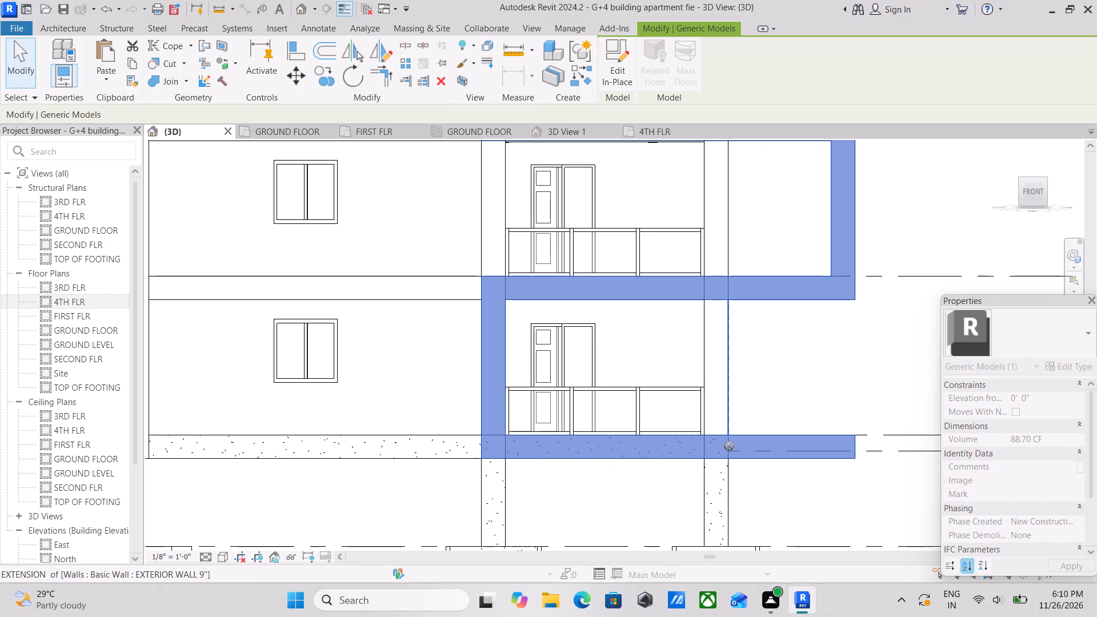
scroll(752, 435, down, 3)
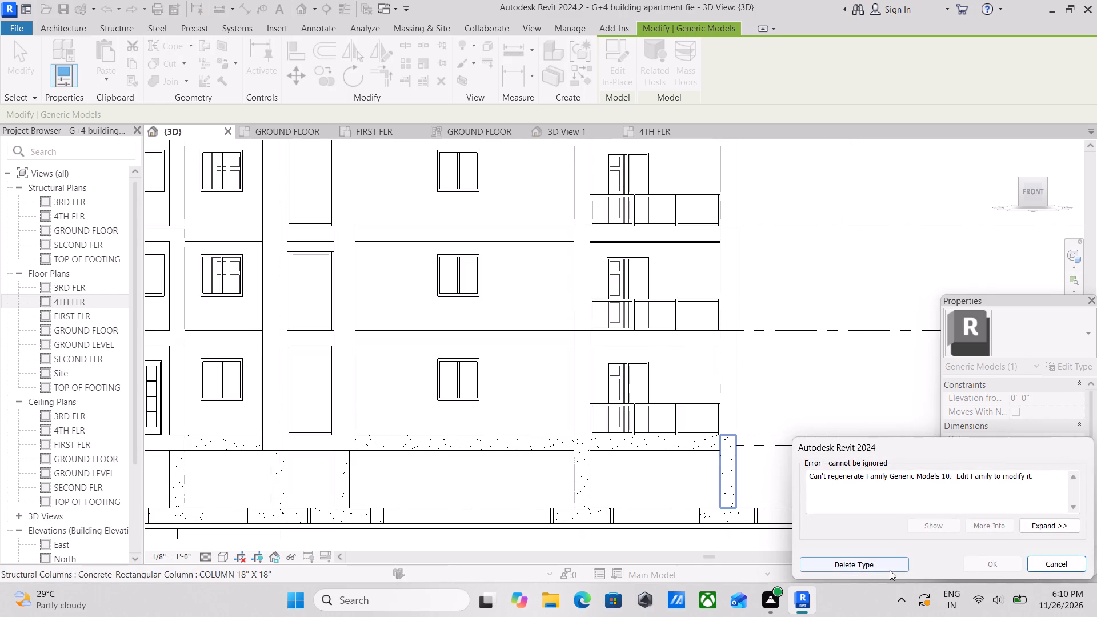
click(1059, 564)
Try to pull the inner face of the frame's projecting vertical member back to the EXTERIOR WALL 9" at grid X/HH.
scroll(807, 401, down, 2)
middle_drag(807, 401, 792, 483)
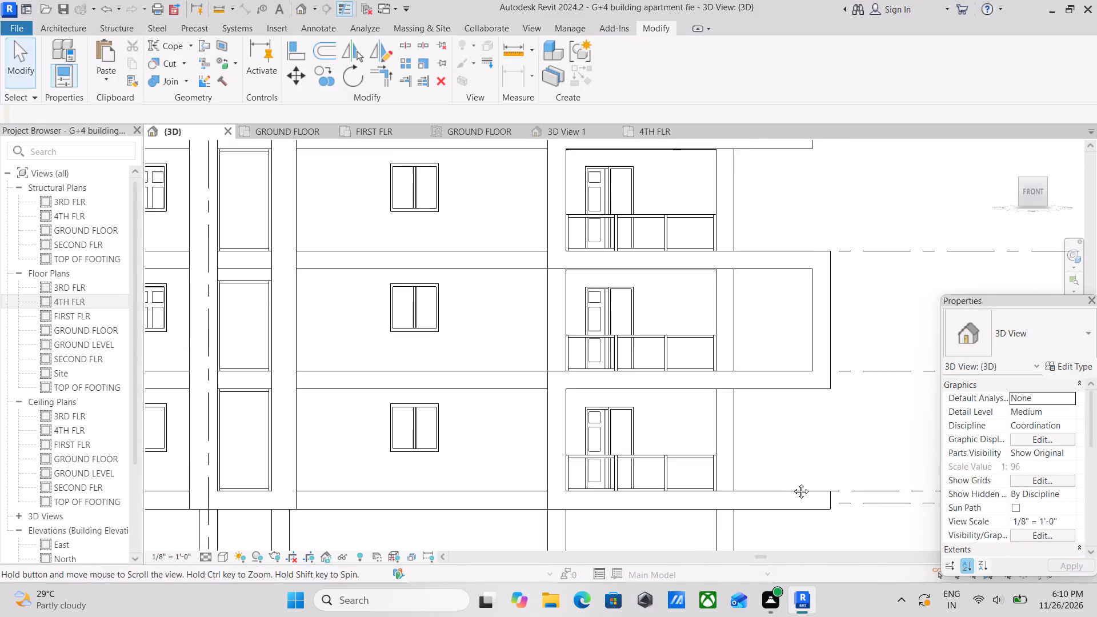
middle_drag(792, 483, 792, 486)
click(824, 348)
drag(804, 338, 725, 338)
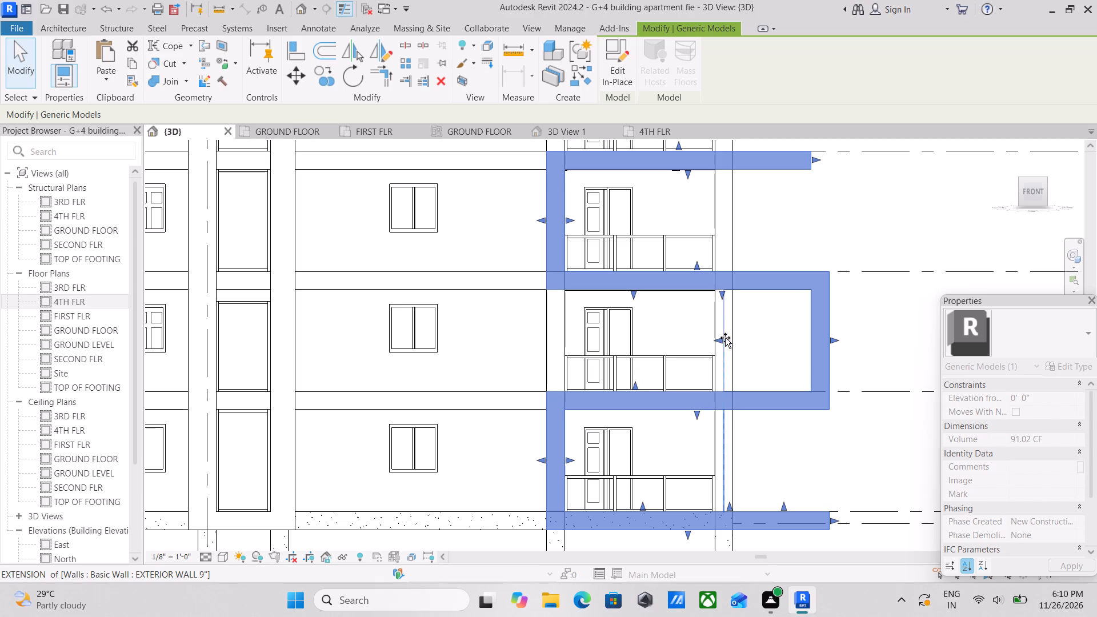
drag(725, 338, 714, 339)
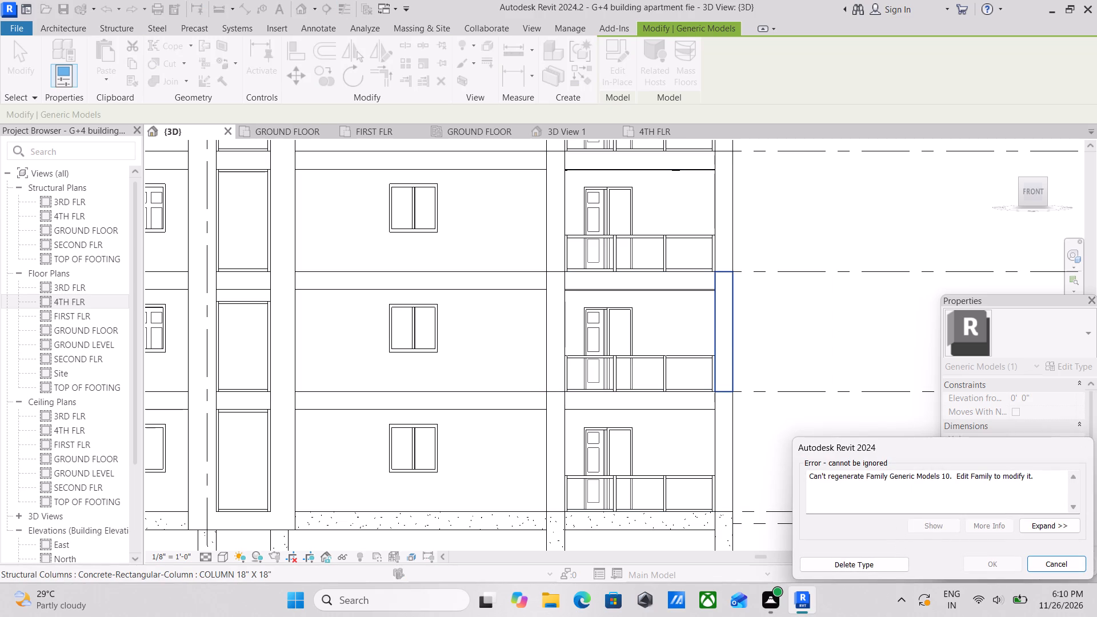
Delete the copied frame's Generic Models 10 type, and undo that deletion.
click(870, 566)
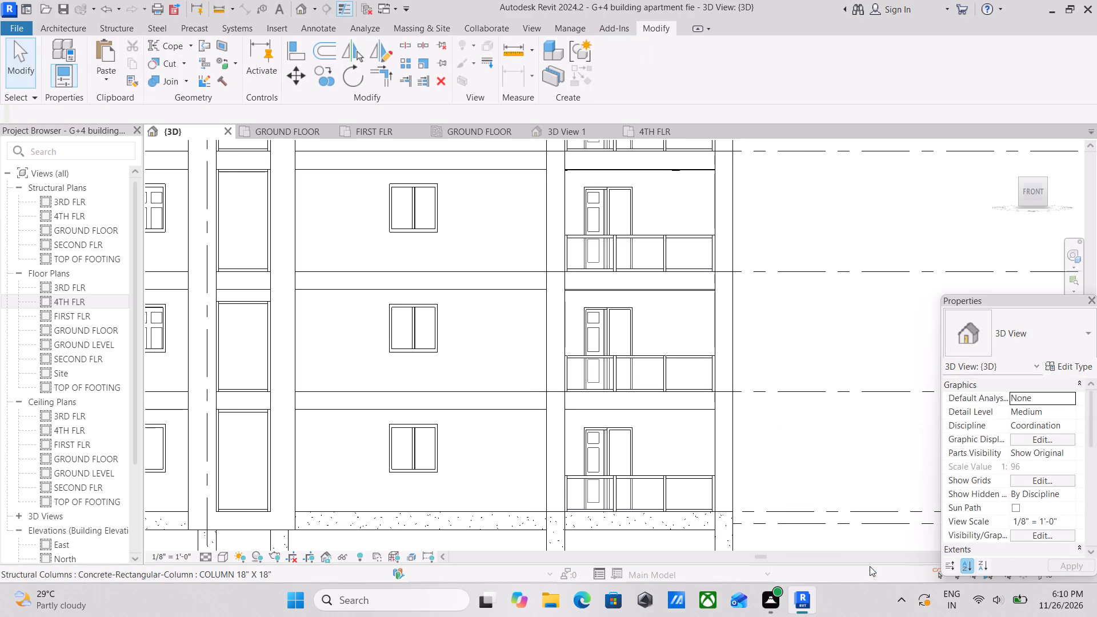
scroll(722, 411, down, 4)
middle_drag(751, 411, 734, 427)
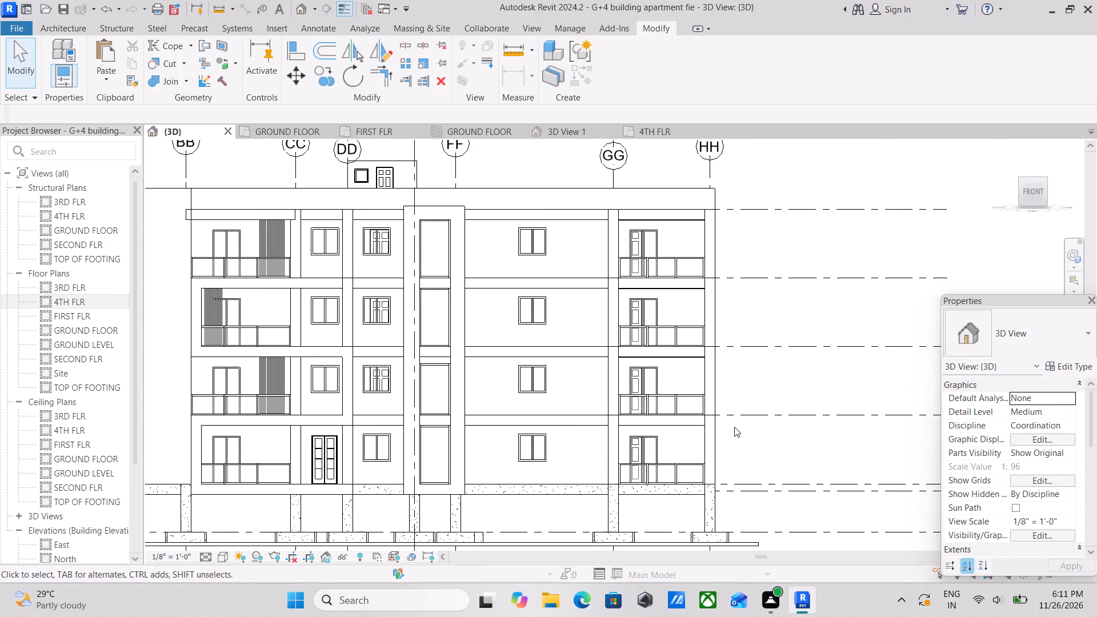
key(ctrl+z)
Shorten the copied frame's upper arm at the 3RD FLR level so it ends just beyond the exterior wall at grid X/HH.
scroll(764, 353, down, 1)
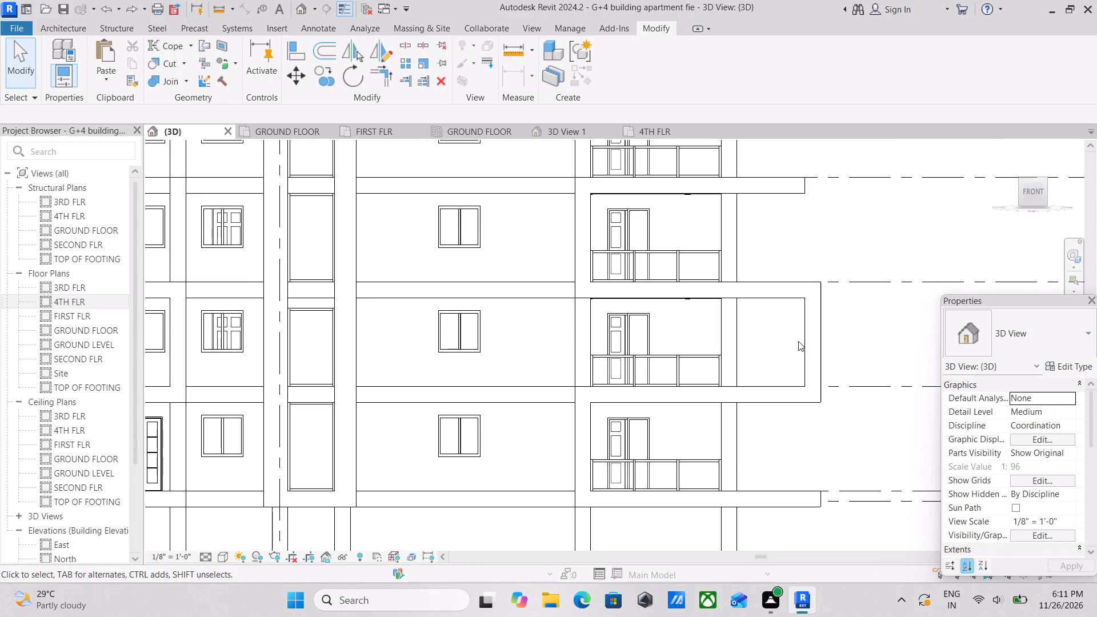
click(814, 339)
click(804, 343)
middle_drag(807, 344, 790, 400)
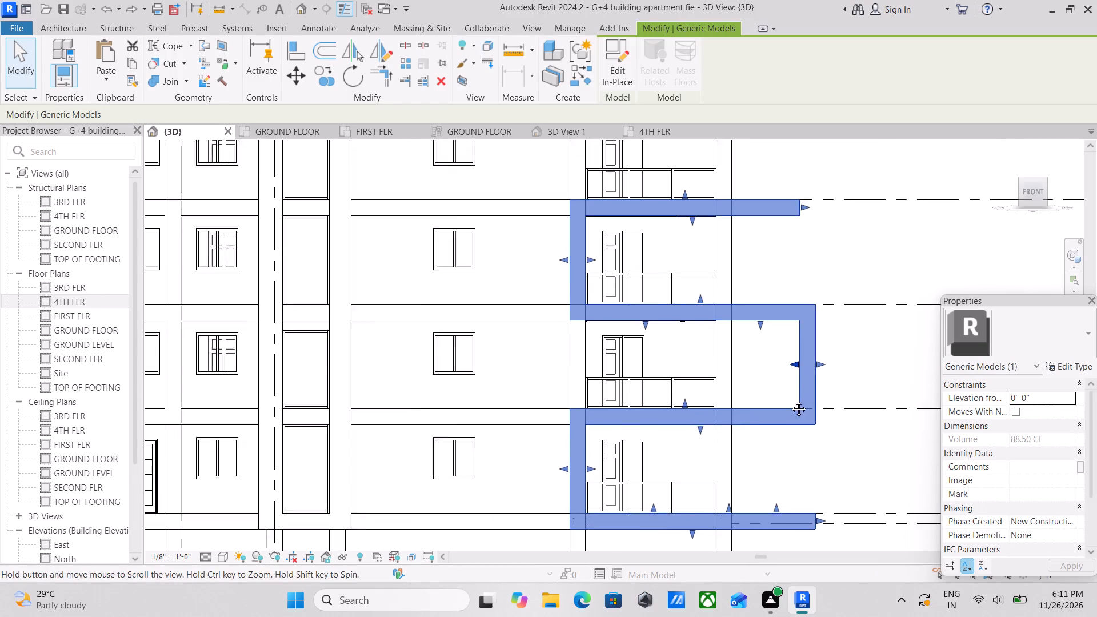
middle_drag(790, 400, 786, 419)
scroll(776, 266, up, 4)
middle_drag(776, 266, 770, 321)
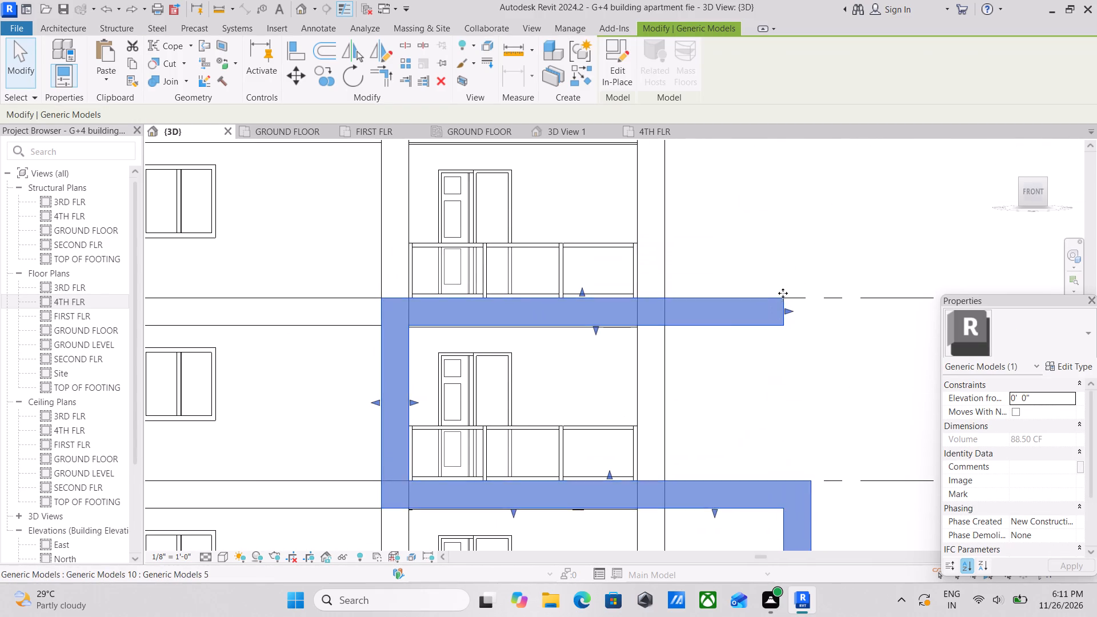
scroll(784, 293, up, 2)
drag(786, 315, 664, 315)
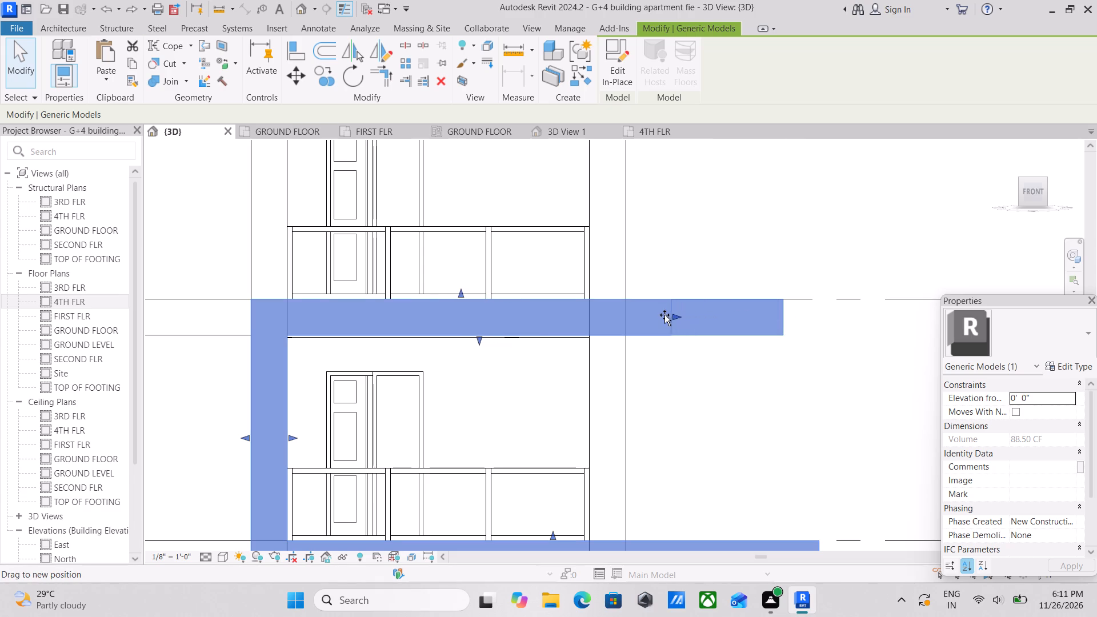
drag(664, 315, 658, 316)
Shift both faces of the frame's projecting vertical member inward, closer to the exterior wall at grid X/HH.
scroll(674, 337, down, 3)
middle_drag(675, 342, 687, 291)
middle_drag(688, 437, 691, 328)
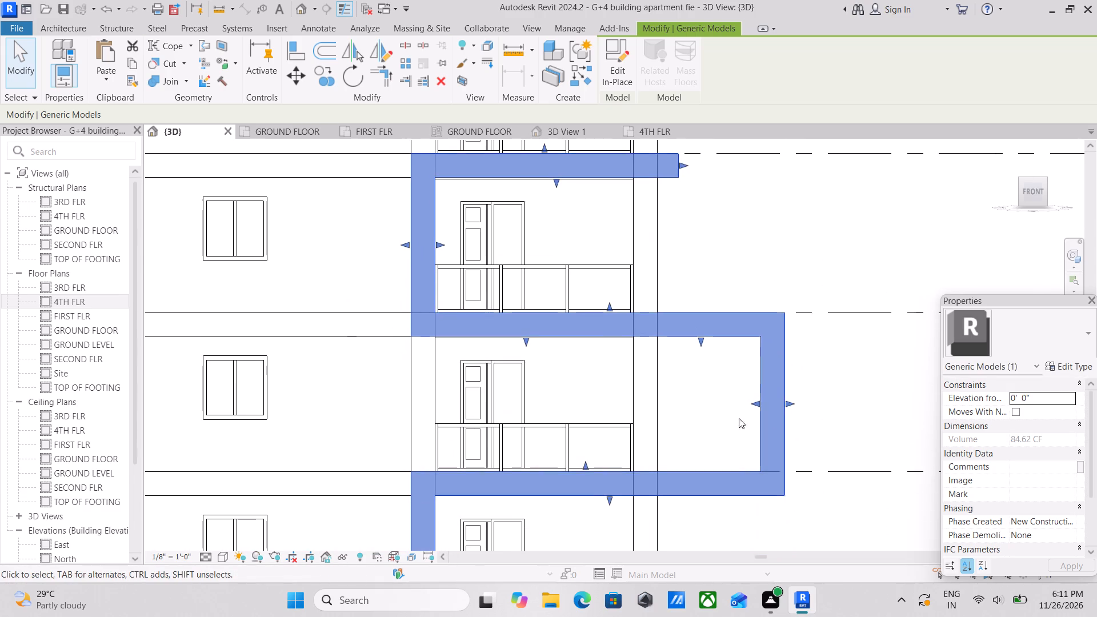
drag(752, 402, 695, 400)
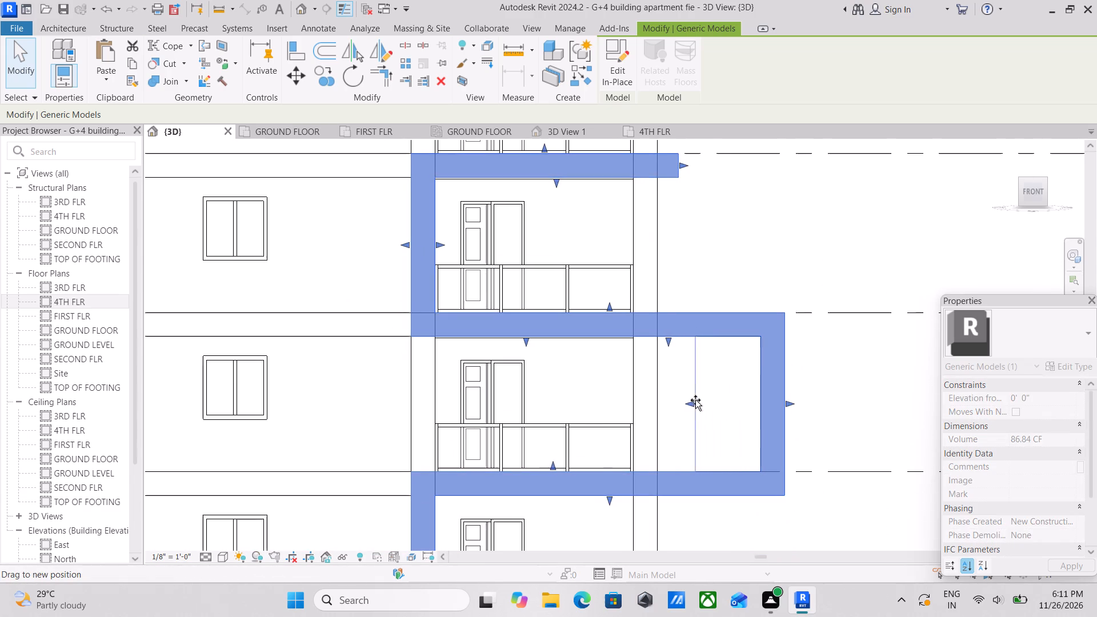
drag(695, 400, 684, 400)
drag(796, 400, 728, 403)
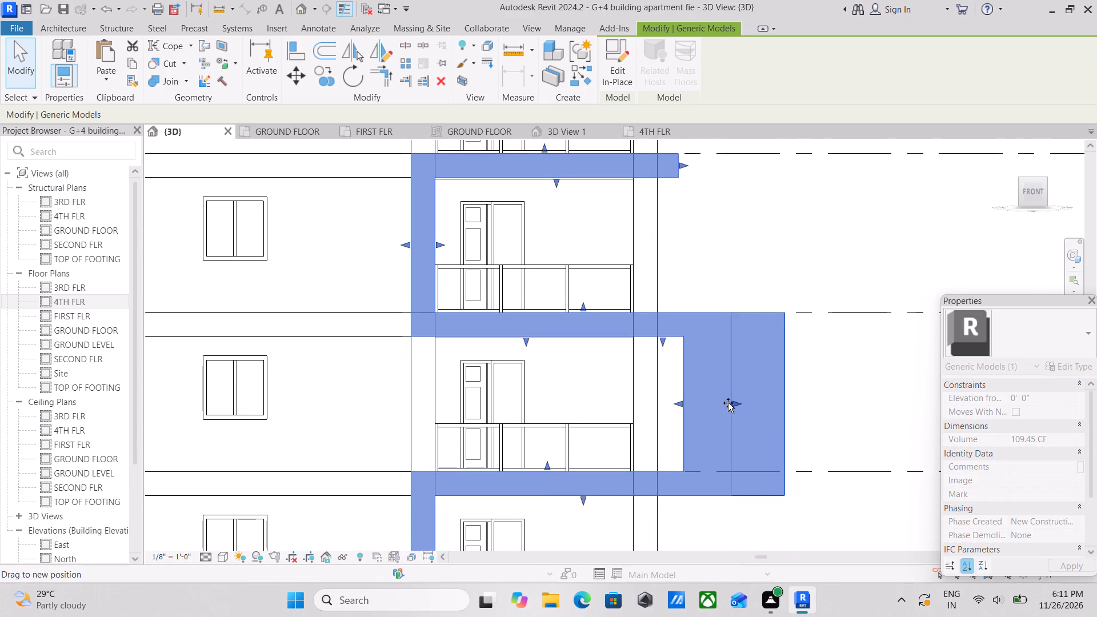
drag(728, 403, 708, 402)
Shorten the frame's lowest arm at ground-floor level to slightly beyond the shifted vertical member.
middle_drag(698, 410, 755, 368)
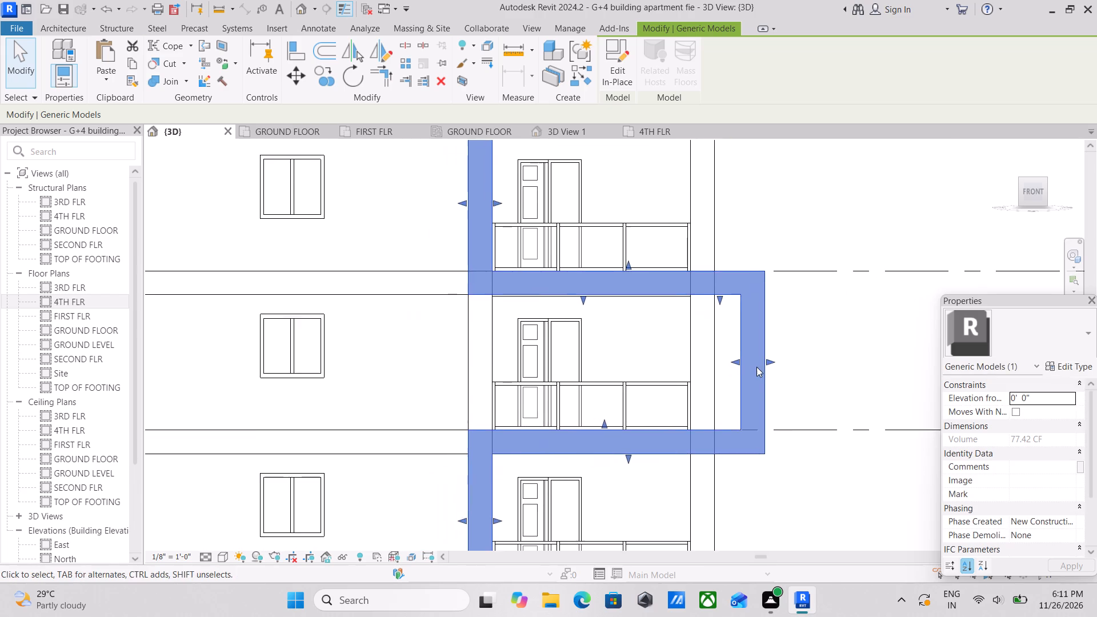
scroll(756, 367, down, 3)
middle_drag(756, 367, 781, 335)
middle_drag(767, 475, 772, 426)
scroll(818, 456, up, 3)
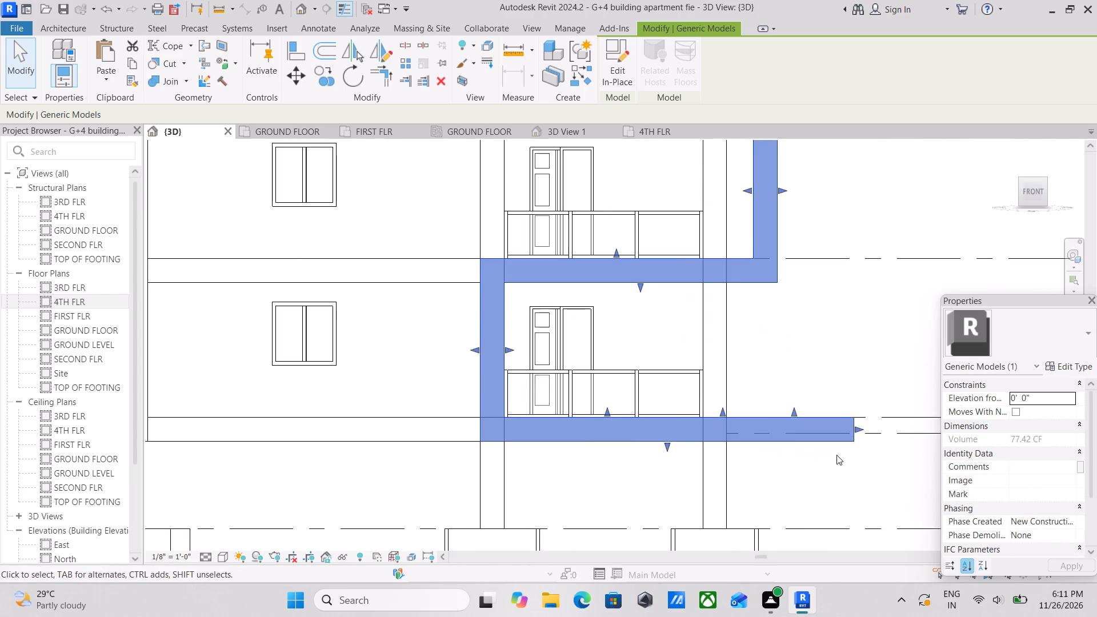
scroll(836, 455, up, 3)
drag(856, 422, 797, 415)
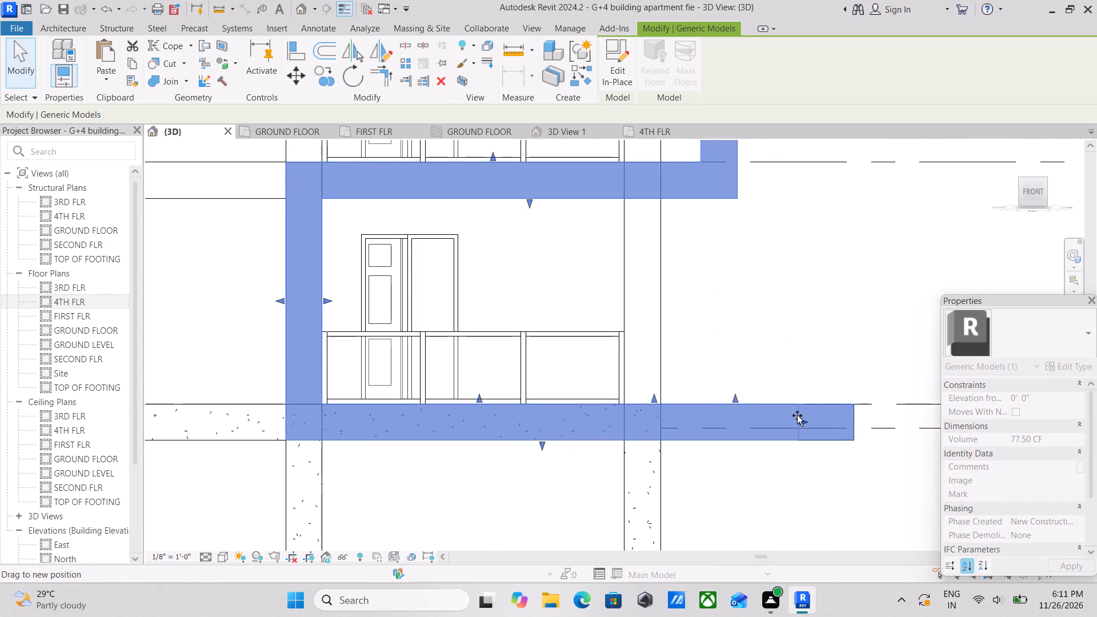
drag(797, 415, 747, 415)
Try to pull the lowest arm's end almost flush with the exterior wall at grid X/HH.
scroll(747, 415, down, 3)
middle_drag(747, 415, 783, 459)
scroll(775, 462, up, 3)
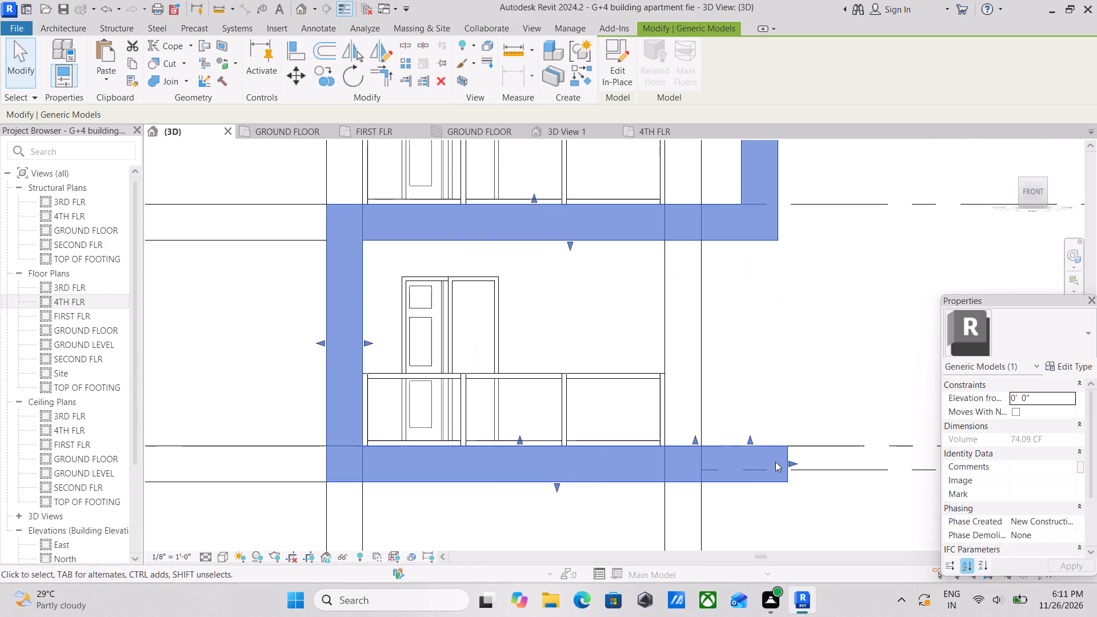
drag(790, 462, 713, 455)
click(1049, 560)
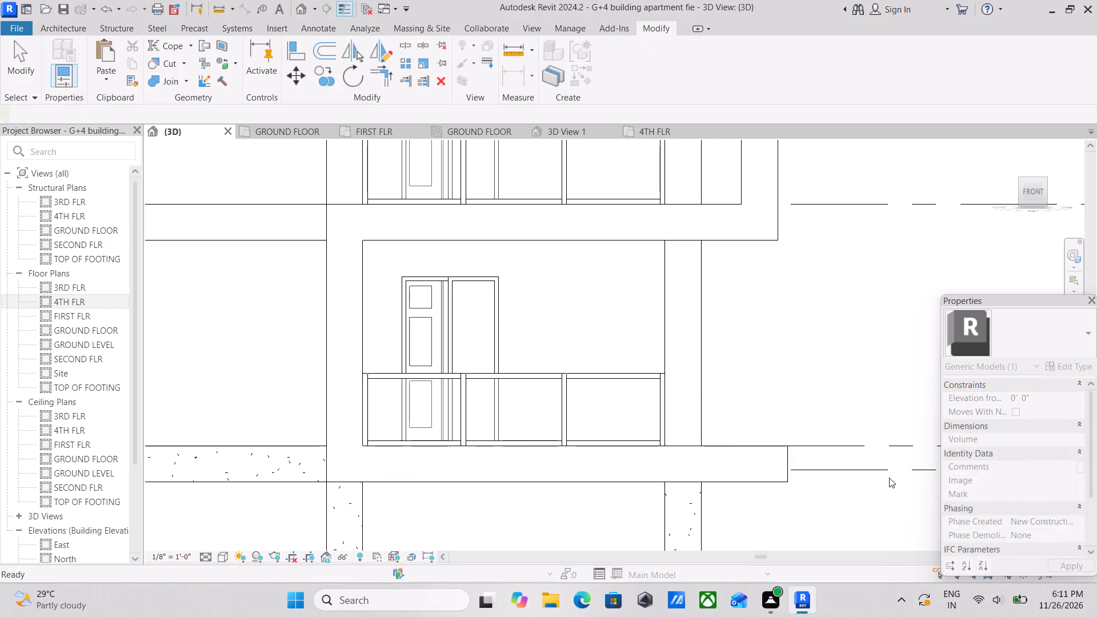
Shorten the lowest arm in two smaller pulls so it ends a short distance past the exterior wall at grid X/HH.
click(788, 446)
scroll(788, 446, up, 5)
drag(787, 470, 767, 470)
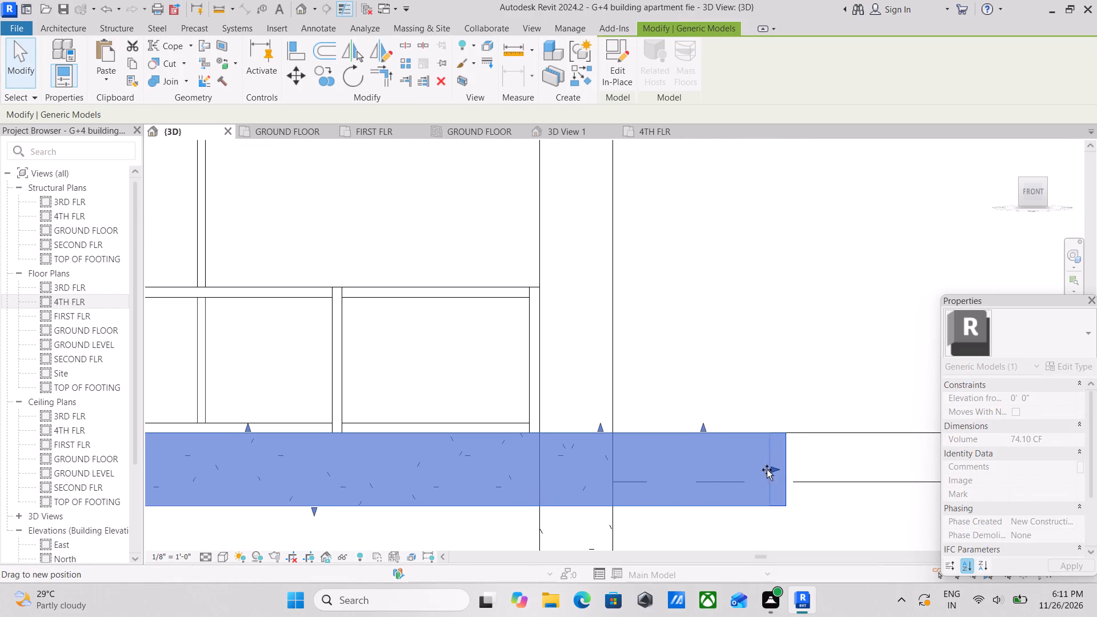
drag(767, 470, 719, 463)
scroll(719, 463, down, 2)
middle_drag(719, 463, 766, 462)
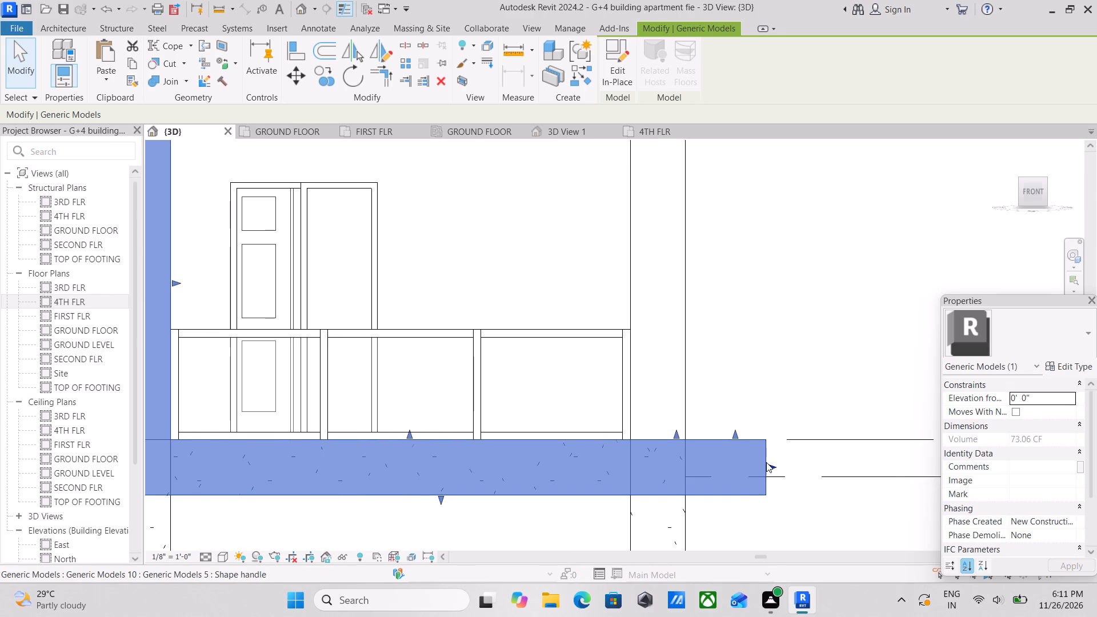
drag(763, 463, 725, 463)
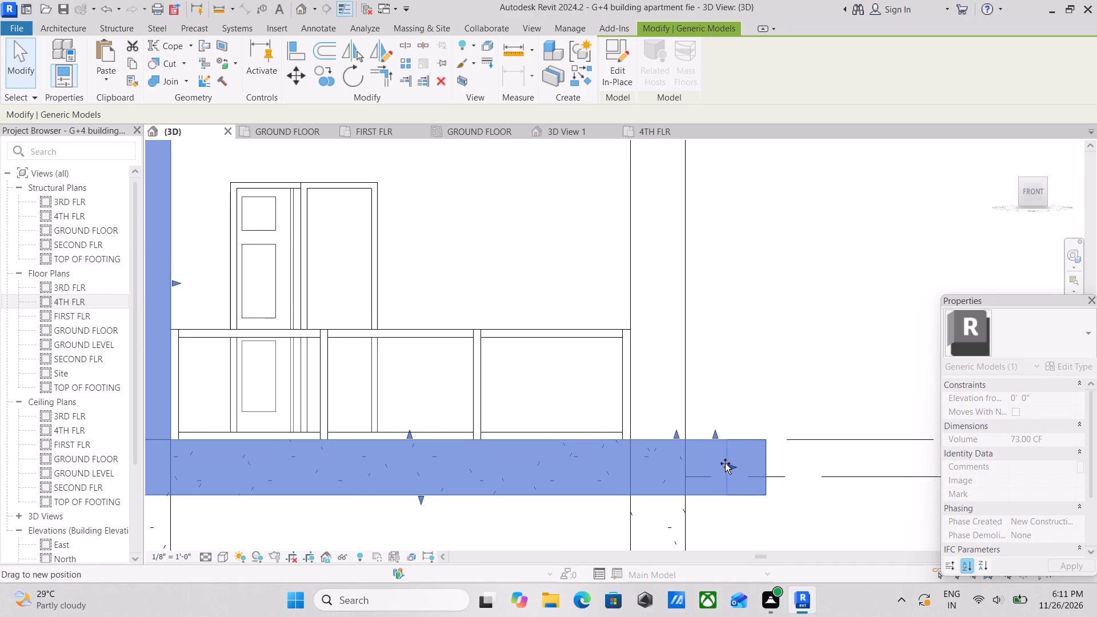
drag(725, 463, 724, 463)
Move the inner and outer faces of the projecting vertical member further in toward the exterior wall.
scroll(727, 463, down, 5)
middle_drag(735, 463, 740, 542)
middle_drag(792, 372, 796, 457)
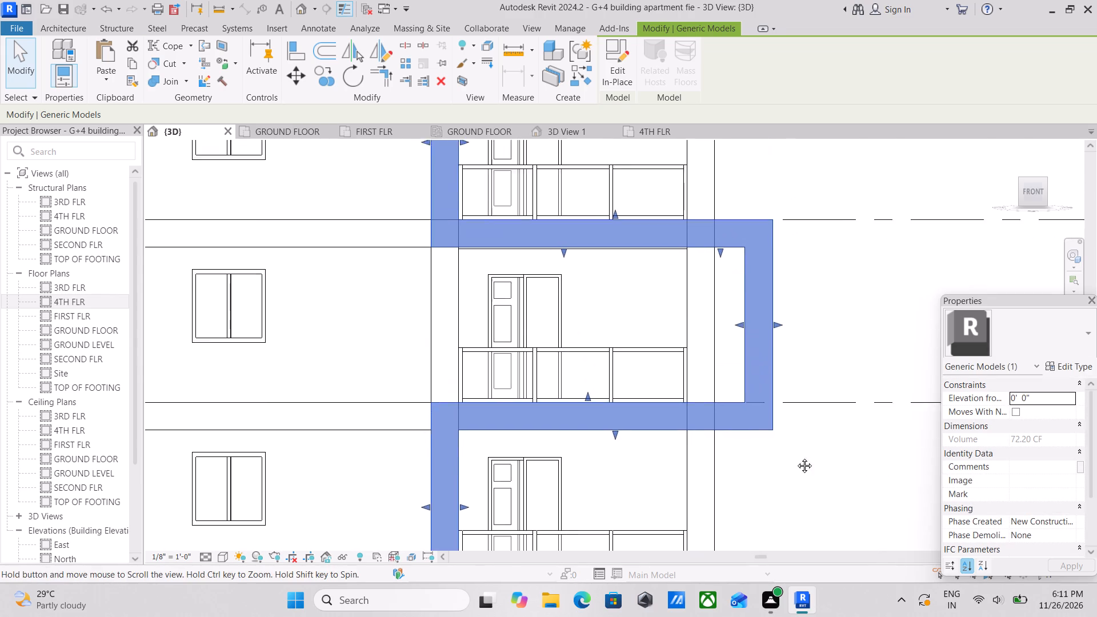
middle_drag(796, 457, 796, 482)
scroll(737, 370, up, 3)
middle_drag(758, 327, 779, 392)
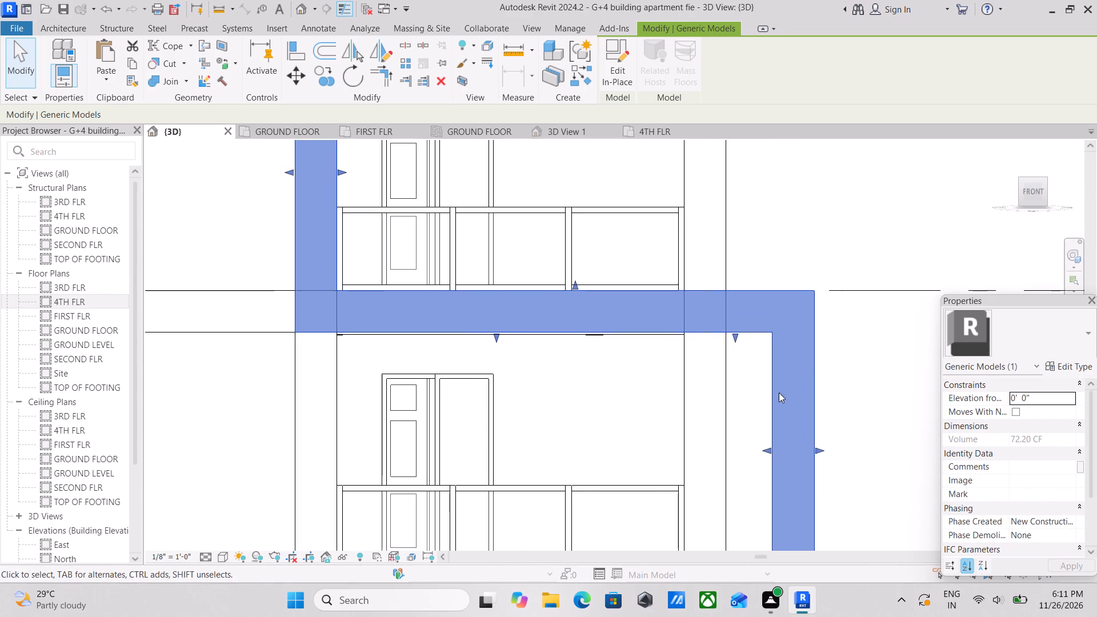
drag(763, 449, 748, 449)
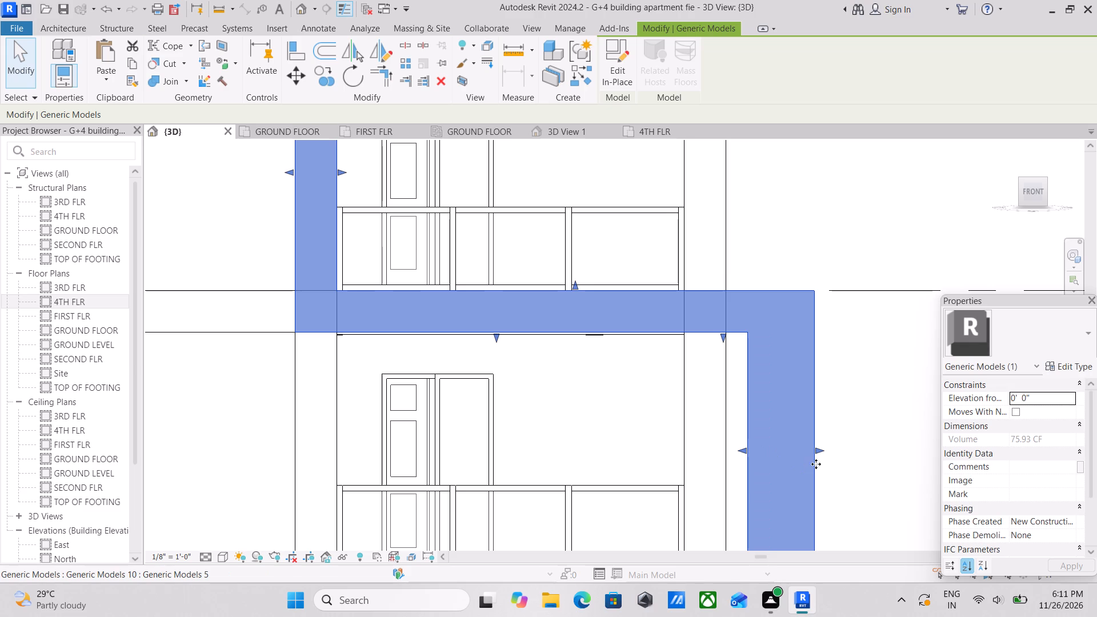
drag(818, 462, 802, 461)
drag(822, 451, 784, 446)
Move the inner and outer faces of the zigzag frame's projecting vertical member further in, past the outer edge of the exterior wall at grid X/HH.
middle_drag(786, 446, 858, 414)
scroll(859, 410, down, 4)
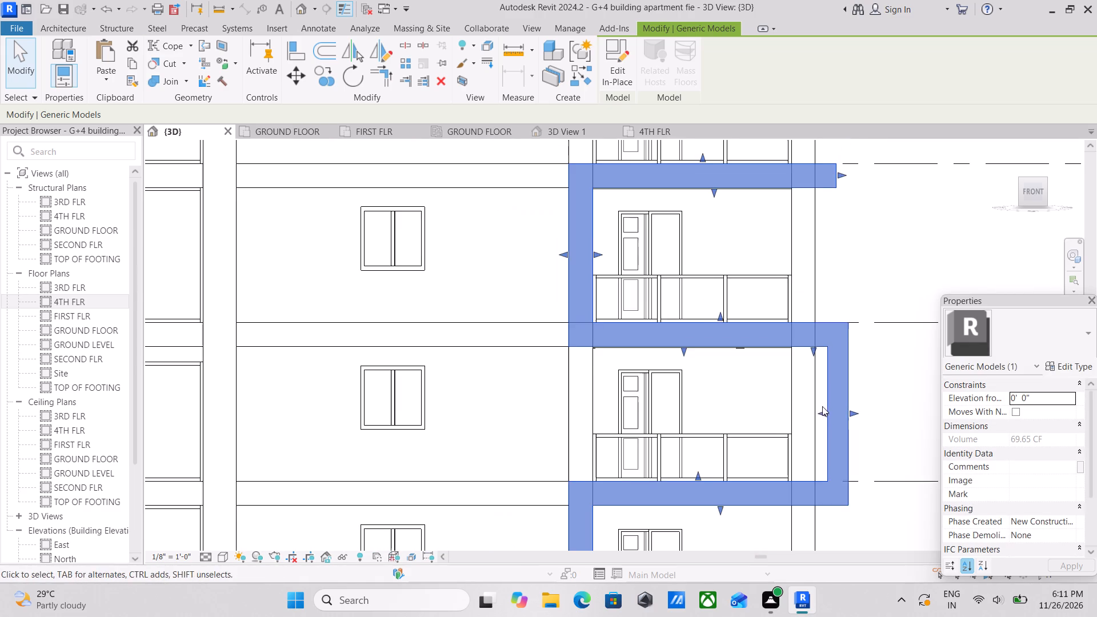
middle_drag(822, 406, 815, 416)
scroll(774, 360, down, 1)
middle_drag(774, 362, 788, 396)
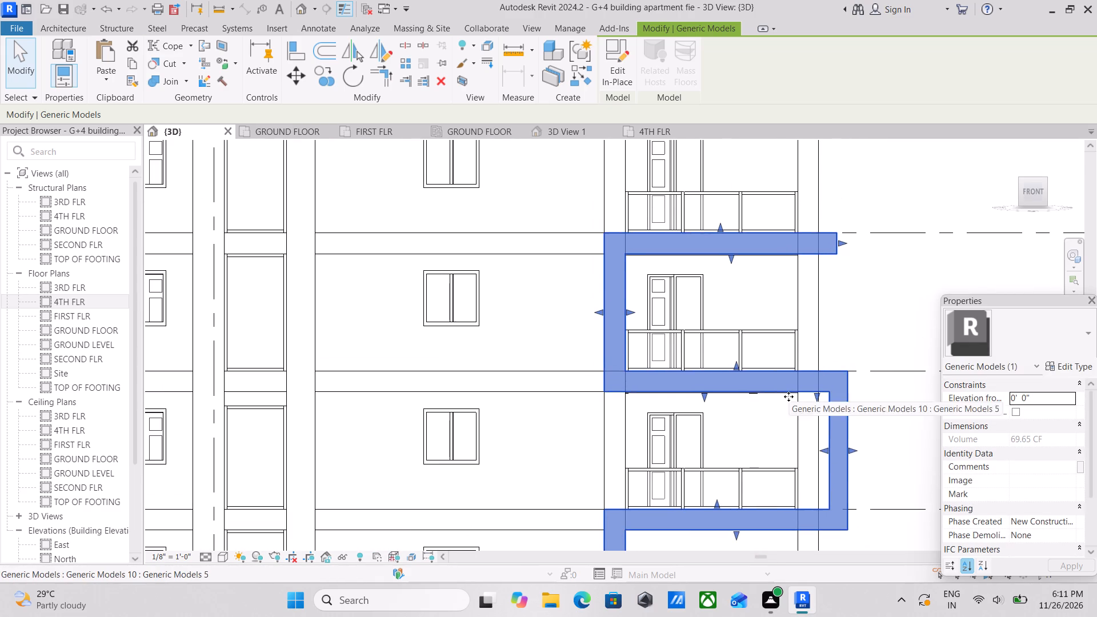
scroll(813, 435, up, 2)
click(824, 452)
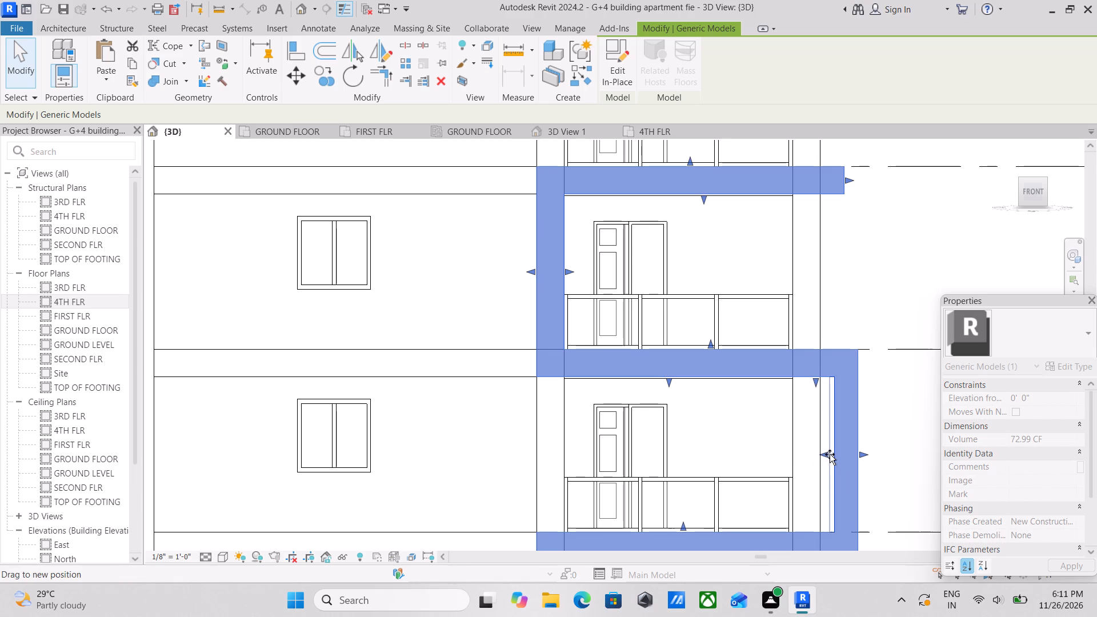
scroll(829, 454, up, 5)
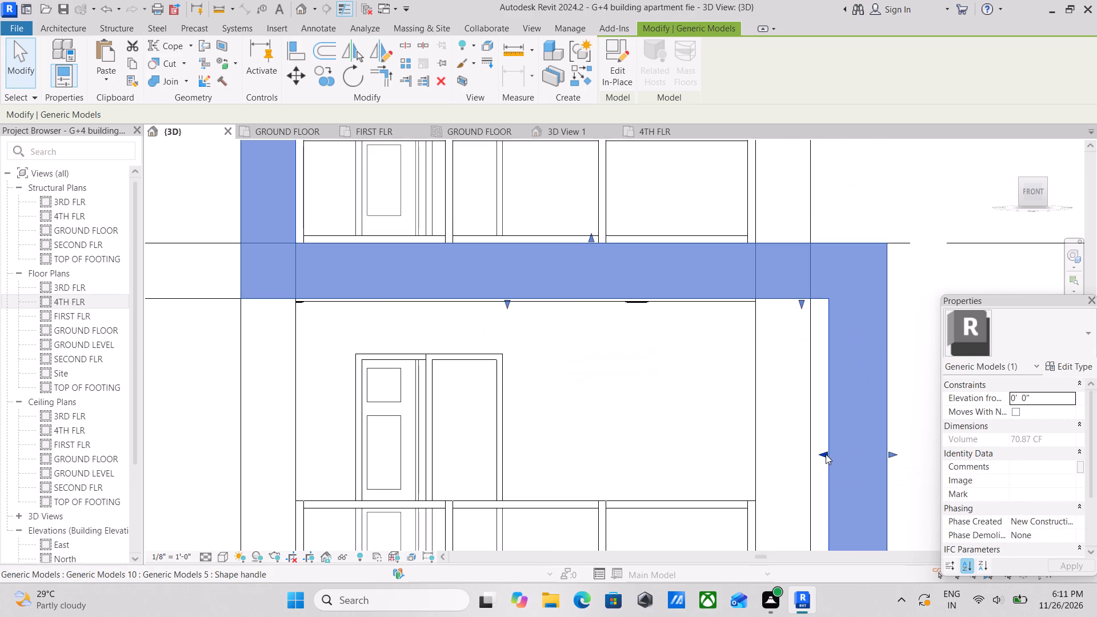
drag(826, 454, 814, 454)
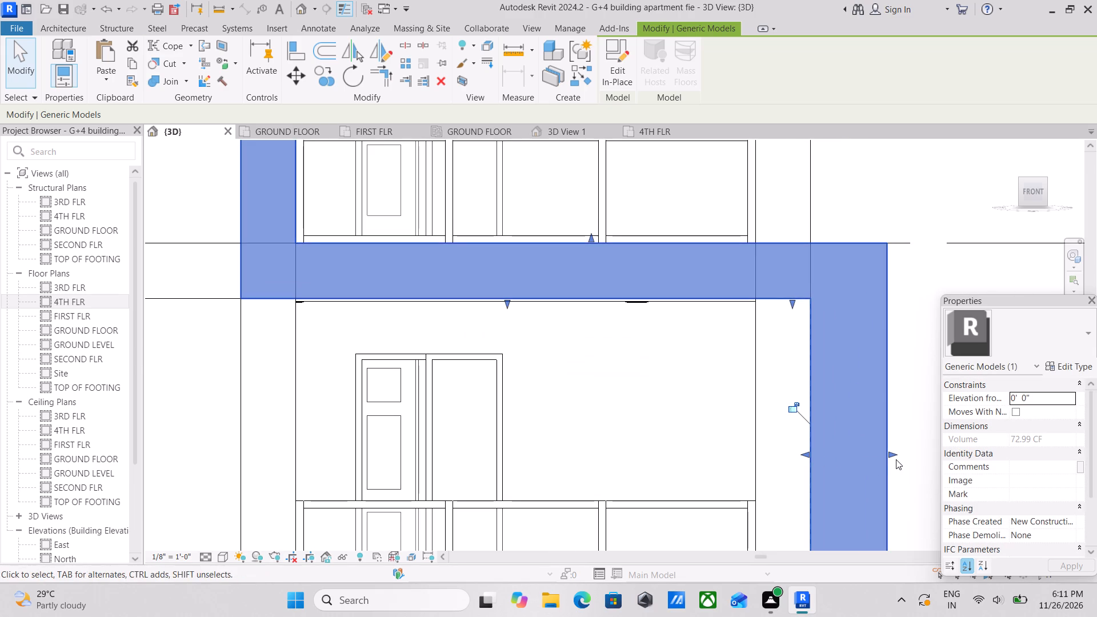
drag(896, 459, 859, 458)
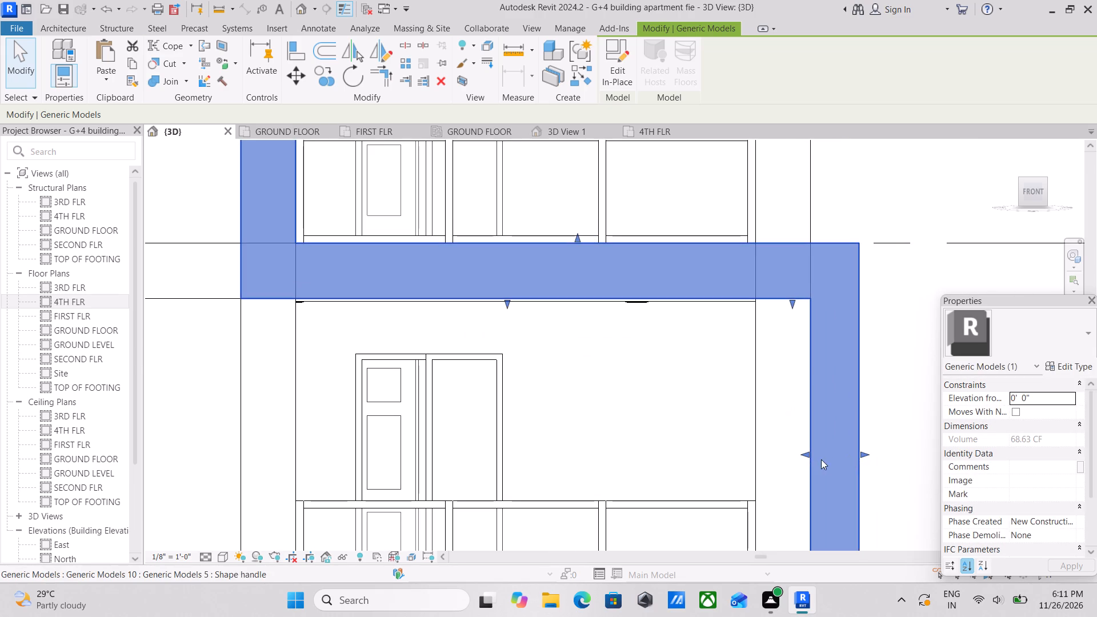
drag(802, 454, 792, 454)
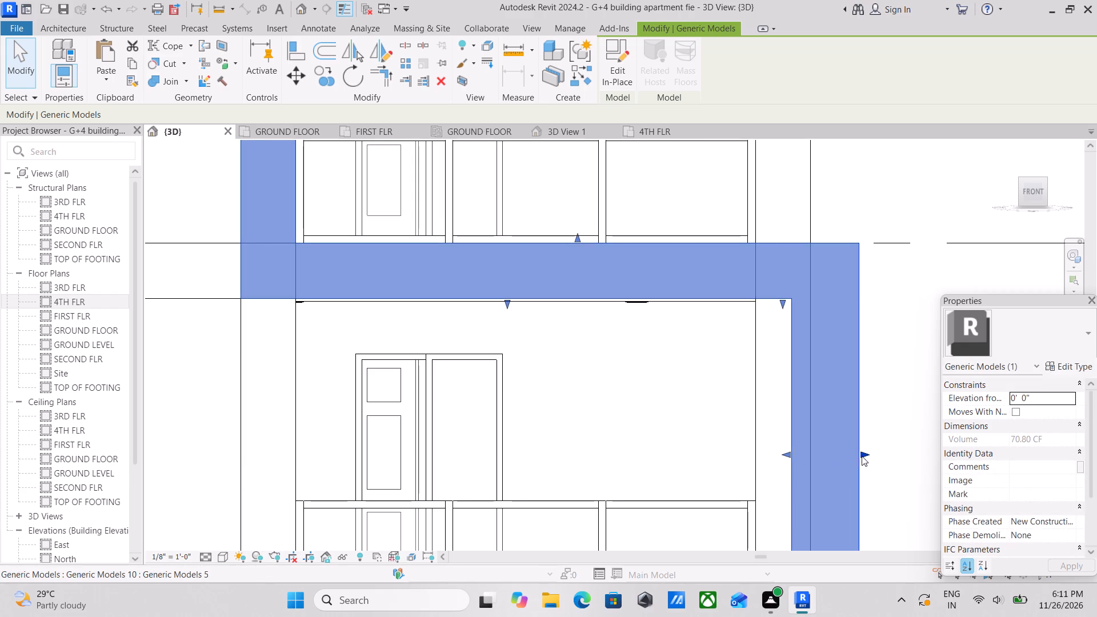
drag(868, 456, 843, 459)
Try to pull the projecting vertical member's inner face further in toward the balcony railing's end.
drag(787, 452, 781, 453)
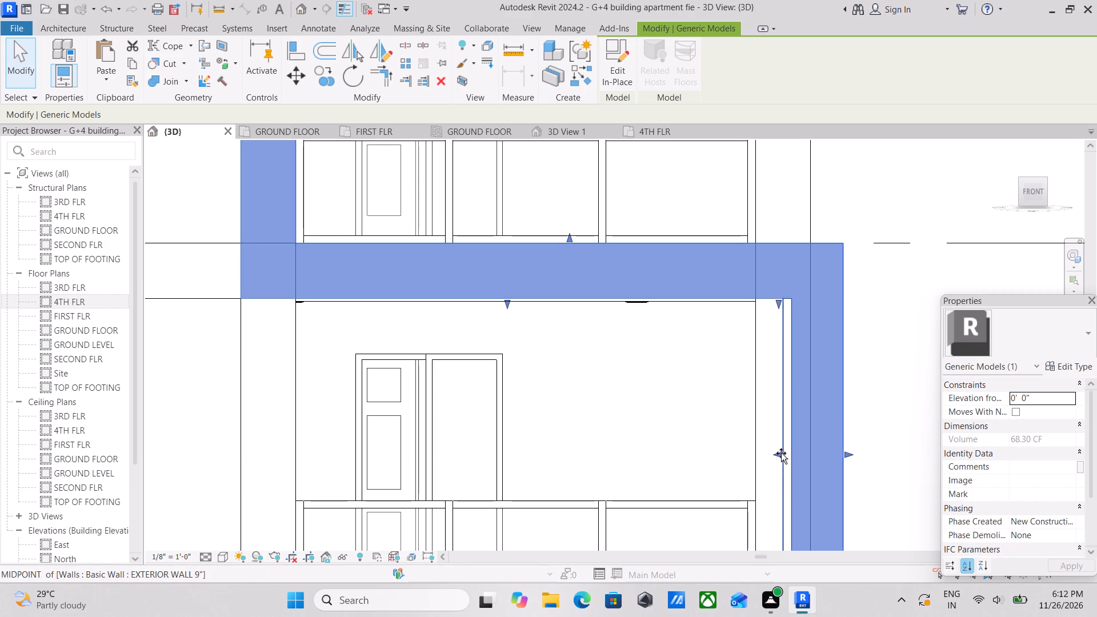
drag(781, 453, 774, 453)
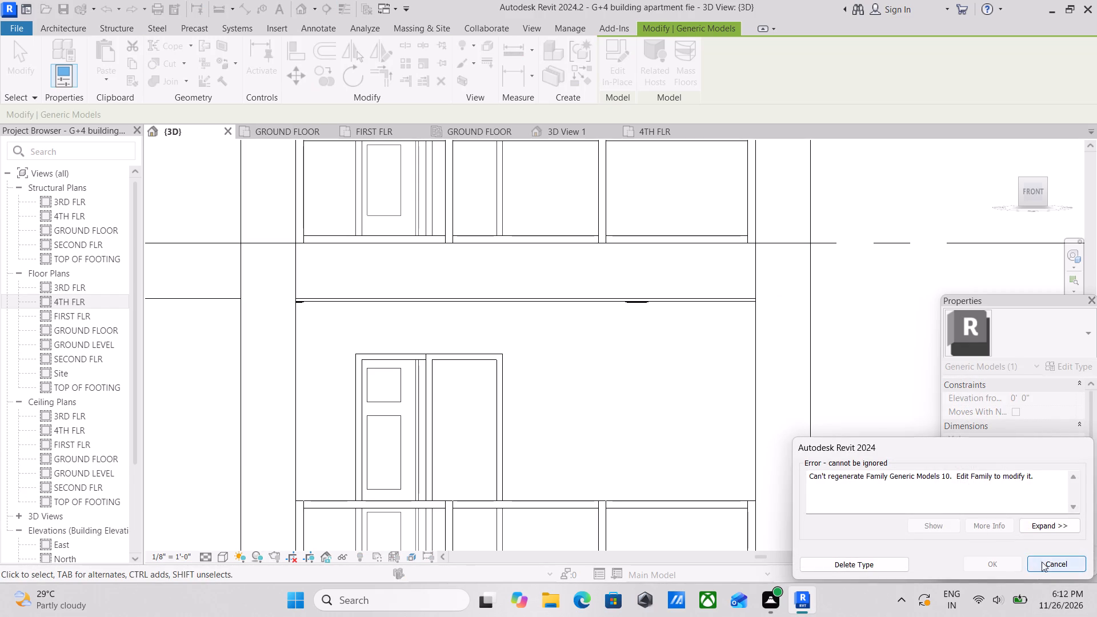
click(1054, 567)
Shift the projecting vertical member's inner and outer faces slightly further in, in small pulls, keeping it straddling the exterior wall's outer edge.
click(843, 440)
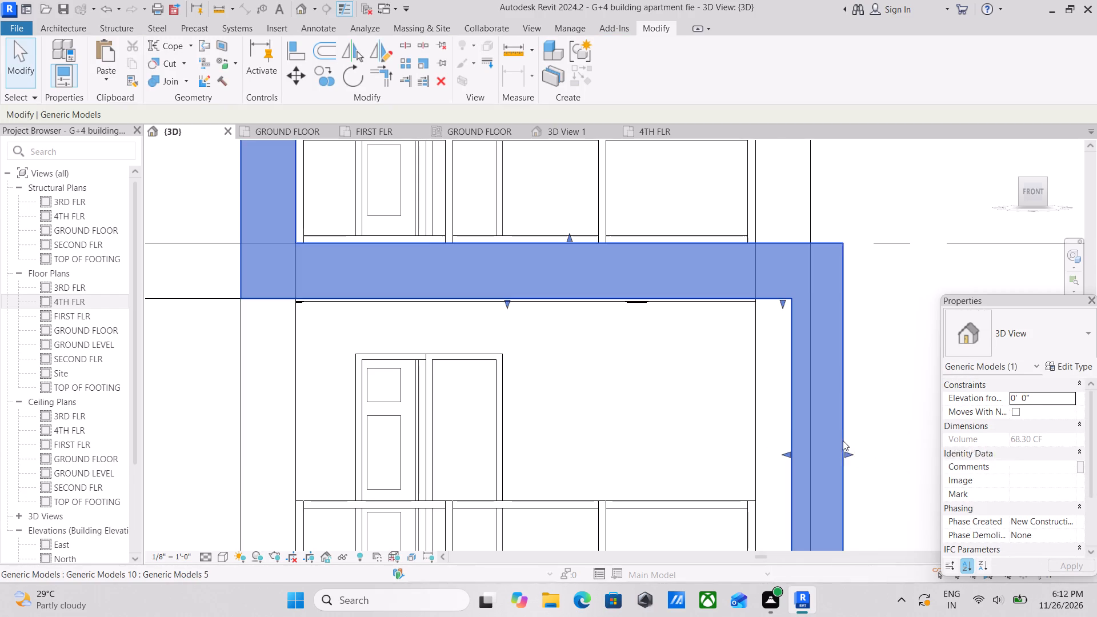
scroll(843, 440, down, 4)
middle_drag(843, 440, 830, 392)
scroll(829, 393, up, 5)
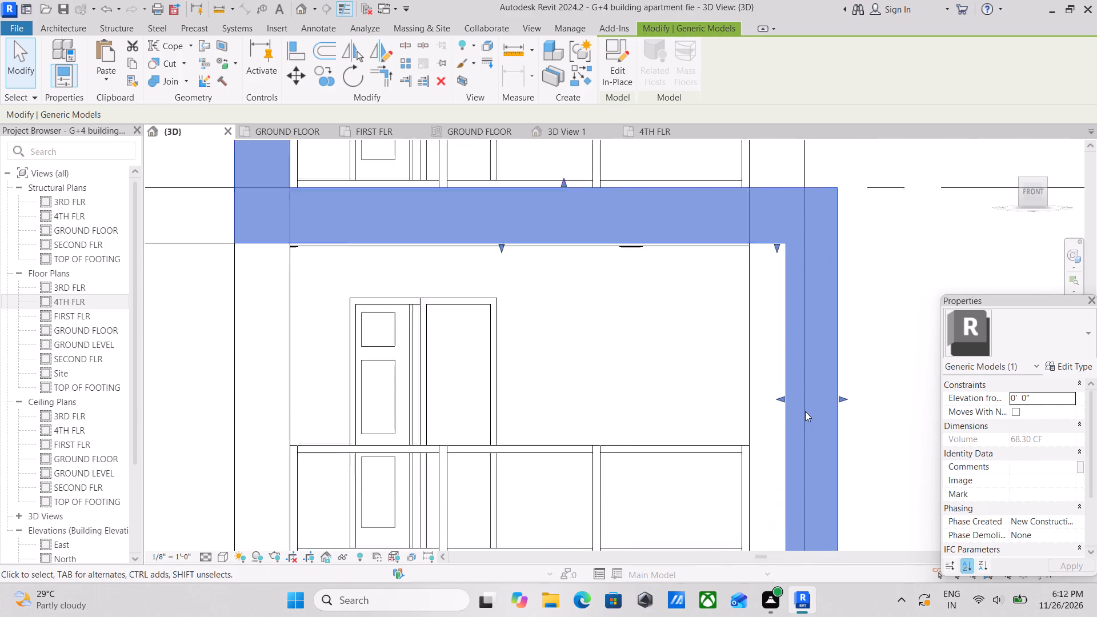
scroll(805, 411, up, 1)
drag(780, 394, 771, 394)
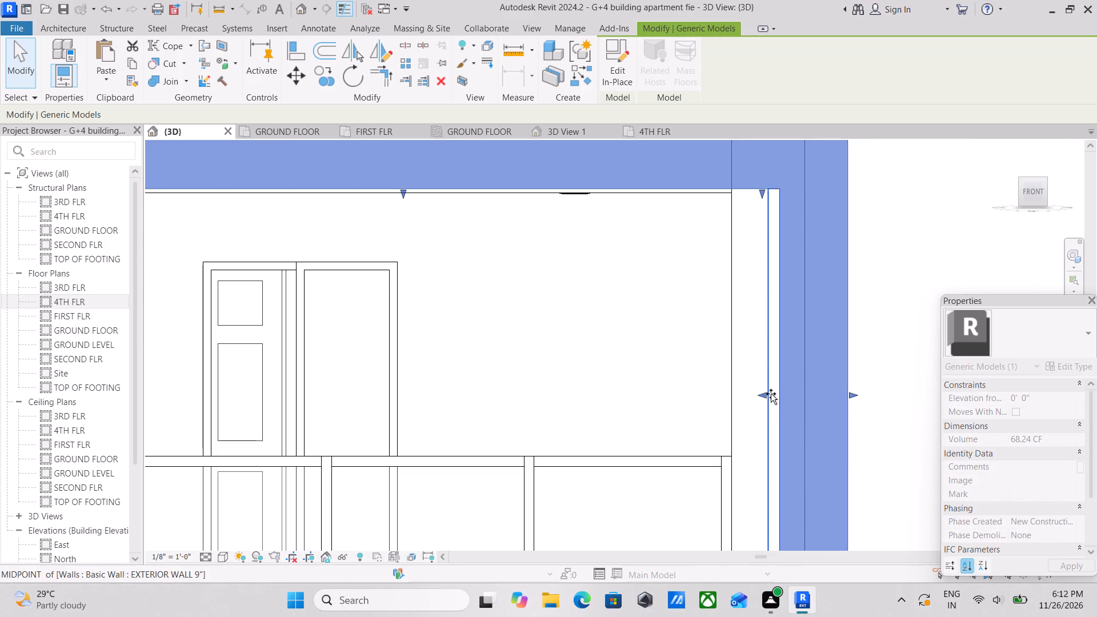
drag(771, 394, 770, 394)
drag(848, 393, 839, 393)
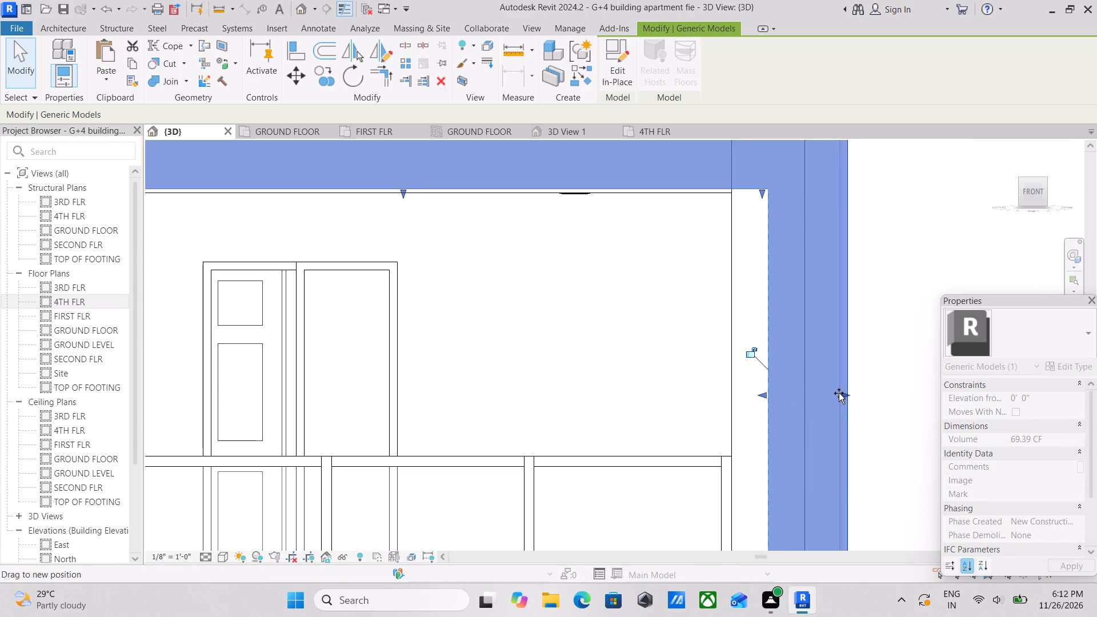
drag(839, 393, 834, 393)
Pull the projecting vertical member's inner face slightly closer to the end of the balcony opening.
scroll(834, 393, down, 6)
middle_drag(834, 393, 851, 423)
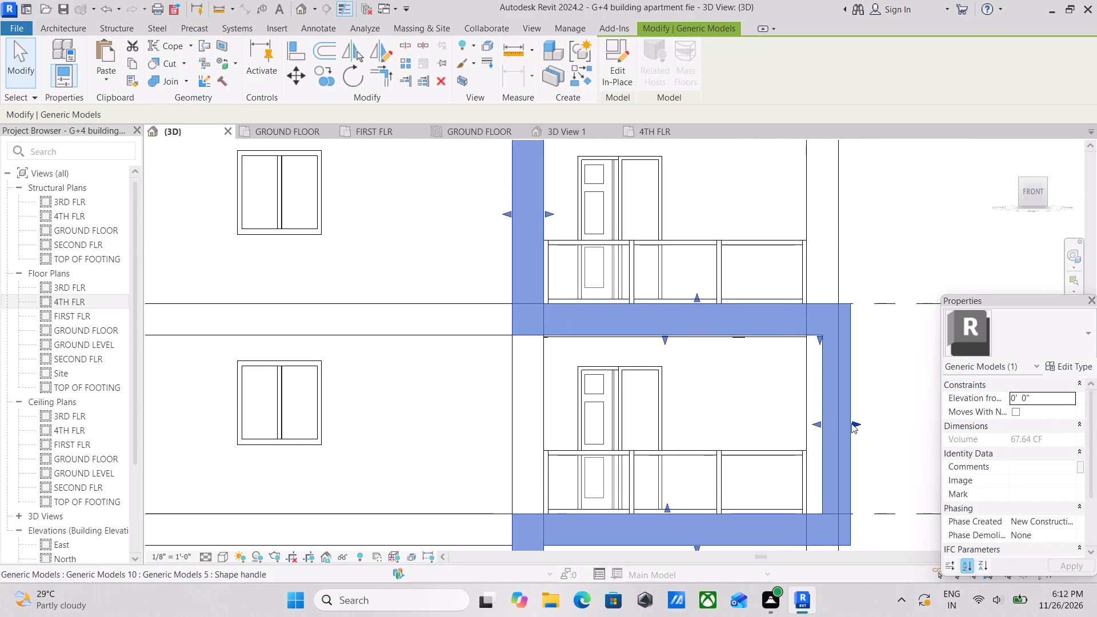
scroll(814, 420, up, 9)
middle_drag(826, 436, 783, 403)
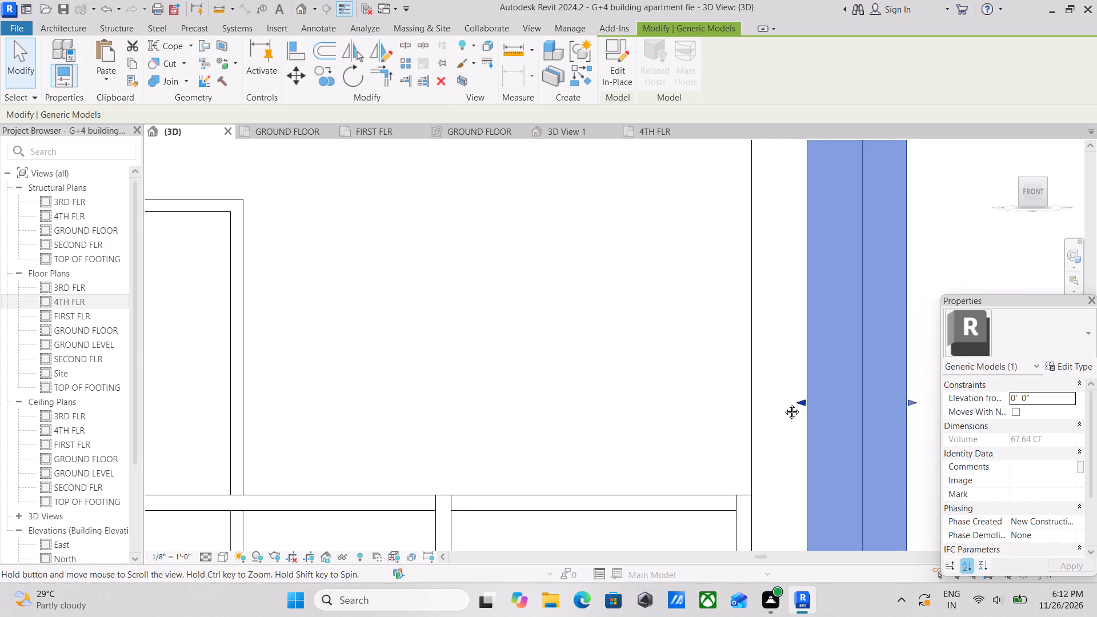
middle_drag(783, 403, 780, 401)
scroll(777, 399, up, 3)
click(796, 390)
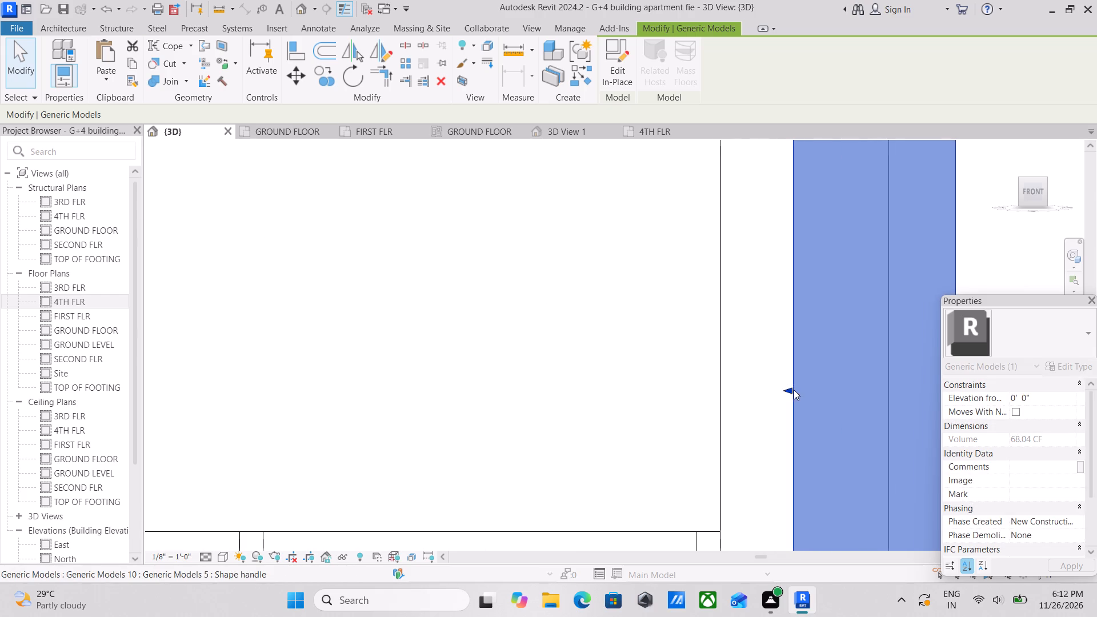
drag(792, 390, 780, 390)
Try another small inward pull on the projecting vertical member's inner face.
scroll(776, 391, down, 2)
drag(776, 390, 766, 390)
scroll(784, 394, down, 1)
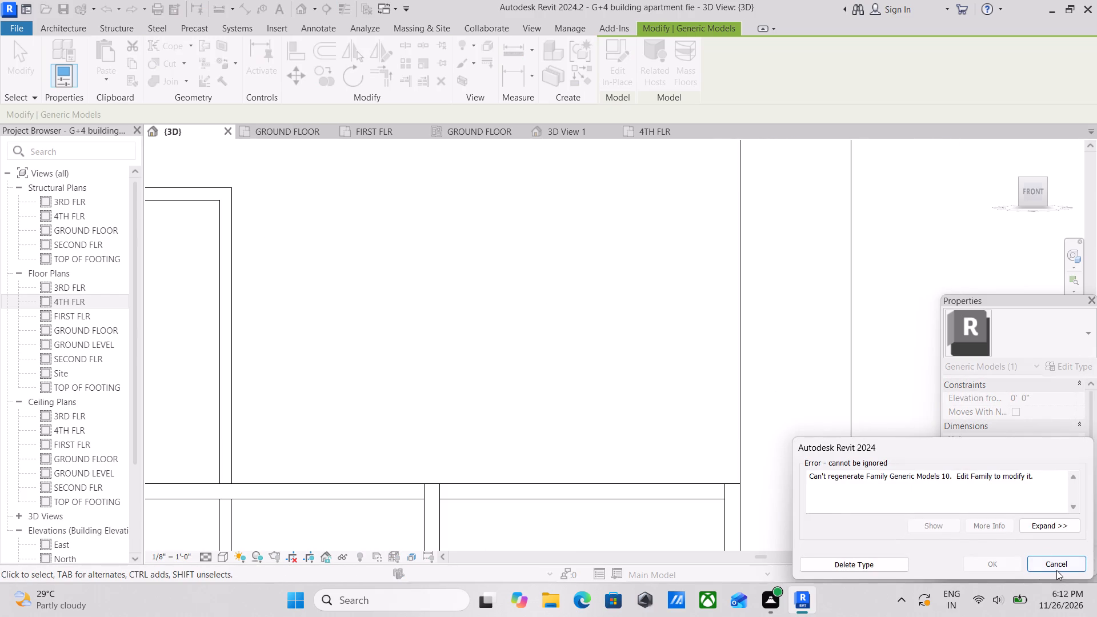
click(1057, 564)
Shorten the zigzag frame's top arm at 3RD FLR level to end slightly past the exterior wall at grid X/HH.
scroll(843, 391, down, 7)
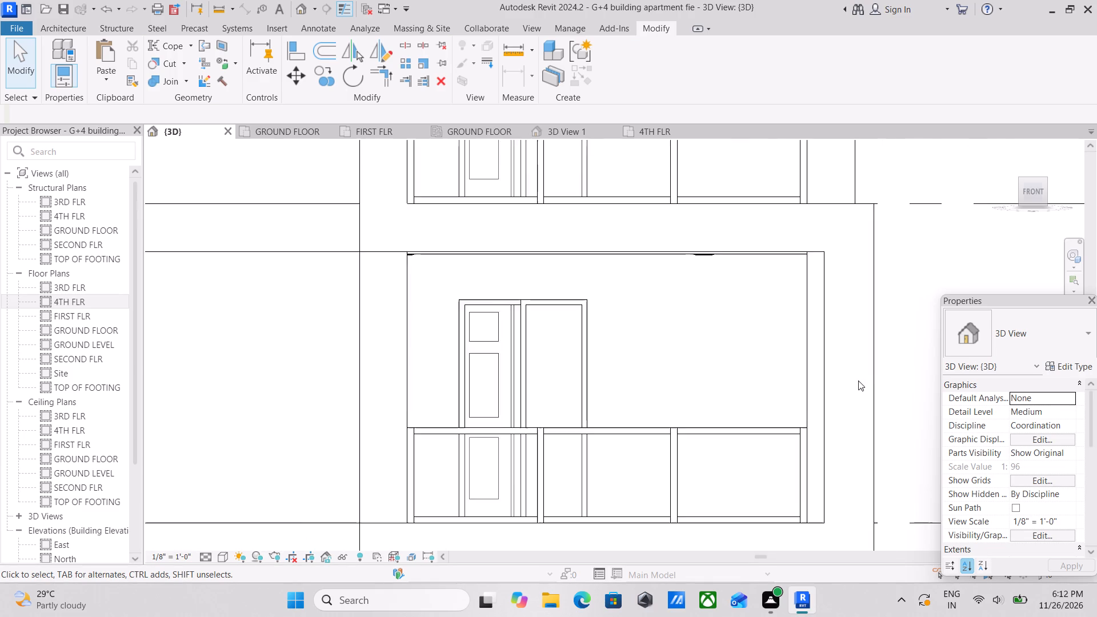
scroll(858, 380, down, 1)
click(874, 378)
scroll(874, 378, down, 2)
middle_drag(874, 378, 891, 419)
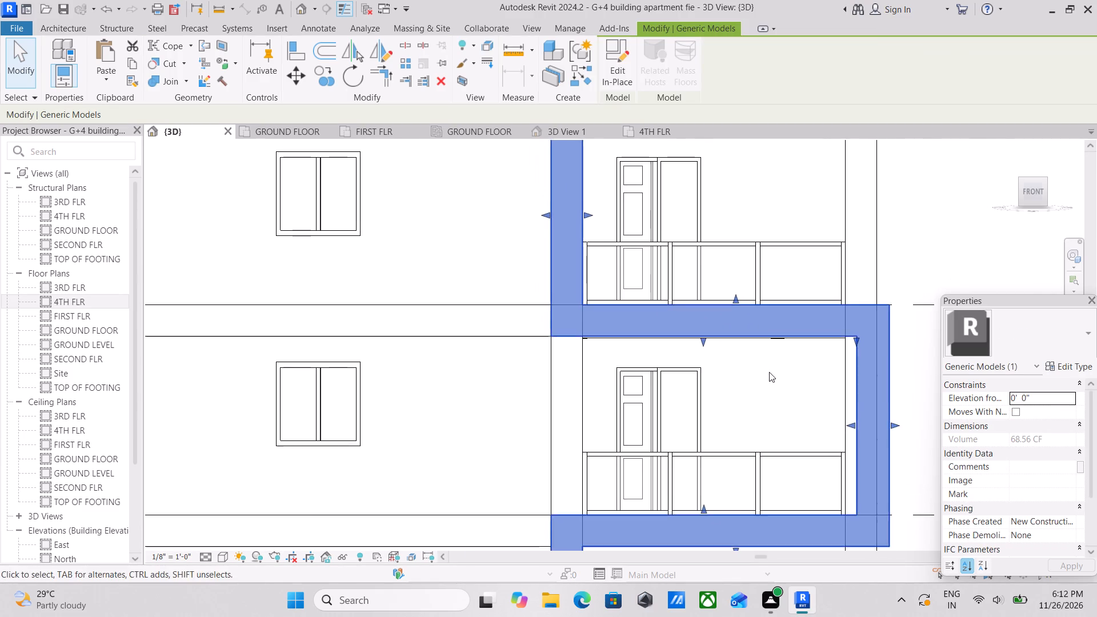
middle_drag(769, 372, 827, 429)
middle_drag(703, 368, 747, 433)
middle_drag(723, 375, 722, 403)
middle_drag(787, 352, 742, 376)
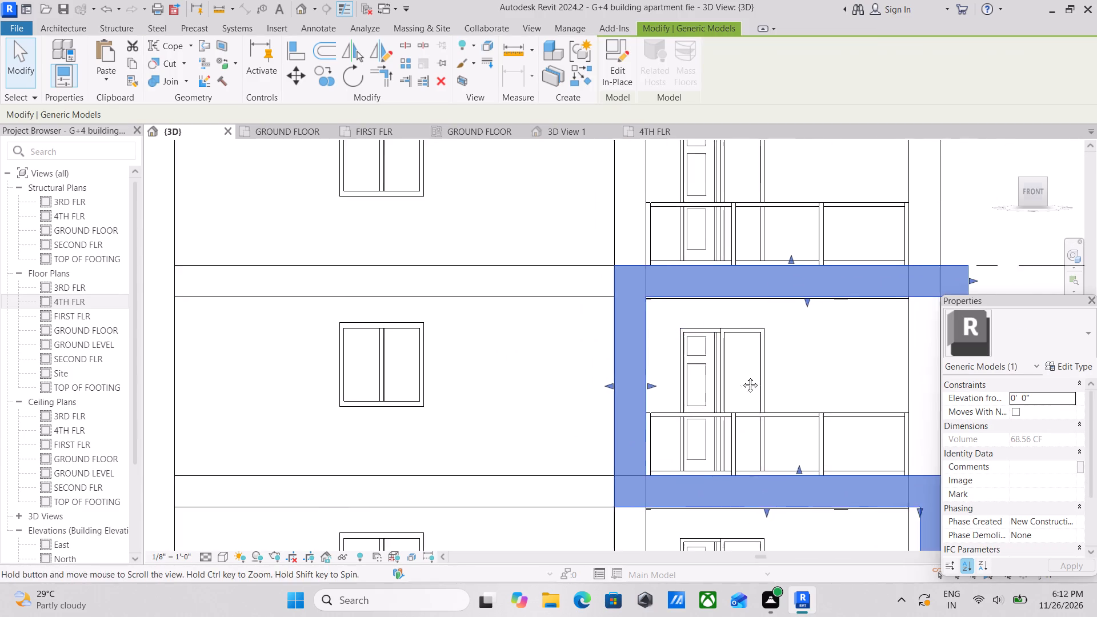
middle_drag(742, 376, 726, 385)
scroll(898, 290, up, 2)
middle_drag(899, 290, 726, 322)
scroll(899, 290, up, 1)
scroll(831, 297, up, 3)
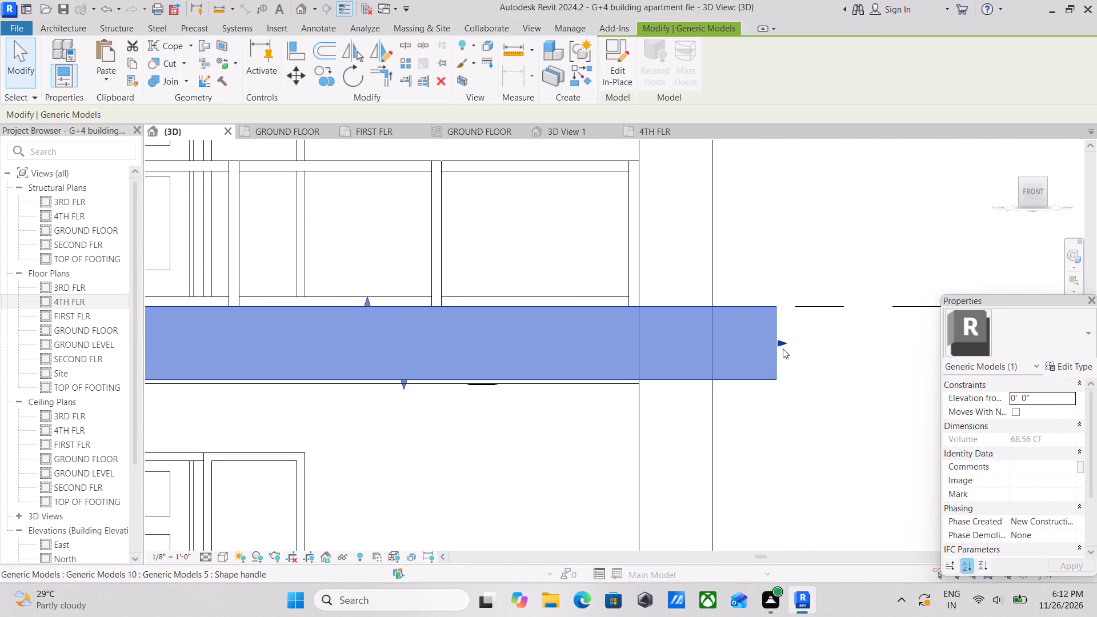
scroll(781, 344, up, 2)
key(Escape)
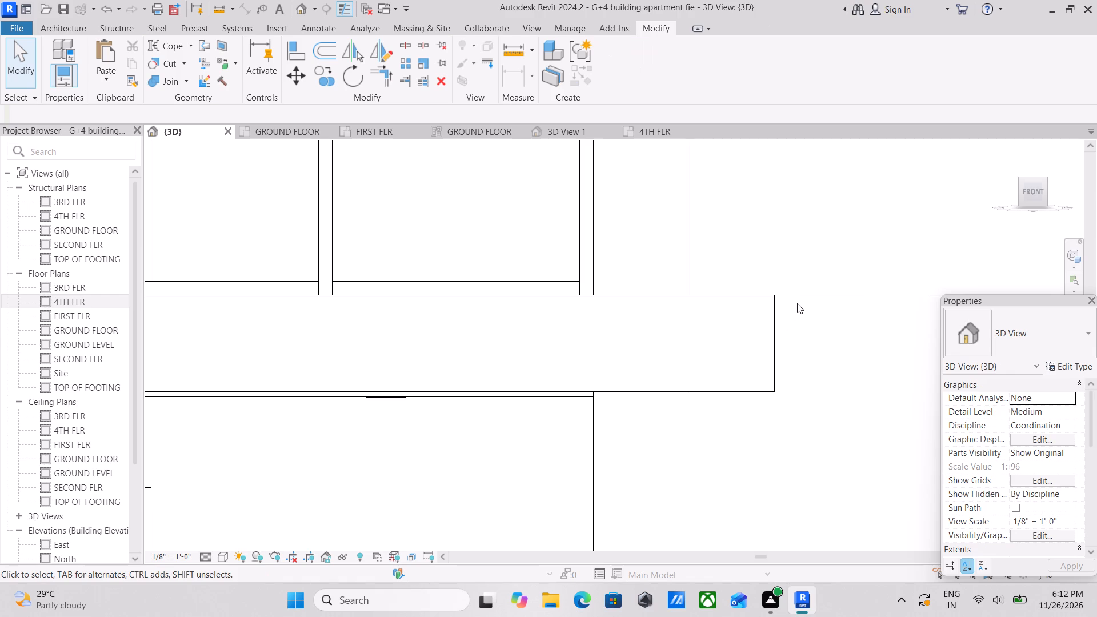
click(777, 320)
scroll(790, 340, up, 2)
drag(771, 342, 752, 342)
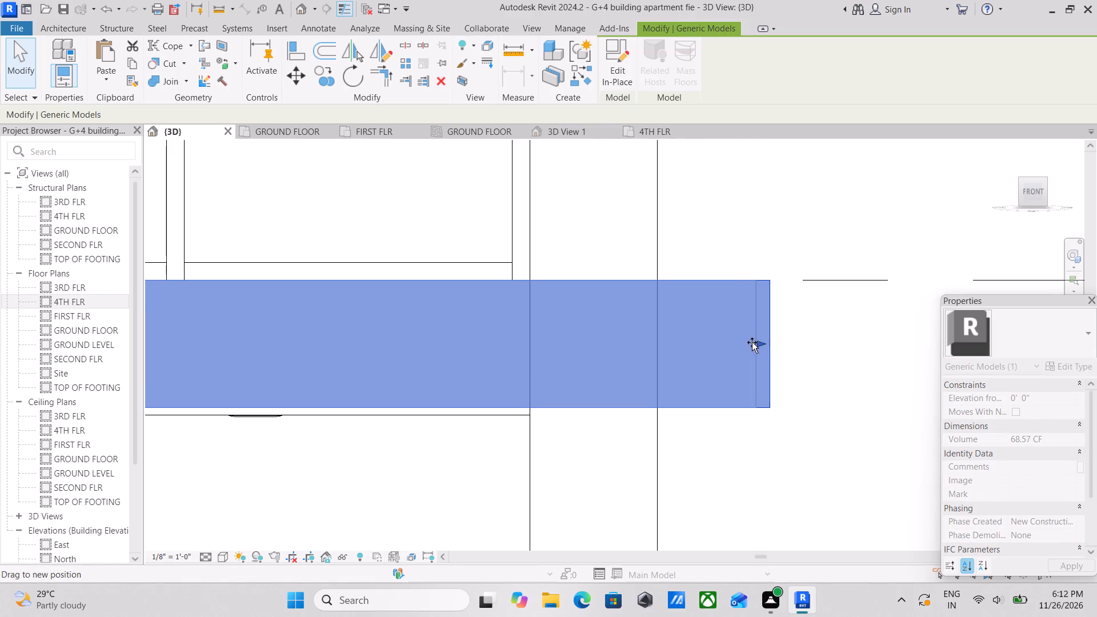
drag(752, 342, 717, 342)
scroll(717, 342, down, 8)
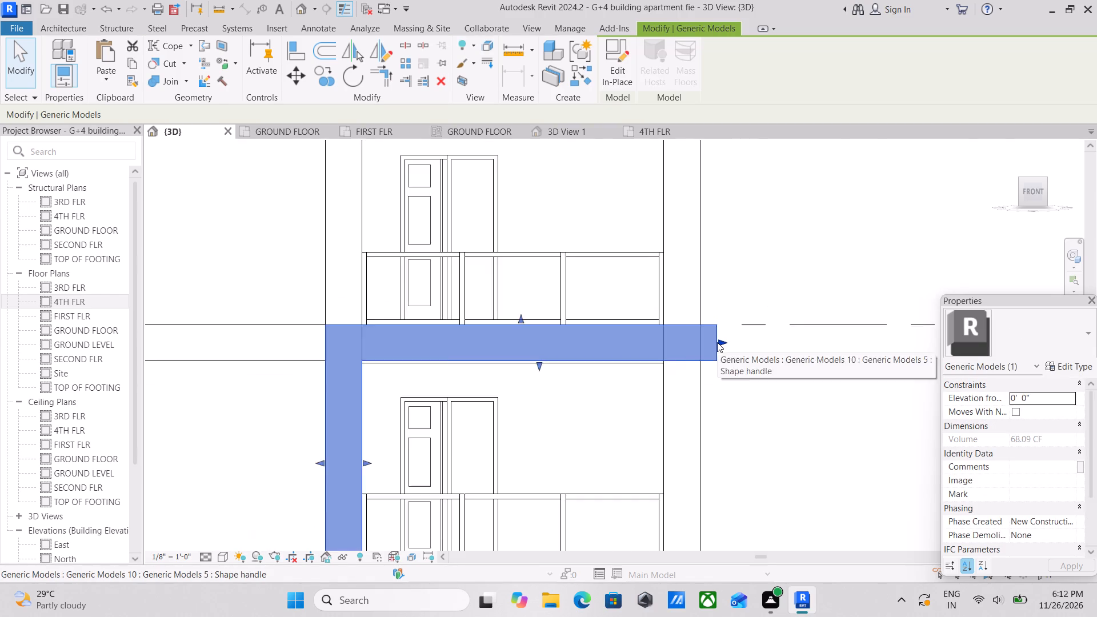
Review the adjusted zigzag frame's arm ends and vertical members against the whole front facade.
scroll(717, 342, down, 4)
middle_drag(717, 342, 798, 304)
scroll(799, 302, up, 1)
middle_drag(764, 405, 767, 304)
scroll(776, 342, down, 3)
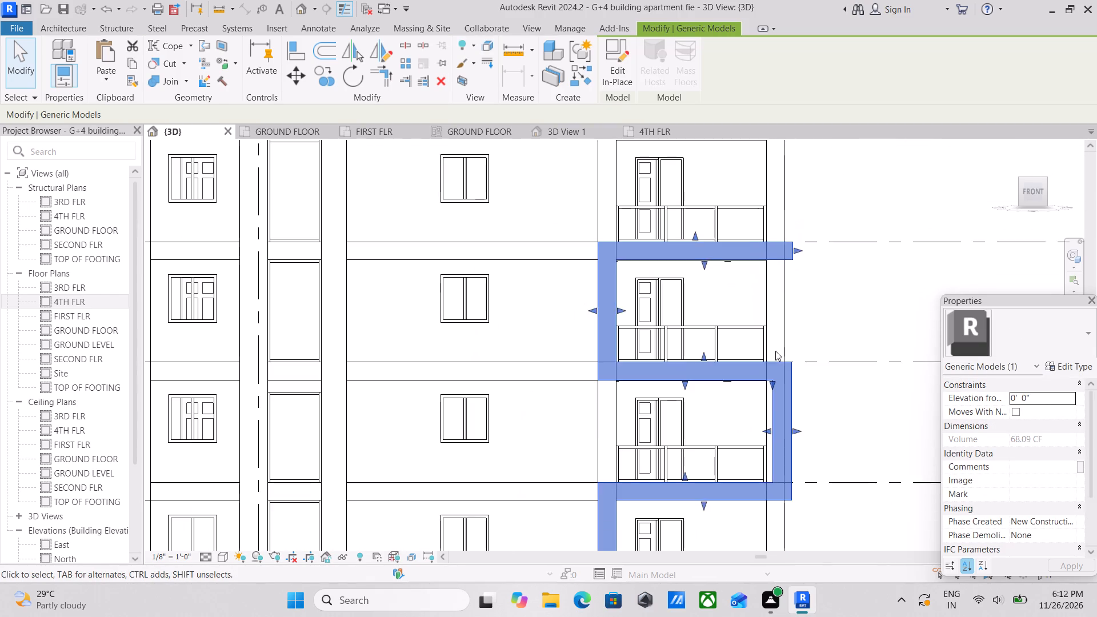
key(Escape)
scroll(776, 359, down, 2)
middle_drag(778, 362, 811, 297)
middle_drag(815, 396, 894, 398)
scroll(762, 381, down, 1)
middle_drag(762, 381, 795, 407)
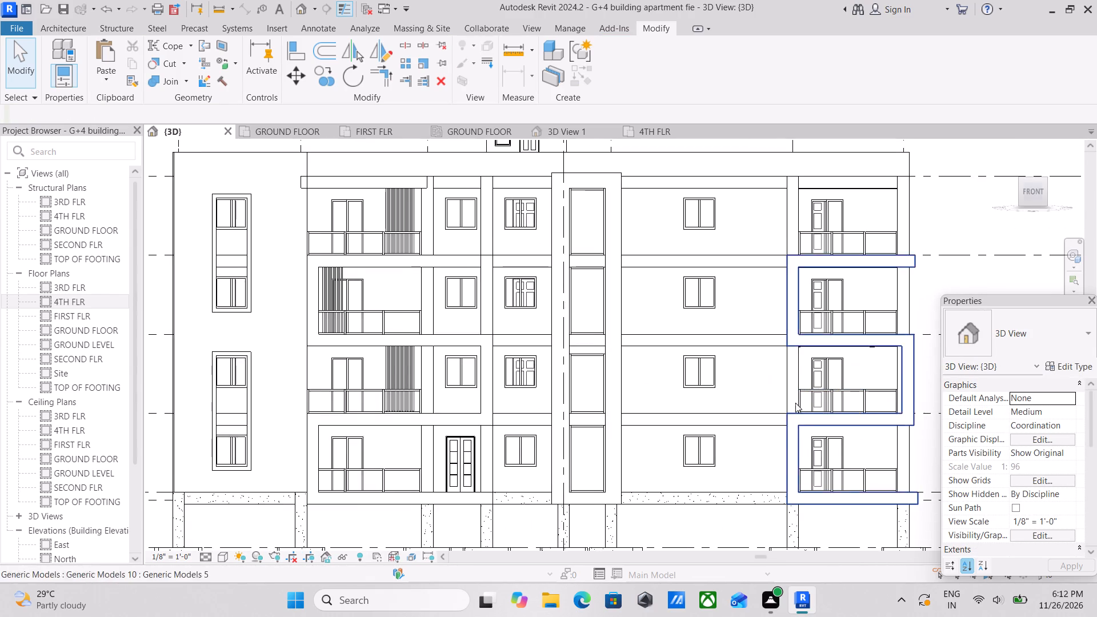
middle_drag(795, 403, 825, 446)
scroll(825, 444, down, 2)
middle_drag(825, 444, 834, 461)
Copy the horizontal frame bar at 4TH FLR from the R–S bay to the W–X bay, above the top balcony near grid X/HH.
click(550, 299)
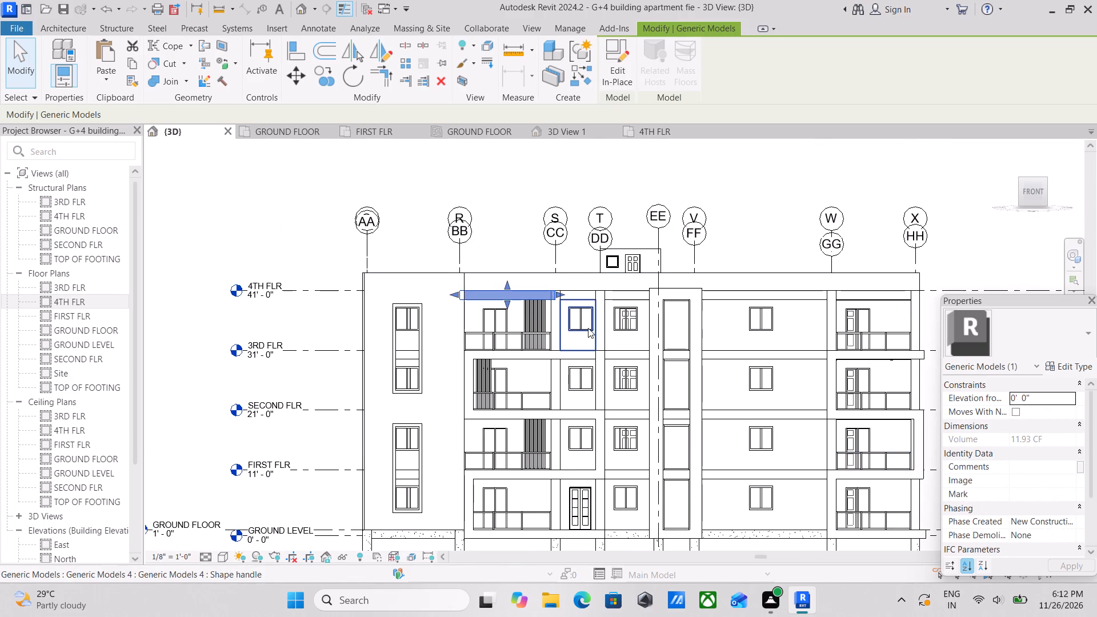
middle_drag(590, 328, 641, 382)
scroll(641, 382, up, 1)
scroll(556, 380, up, 2)
middle_drag(556, 380, 572, 398)
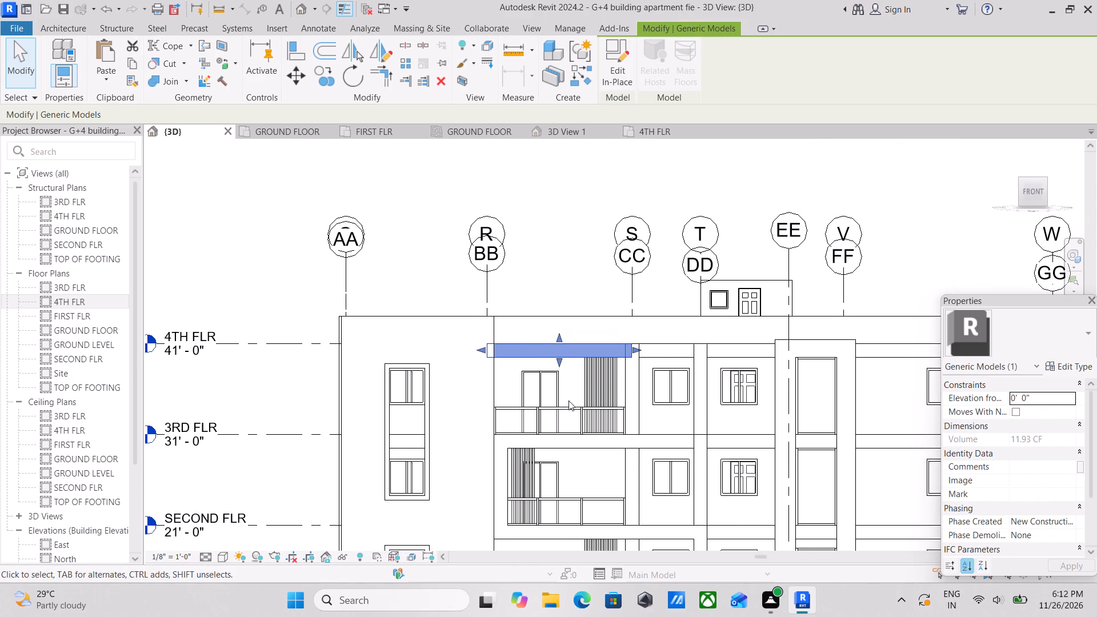
text(CO)
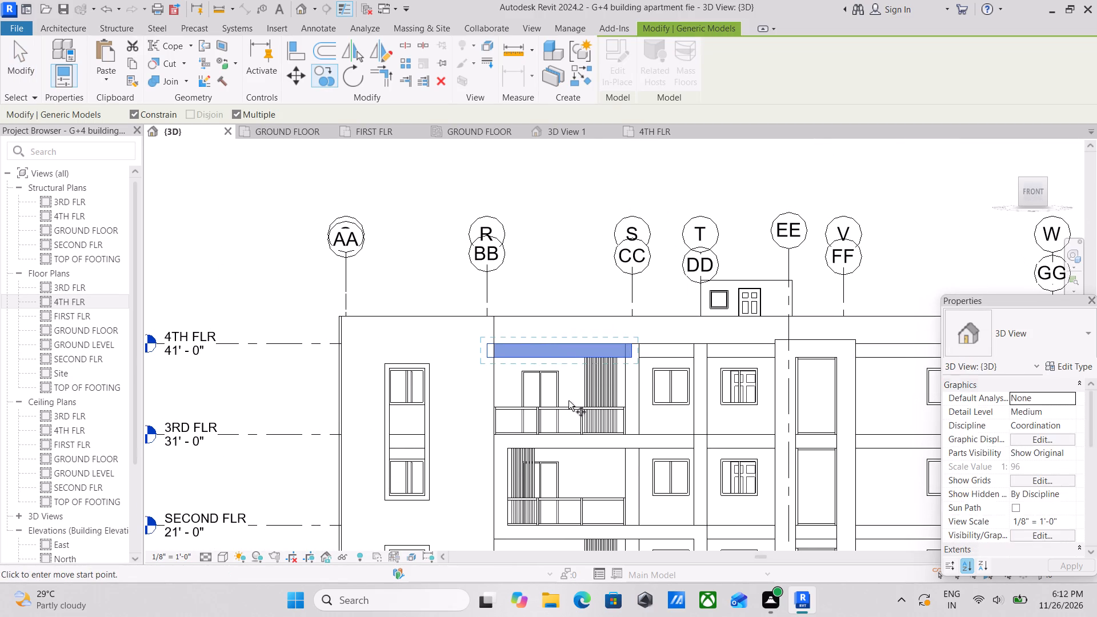
scroll(555, 376, up, 2)
middle_drag(555, 376, 560, 422)
scroll(622, 365, up, 3)
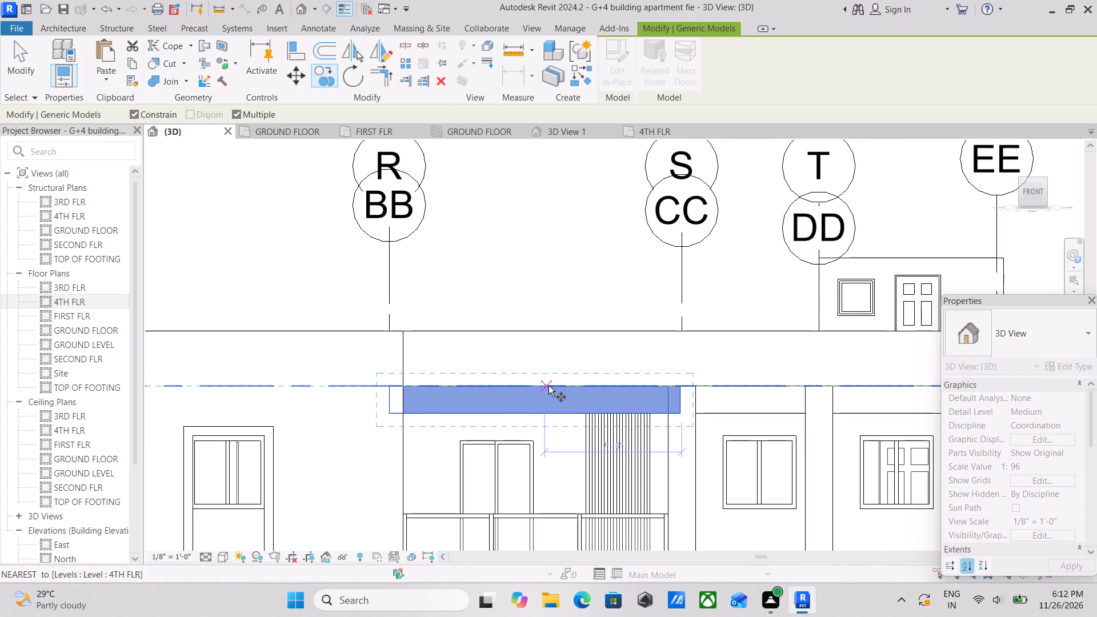
scroll(668, 387, up, 4)
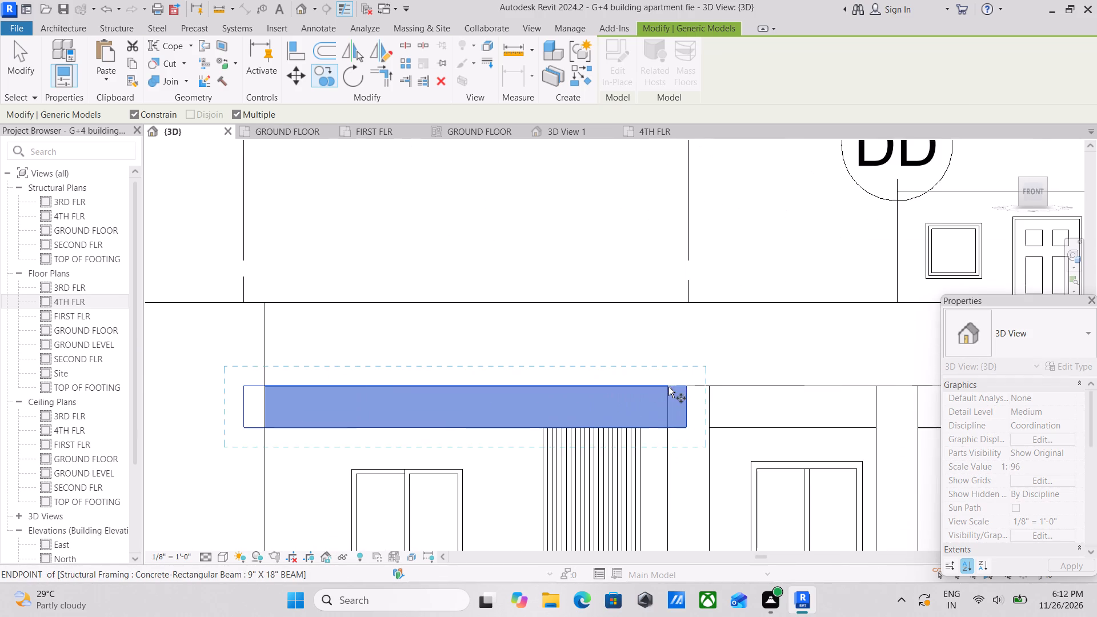
middle_drag(495, 386, 659, 393)
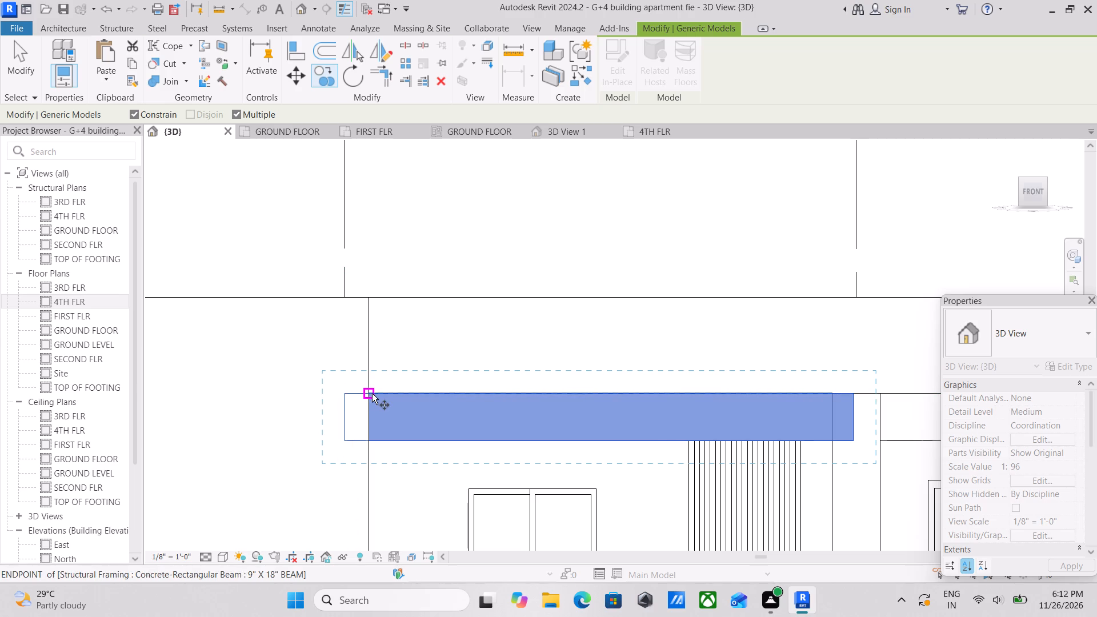
middle_drag(764, 385, 616, 375)
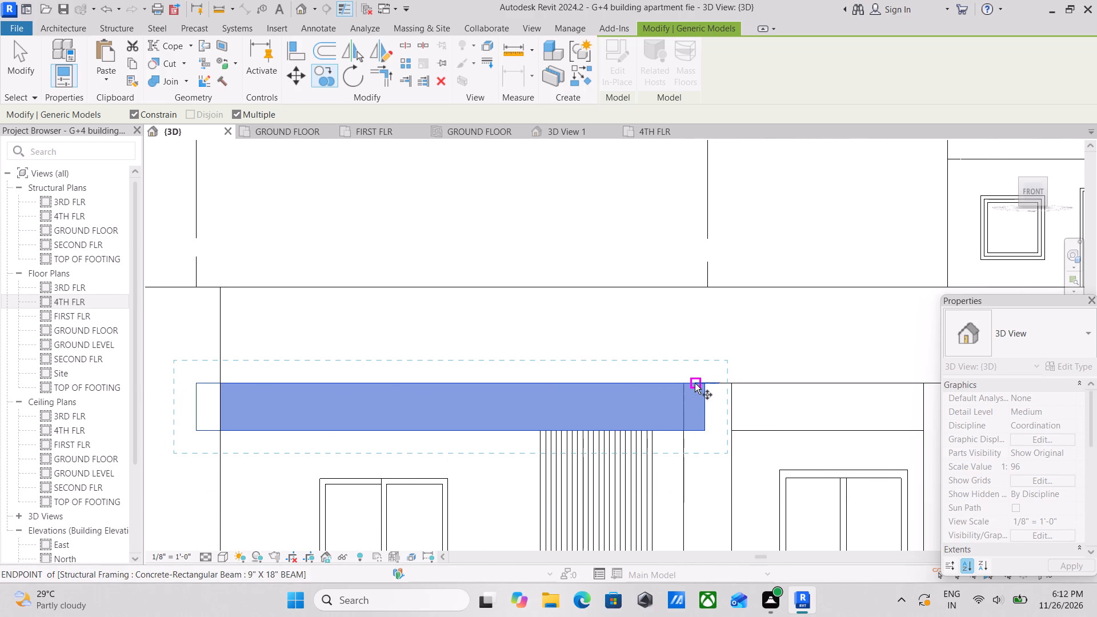
click(704, 383)
middle_drag(756, 384, 594, 370)
middle_drag(736, 377, 507, 380)
middle_drag(715, 389, 455, 390)
middle_drag(634, 390, 279, 391)
middle_drag(635, 384, 354, 388)
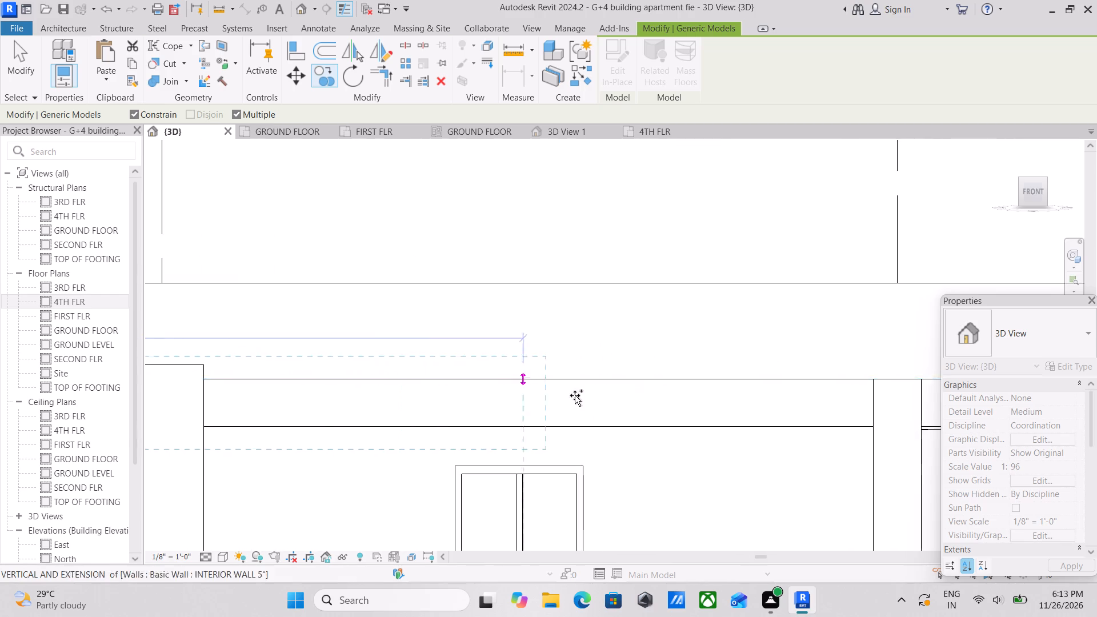
scroll(598, 391, down, 5)
middle_drag(624, 395, 470, 394)
middle_drag(667, 403, 627, 405)
click(766, 391)
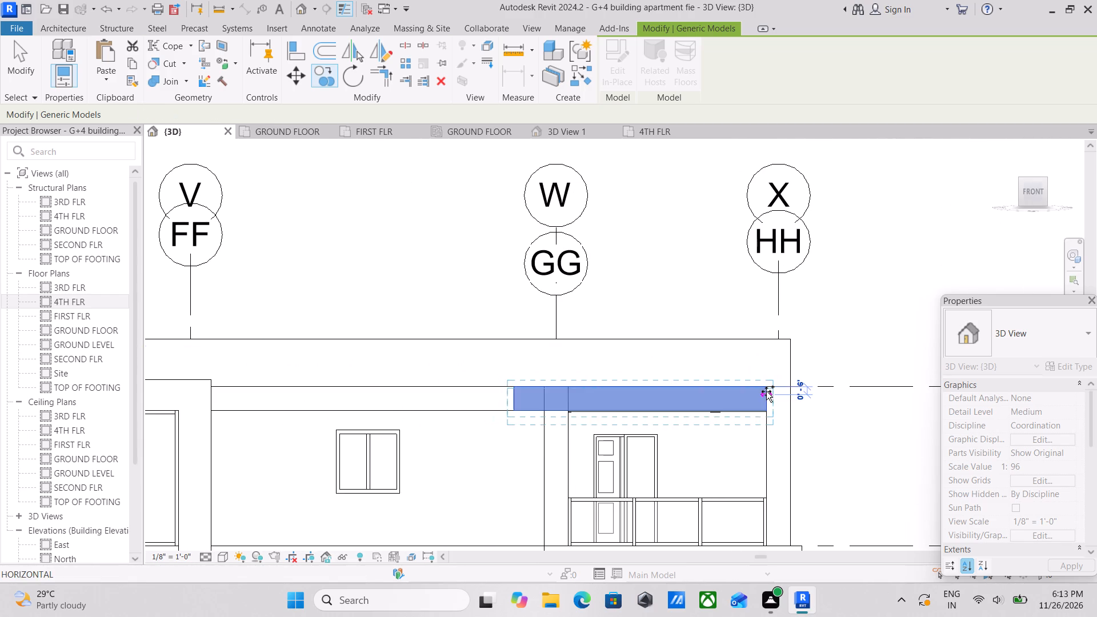
Nudge the copied 4TH FLR bar in the W–X bay toward grid X/HH until its end lines up with the exterior wall's edge.
scroll(766, 391, down, 2)
key(Escape)
scroll(756, 412, up, 3)
key(Escape)
key(Escape)
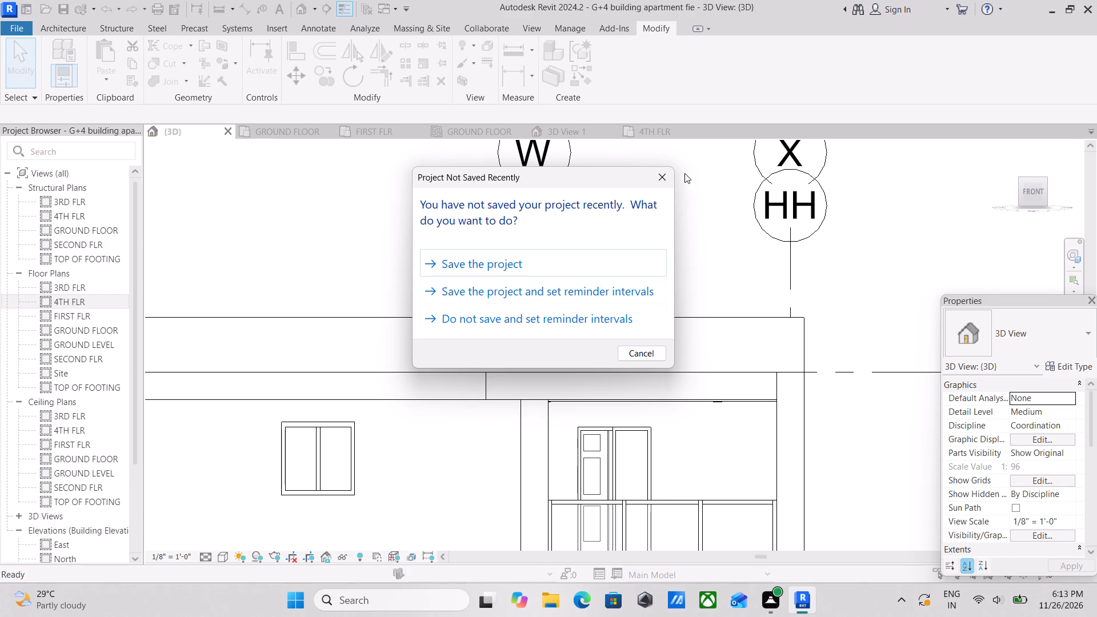
click(658, 178)
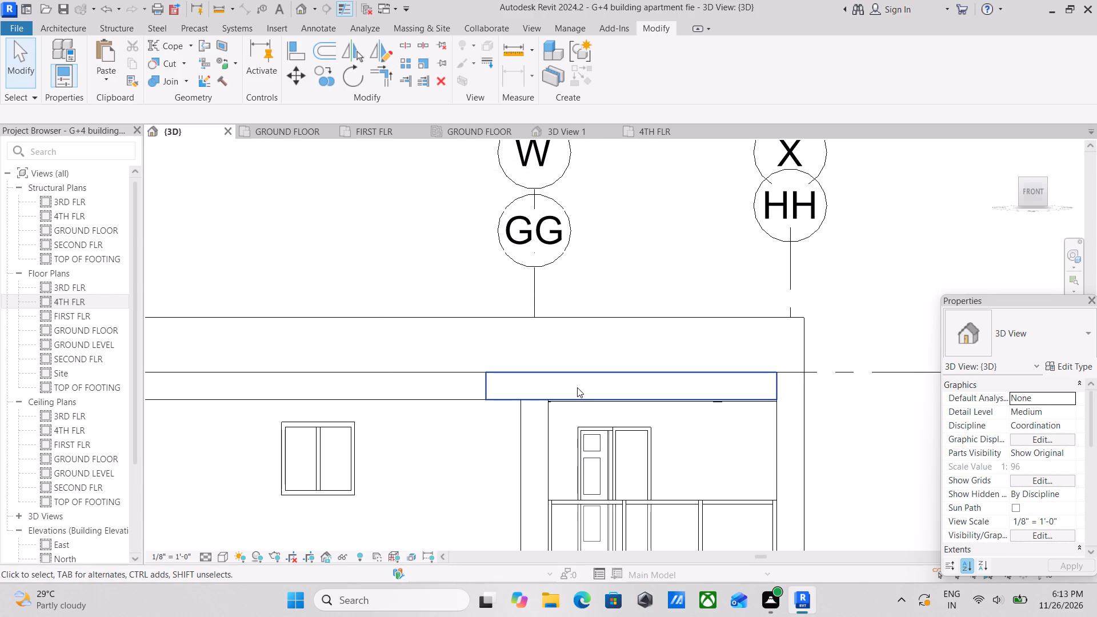
click(594, 398)
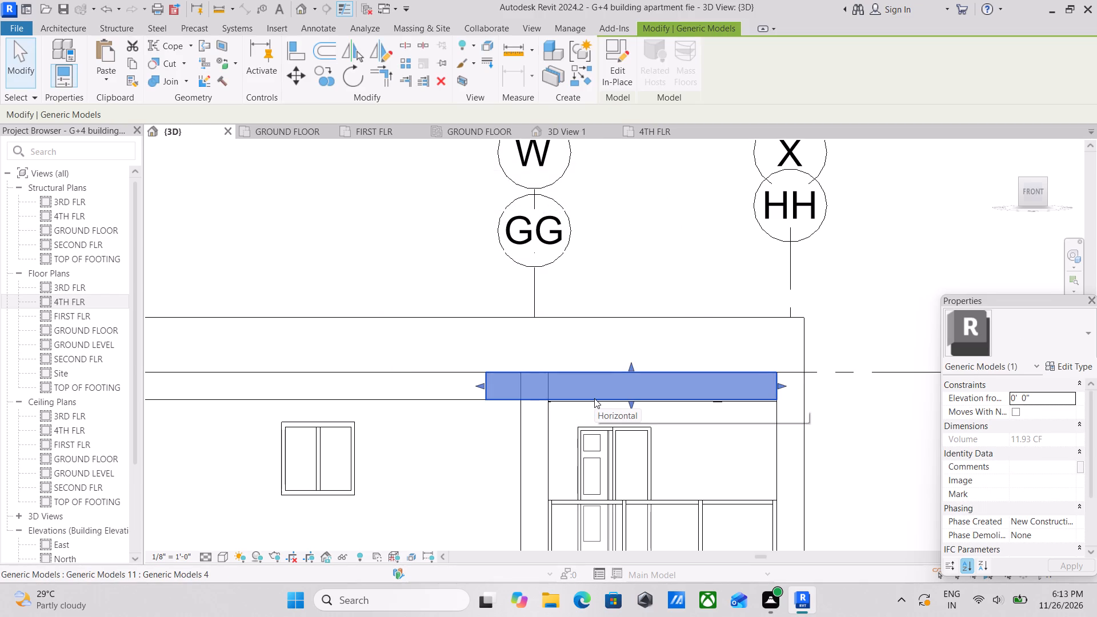
key(Right)
key(Right)
key(Right)
key(Right)
key(Right)
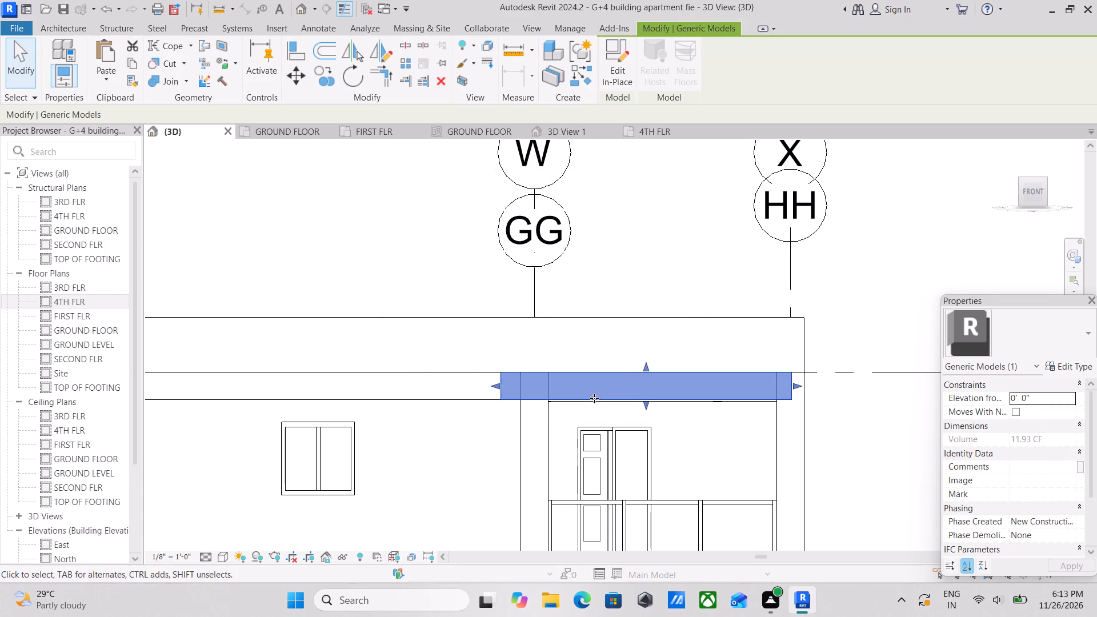
key(Right)
key(Right)
key(Right)
key(Right)
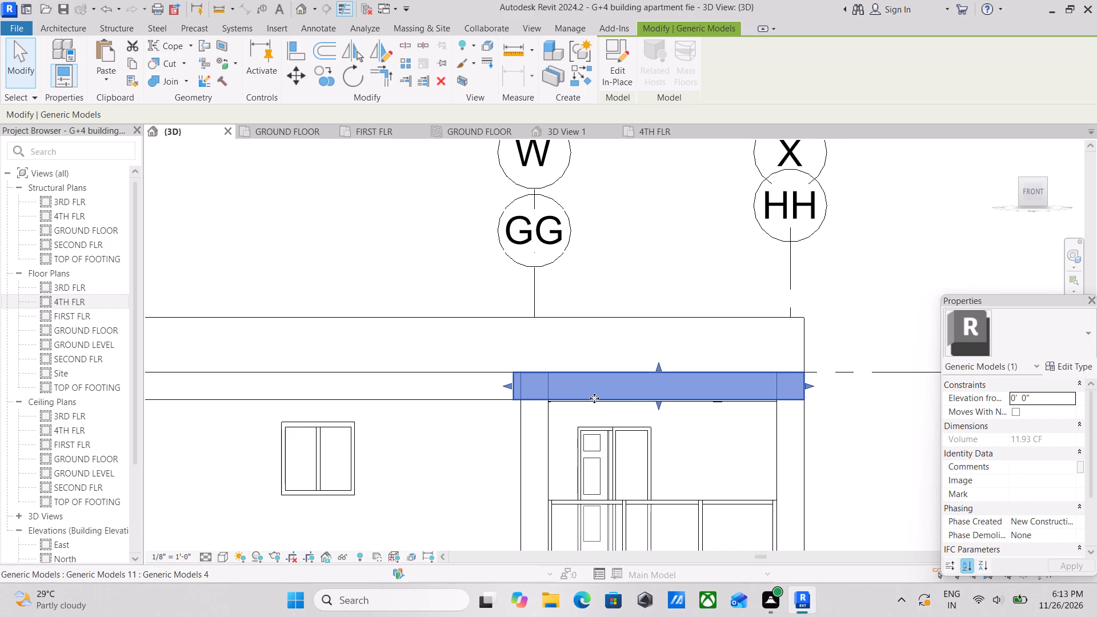
scroll(594, 398, down, 3)
key(Escape)
Examine the shifted 4TH FLR bar above the top balcony against the whole front facade and in an angled 3D view.
scroll(642, 409, up, 2)
middle_drag(646, 419, 664, 386)
scroll(672, 380, up, 1)
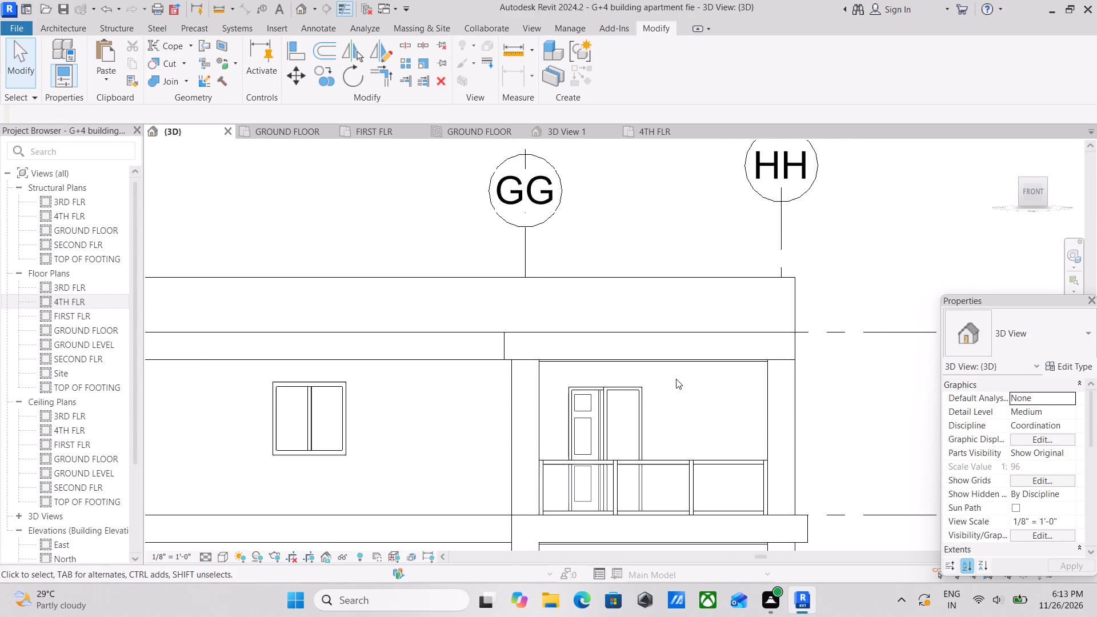
scroll(676, 379, down, 4)
middle_drag(670, 399, 724, 334)
scroll(532, 354, down, 4)
middle_drag(521, 361, 563, 400)
scroll(504, 399, down, 3)
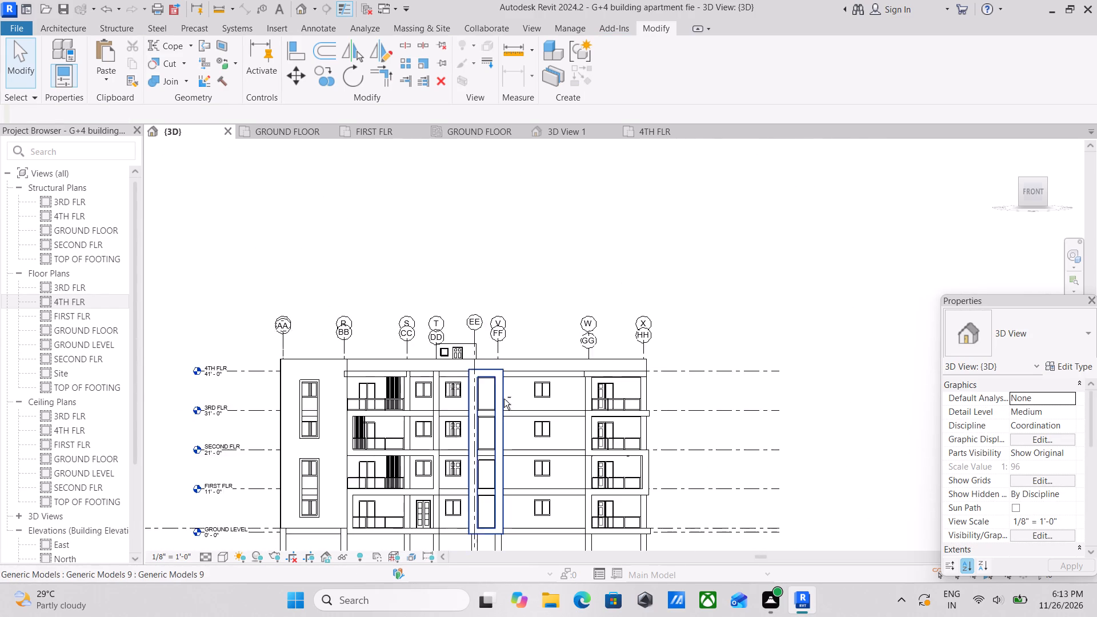
shift+middle_drag(504, 399, 616, 485)
scroll(551, 449, up, 9)
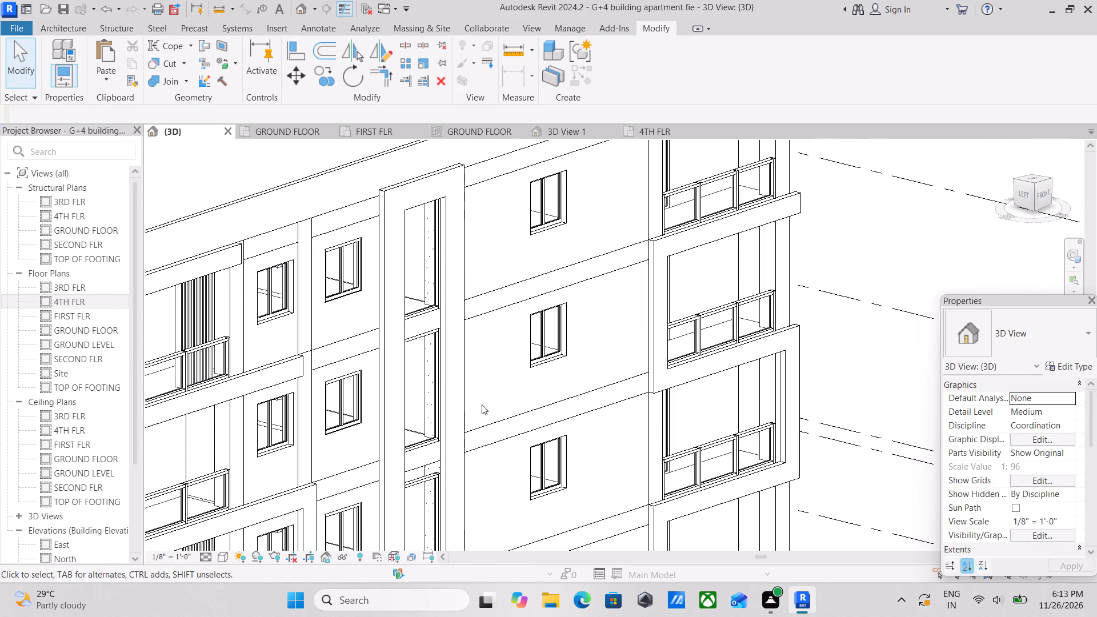
scroll(491, 391, up, 1)
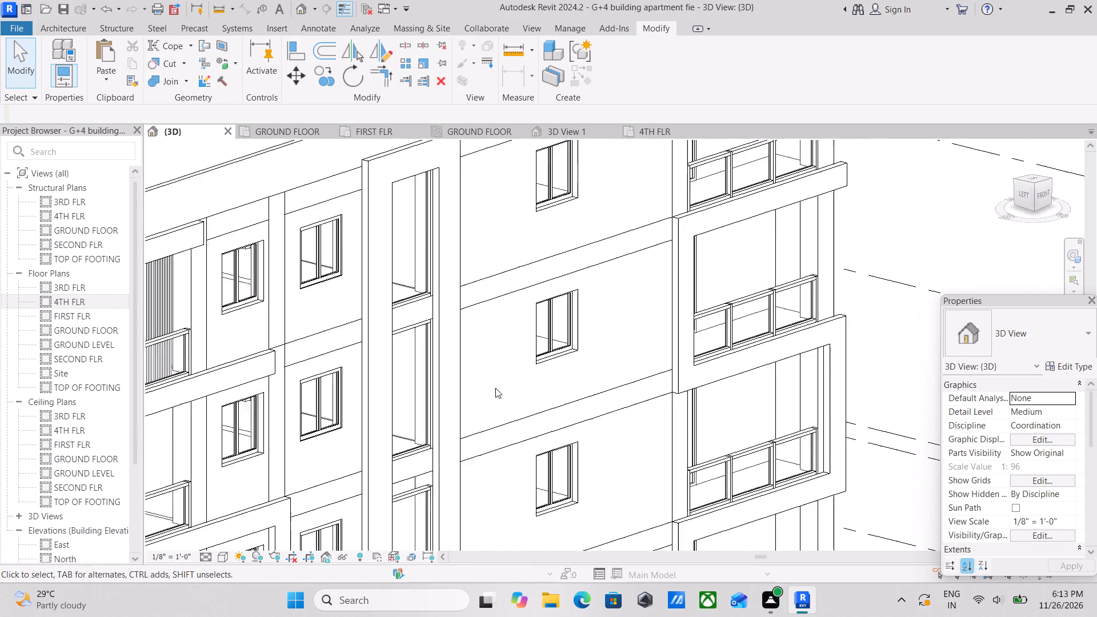
scroll(495, 388, up, 1)
middle_drag(505, 376, 458, 517)
middle_drag(616, 380, 581, 477)
scroll(589, 464, up, 1)
middle_drag(648, 378, 630, 378)
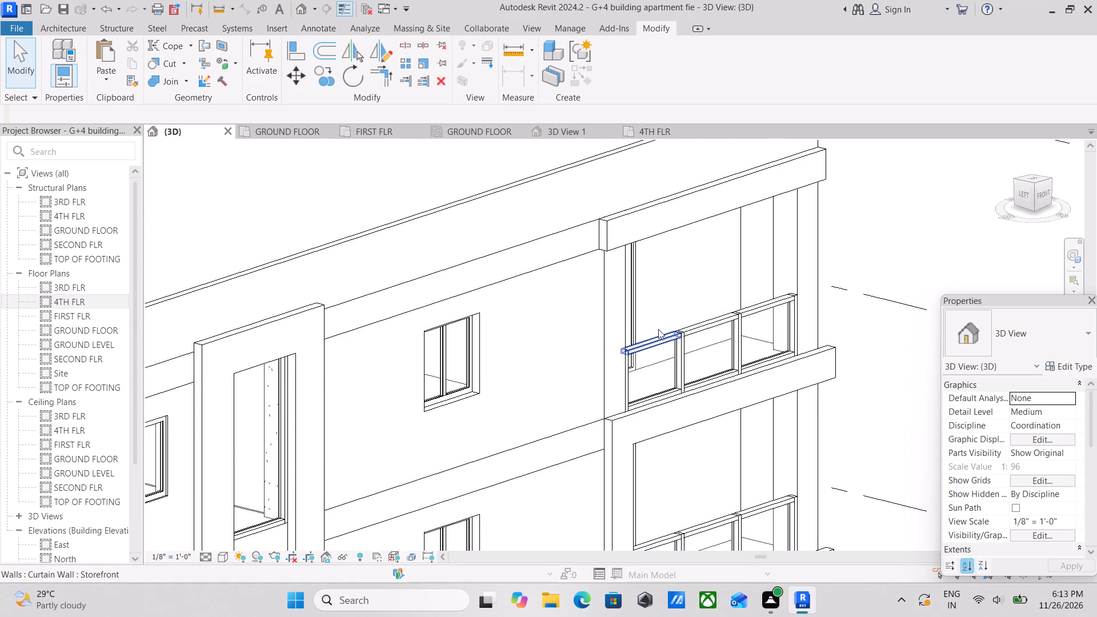
scroll(663, 324, up, 1)
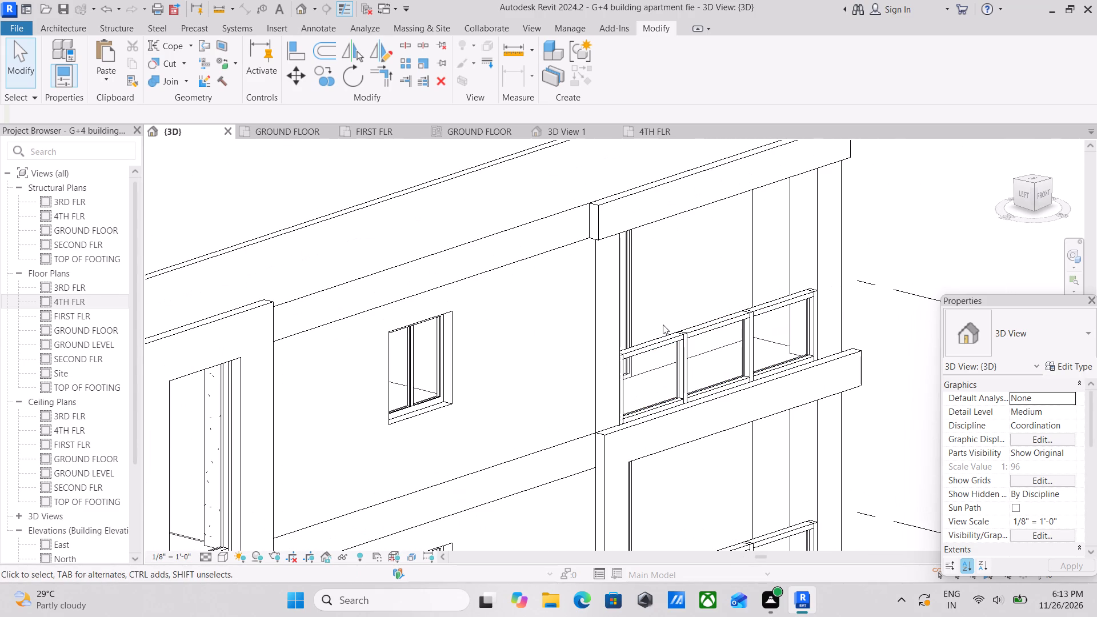
Copy the vertical slat screen from the R–S bay's top balcony about 60'-0" along the facade to the W–X bay's top balcony.
middle_drag(521, 344, 836, 227)
scroll(533, 287, down, 2)
middle_drag(533, 287, 731, 226)
click(433, 319)
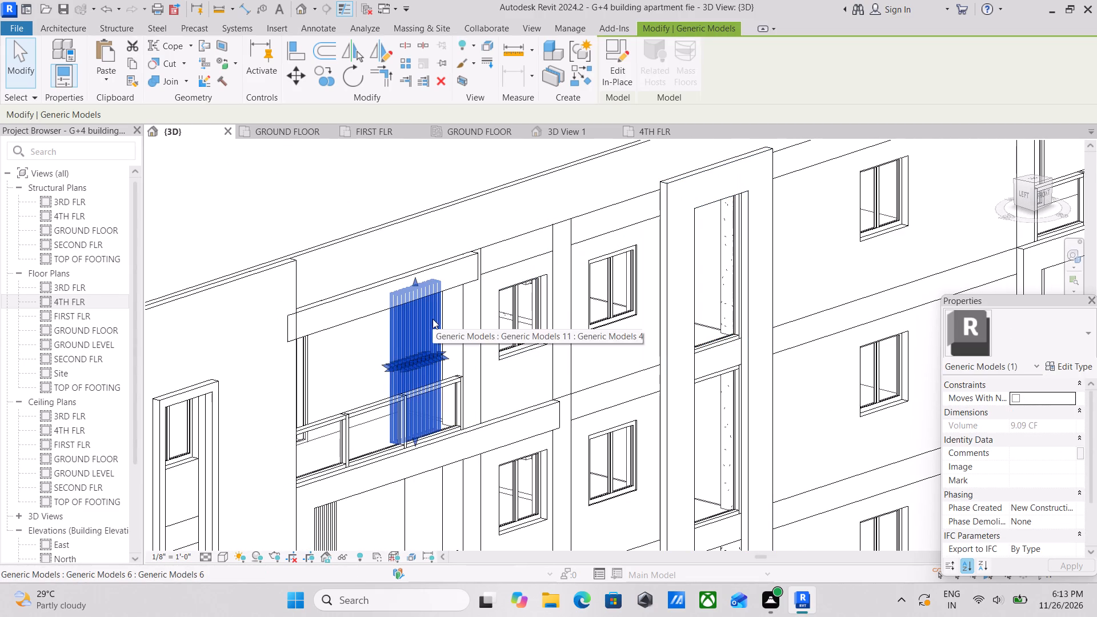
middle_drag(433, 319, 482, 313)
scroll(482, 313, down, 3)
middle_drag(485, 316, 508, 362)
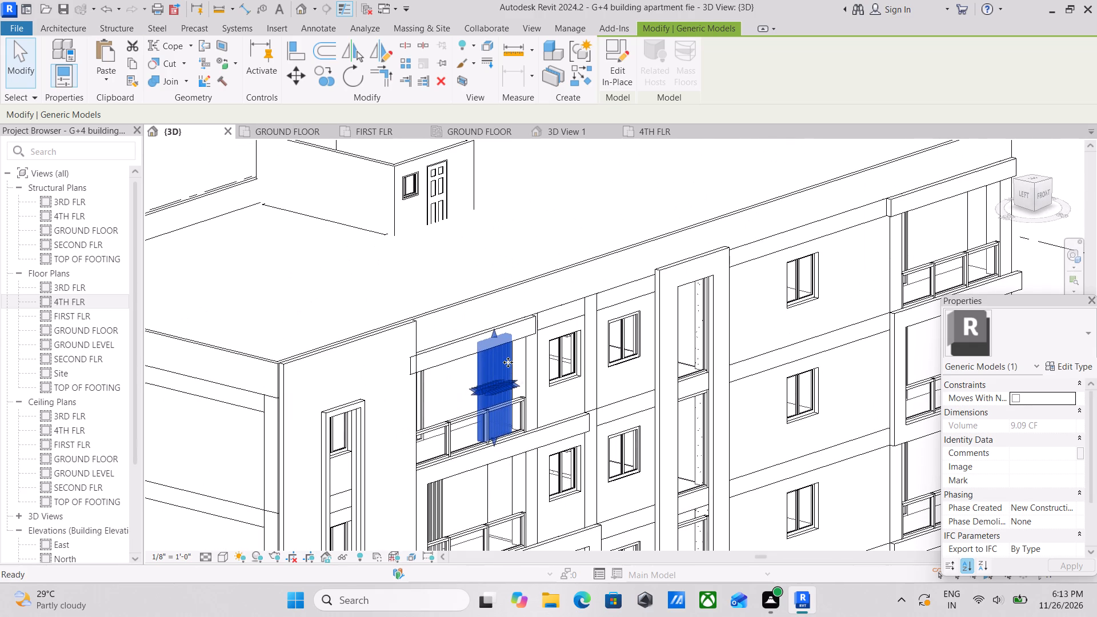
text(CO)
scroll(489, 352, up, 1)
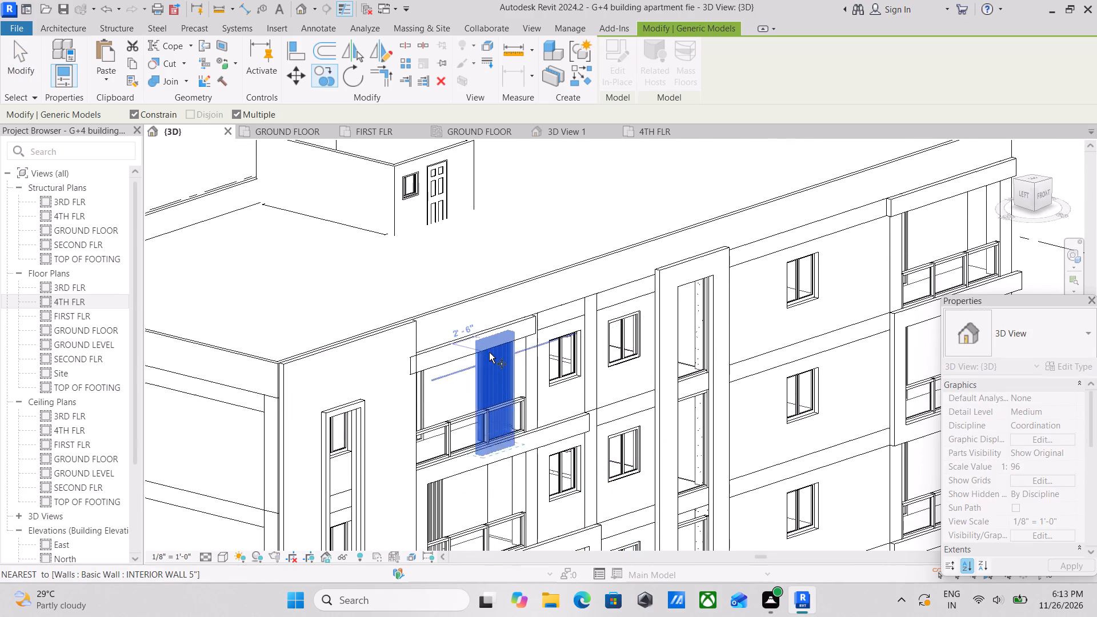
scroll(489, 352, up, 2)
click(480, 337)
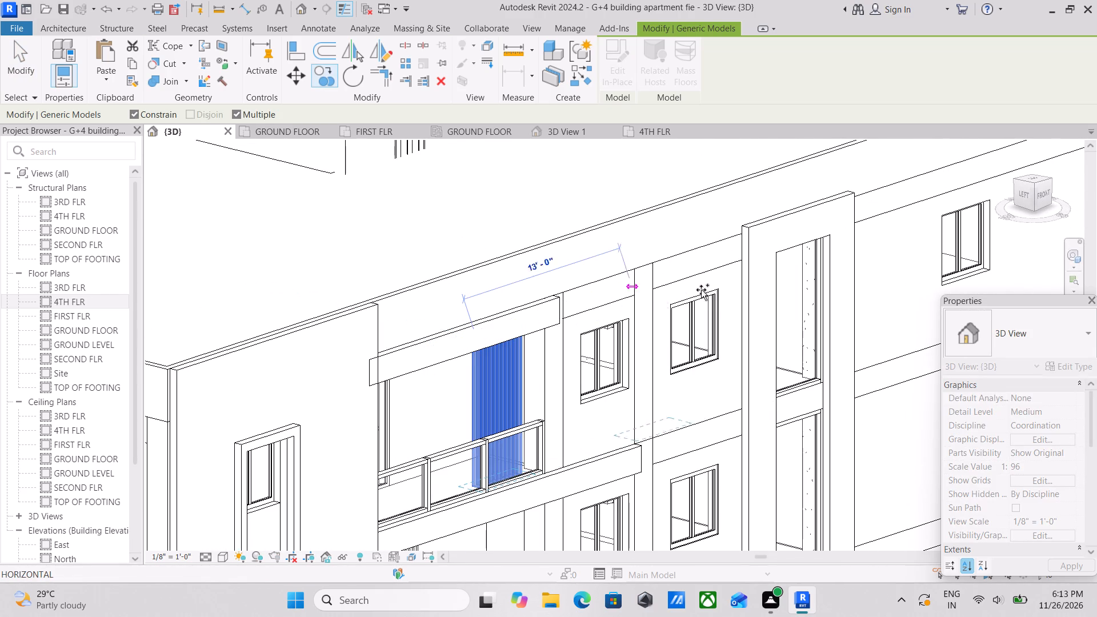
middle_drag(714, 285, 483, 368)
middle_drag(698, 335, 470, 435)
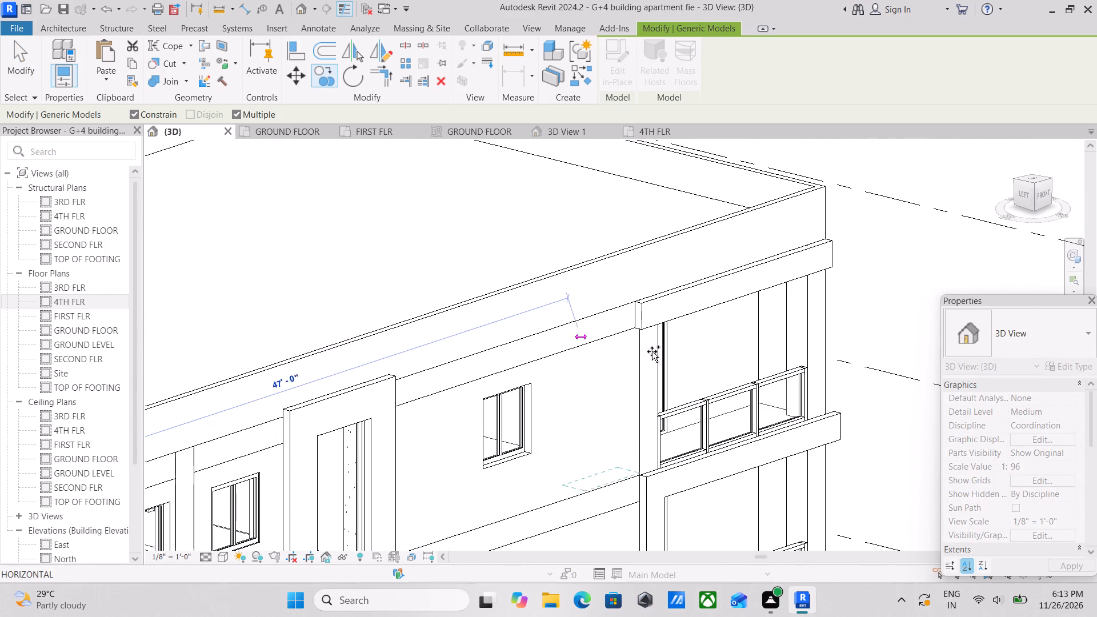
click(756, 290)
scroll(756, 290, down, 4)
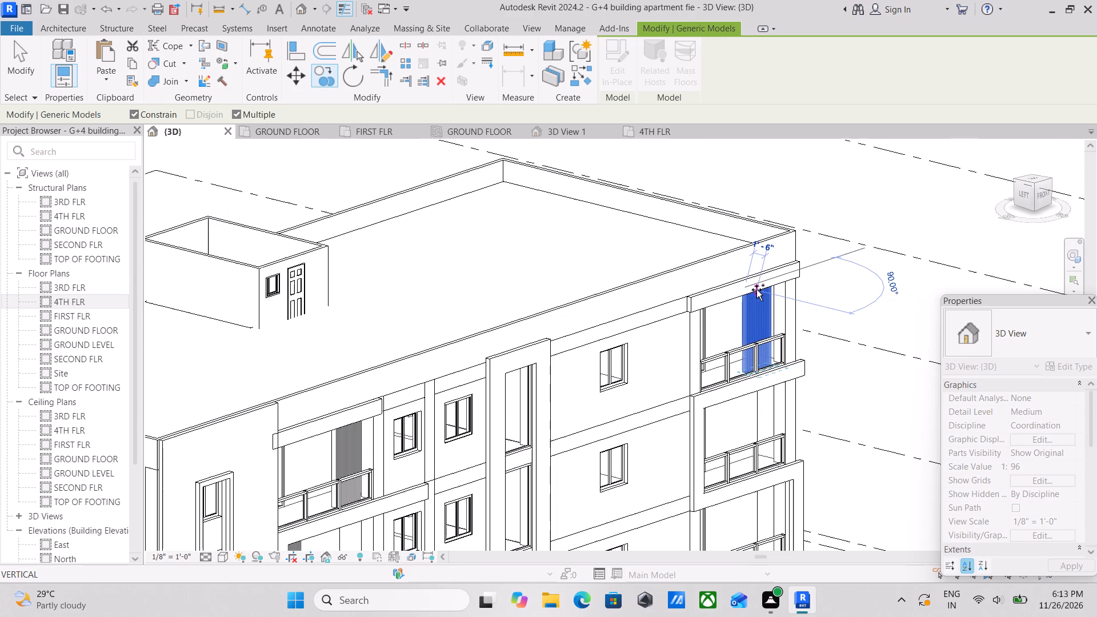
middle_drag(756, 290, 751, 287)
key(Escape)
scroll(739, 336, down, 1)
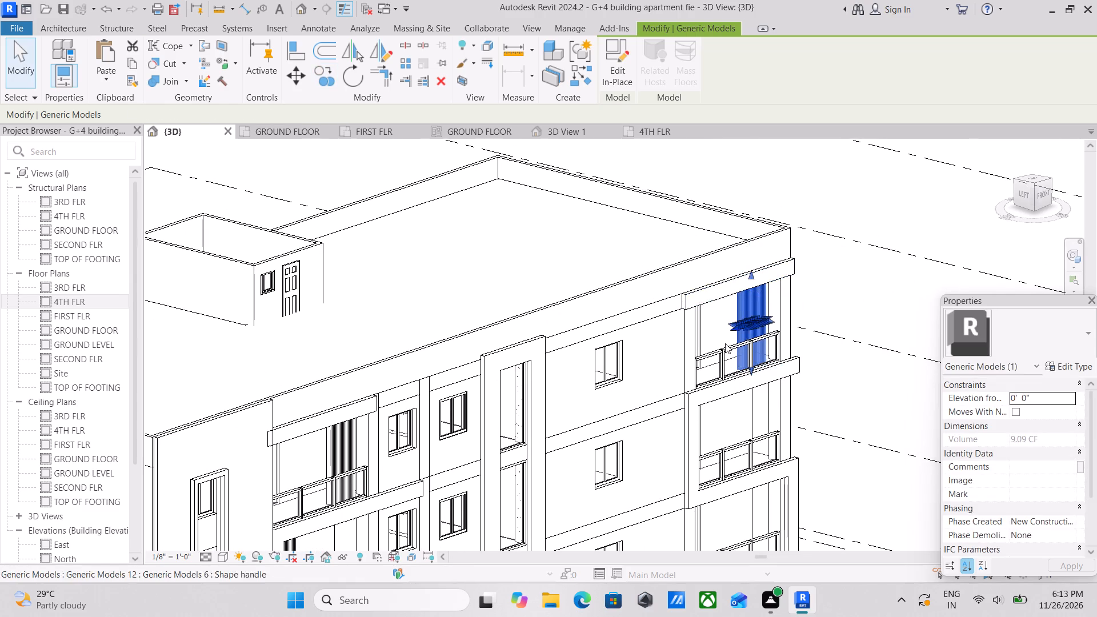
scroll(725, 343, down, 2)
key(Escape)
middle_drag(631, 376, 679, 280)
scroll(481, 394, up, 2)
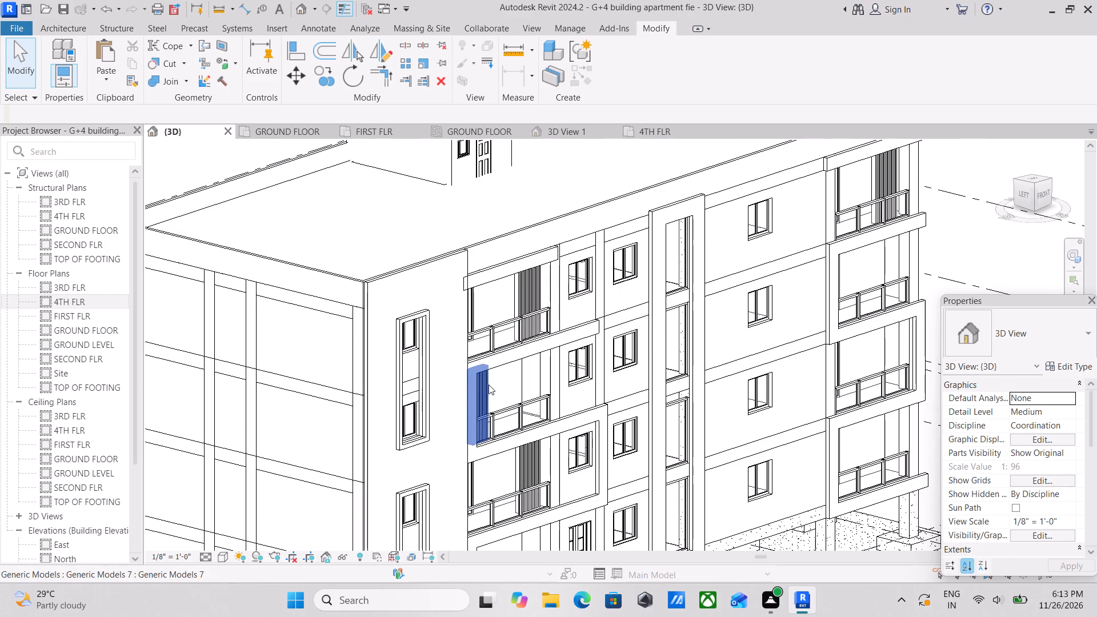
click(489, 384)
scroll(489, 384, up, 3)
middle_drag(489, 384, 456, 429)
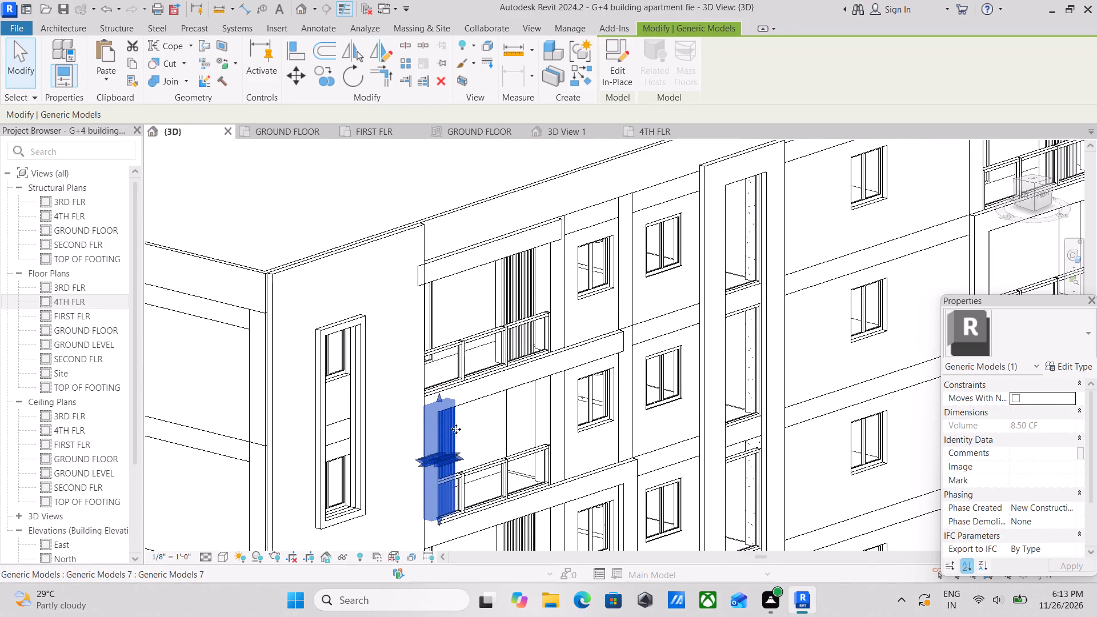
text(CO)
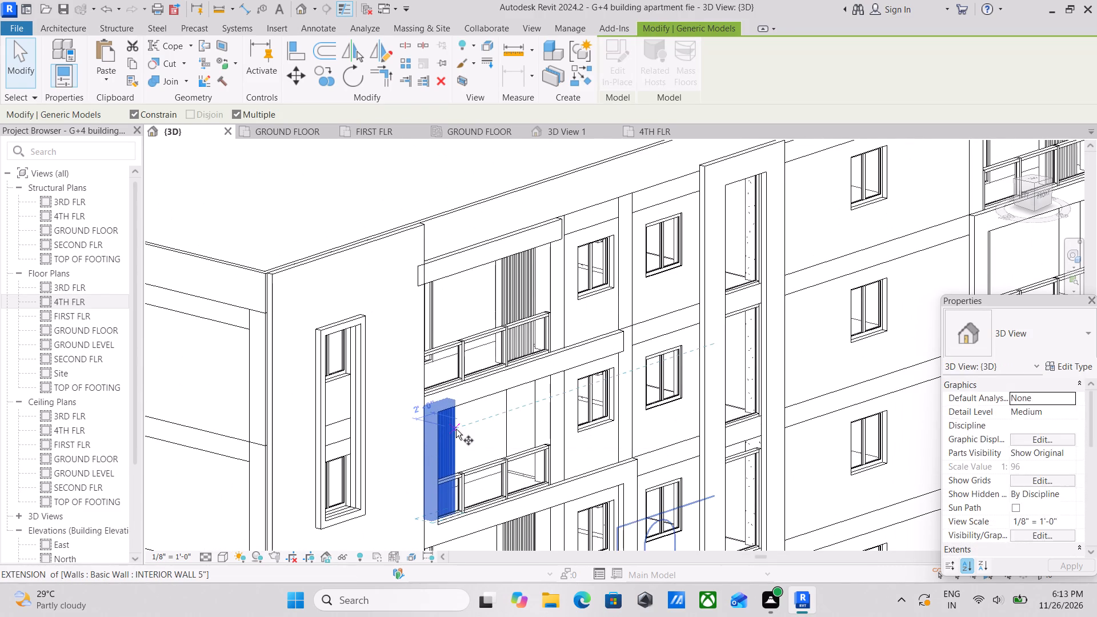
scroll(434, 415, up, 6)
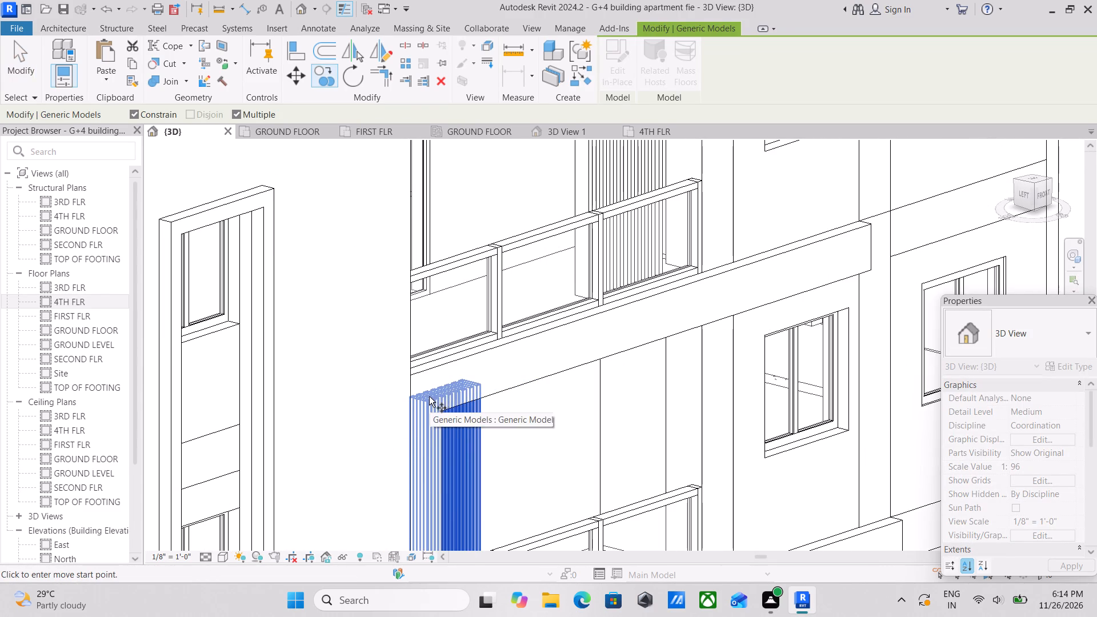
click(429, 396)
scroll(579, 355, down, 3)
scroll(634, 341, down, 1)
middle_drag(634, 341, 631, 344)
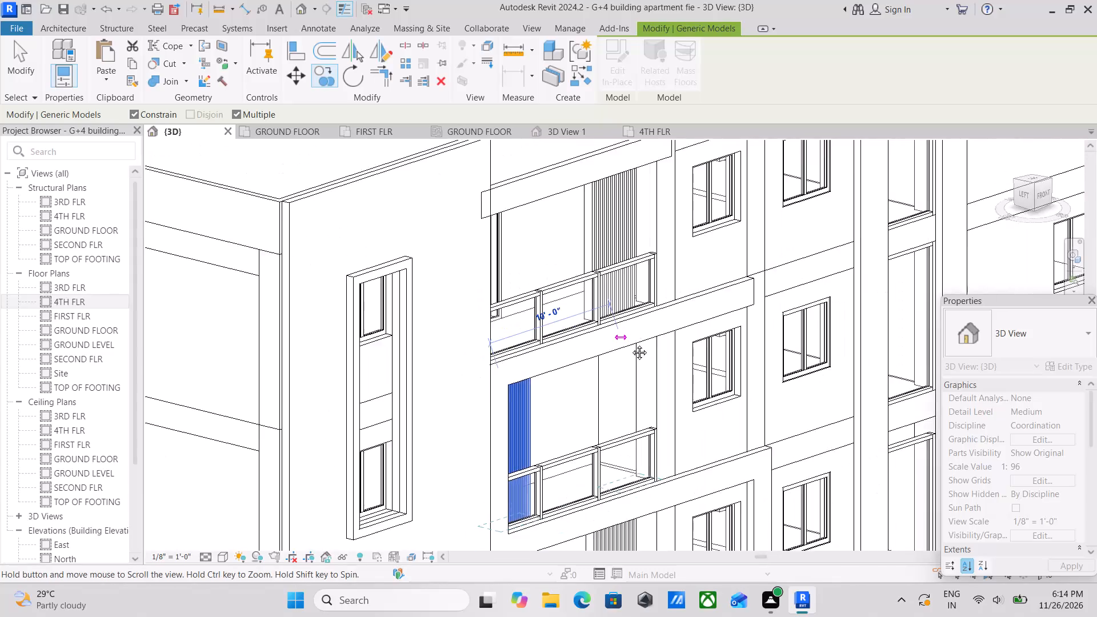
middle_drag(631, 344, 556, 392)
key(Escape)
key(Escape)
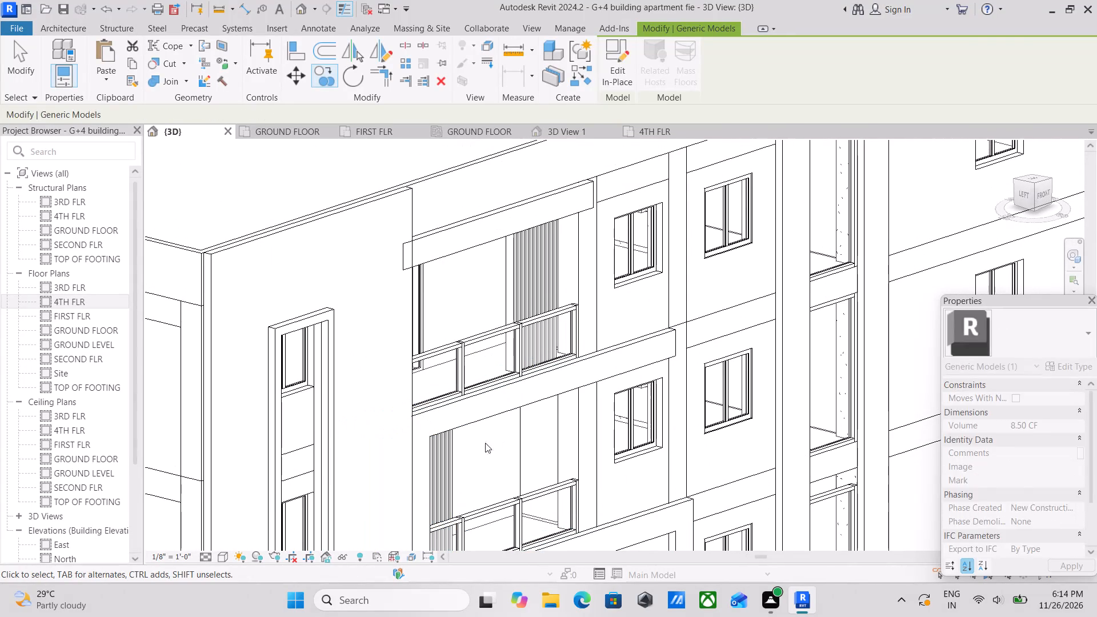
Copy the vertical slat screen from the R–S bay's SECOND FLR balcony to the W–X bay's same-level balcony, beside grid W/GG.
click(457, 452)
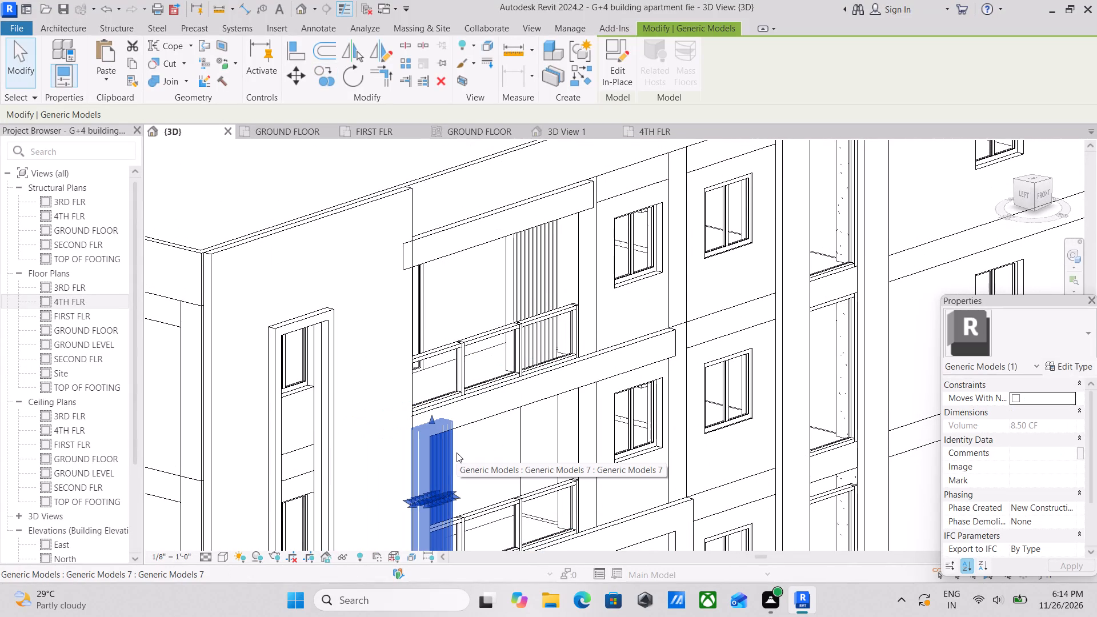
text(CO)
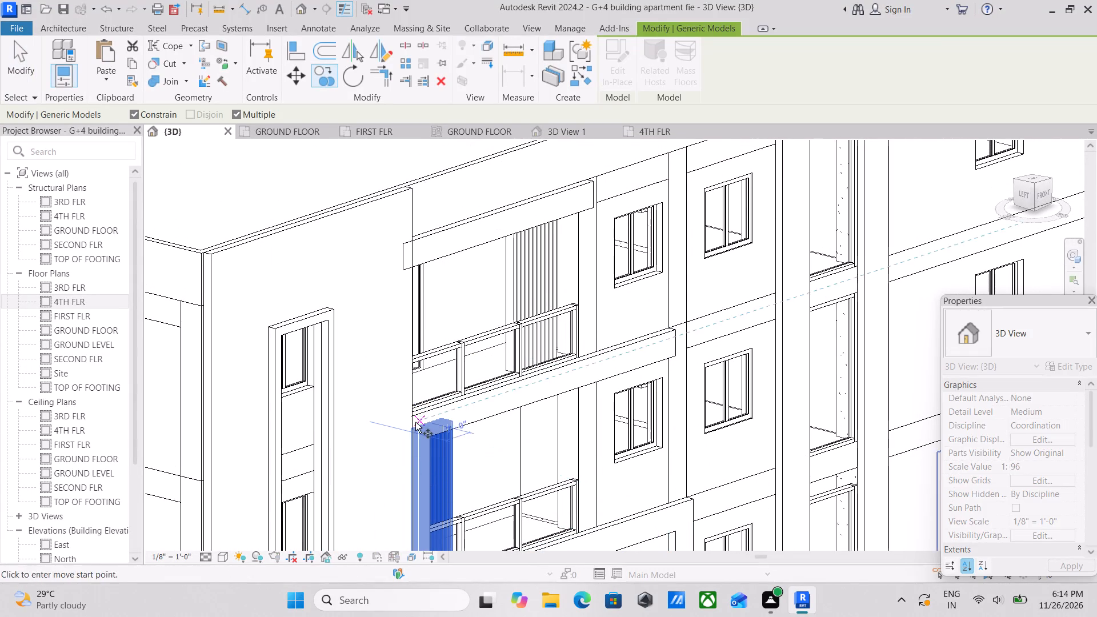
scroll(413, 423, up, 2)
scroll(445, 433, down, 3)
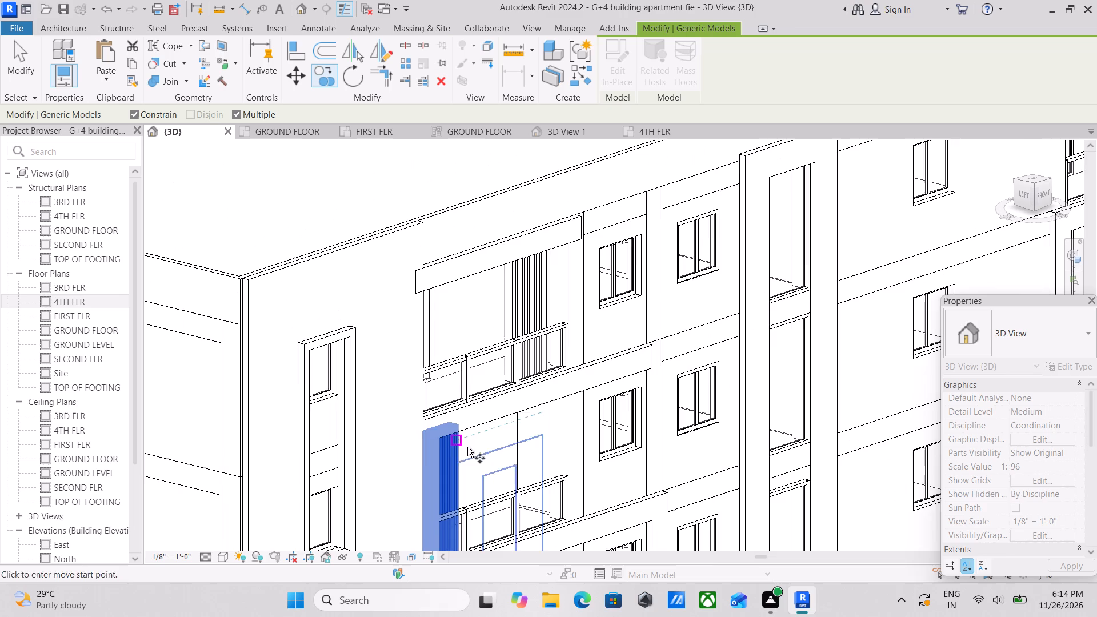
scroll(471, 452, down, 3)
scroll(508, 500, down, 2)
shift+middle_drag(509, 502, 399, 522)
scroll(477, 432, up, 10)
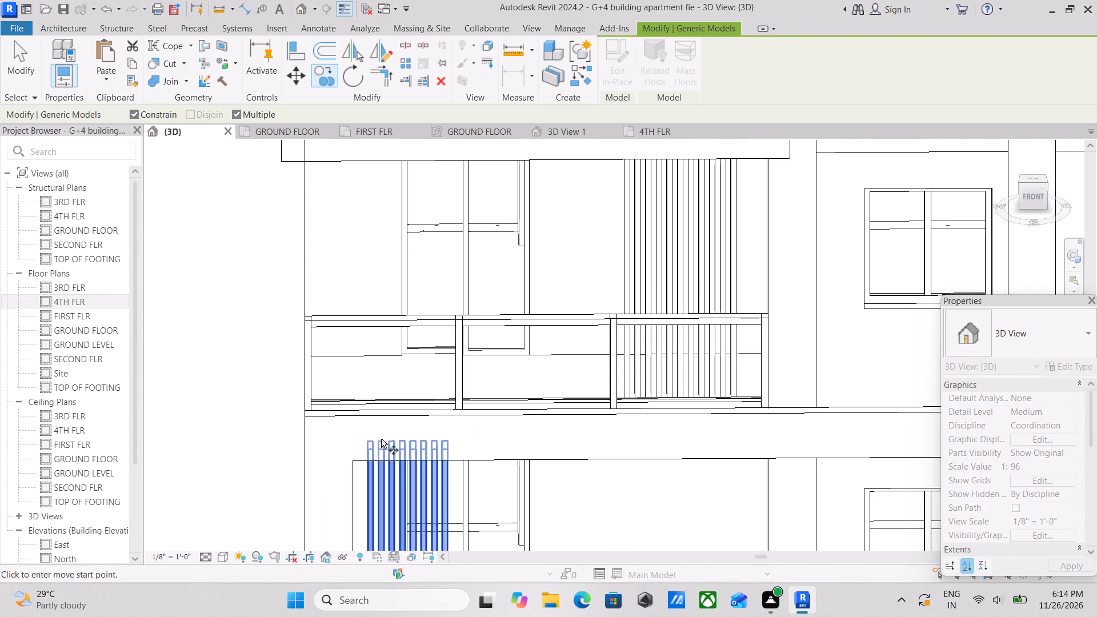
click(366, 439)
scroll(546, 450, down, 3)
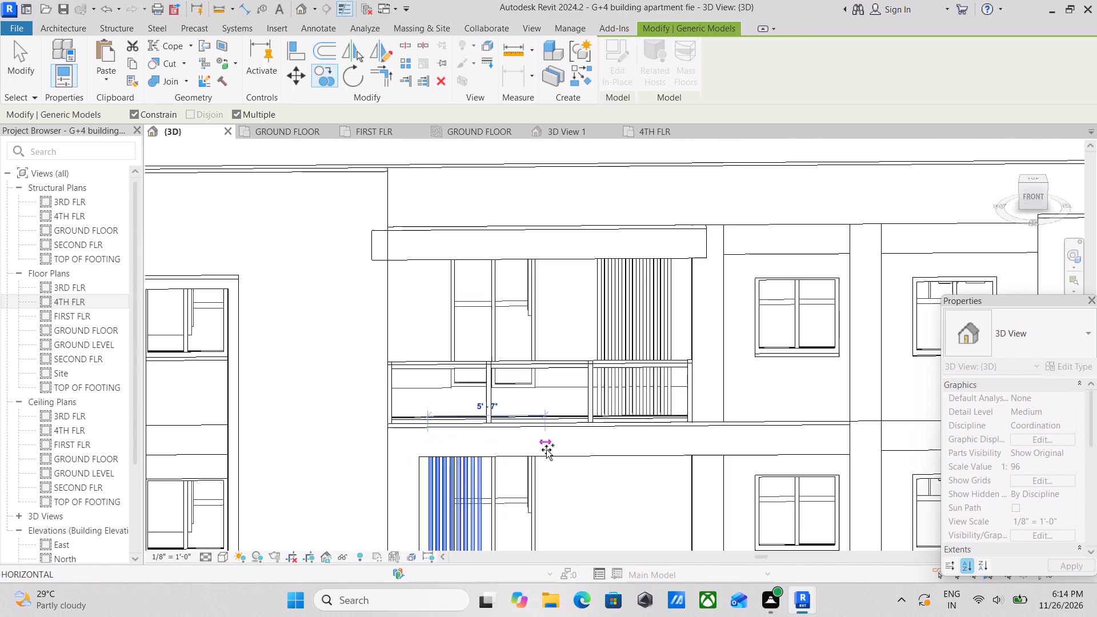
scroll(546, 450, down, 3)
shift+middle_drag(546, 450, 666, 519)
shift+scroll(546, 450, down, 1)
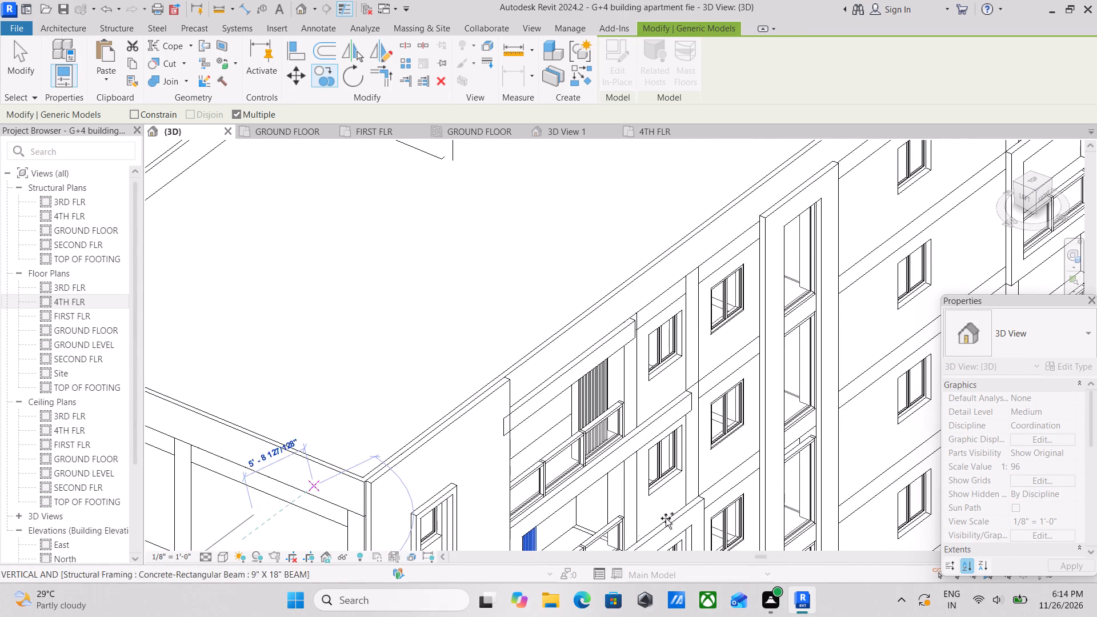
scroll(739, 384, up, 2)
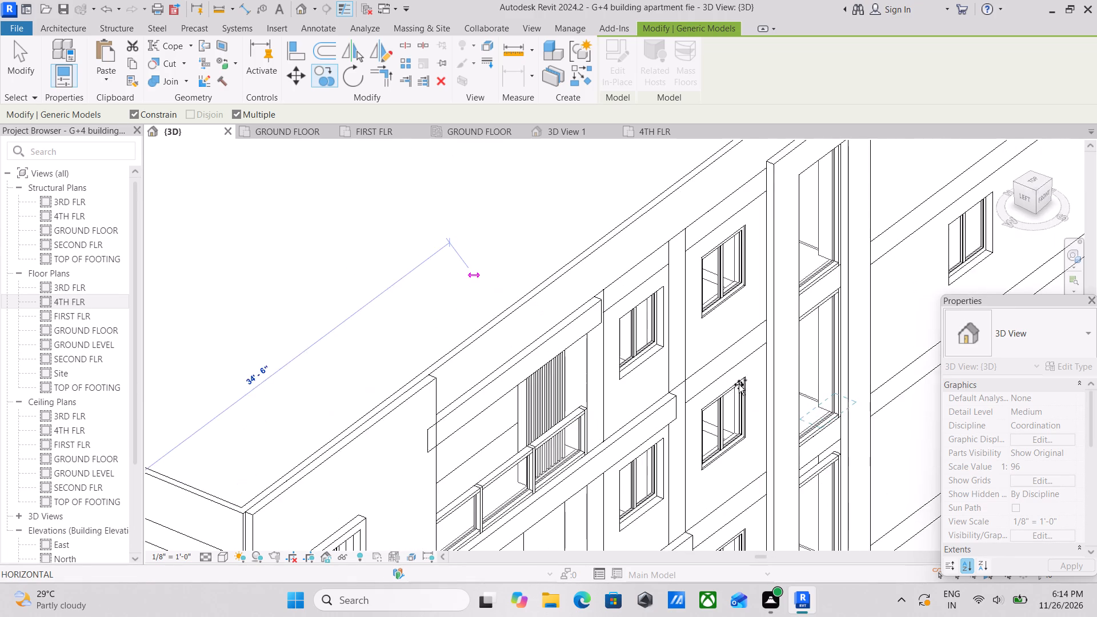
scroll(736, 384, down, 1)
middle_drag(734, 386, 519, 455)
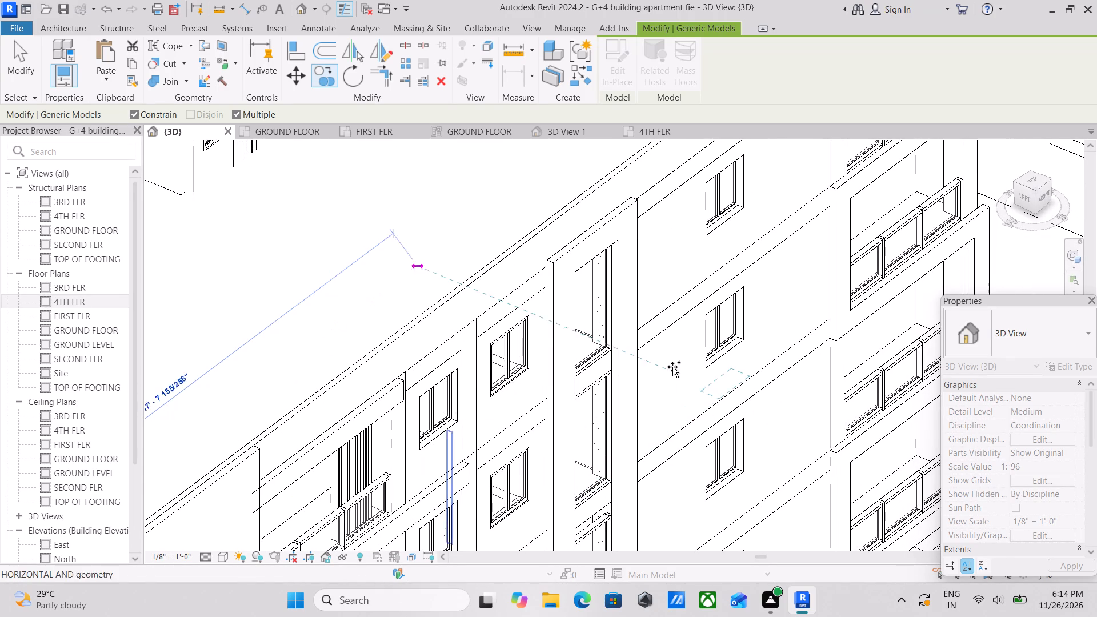
middle_drag(820, 275, 682, 420)
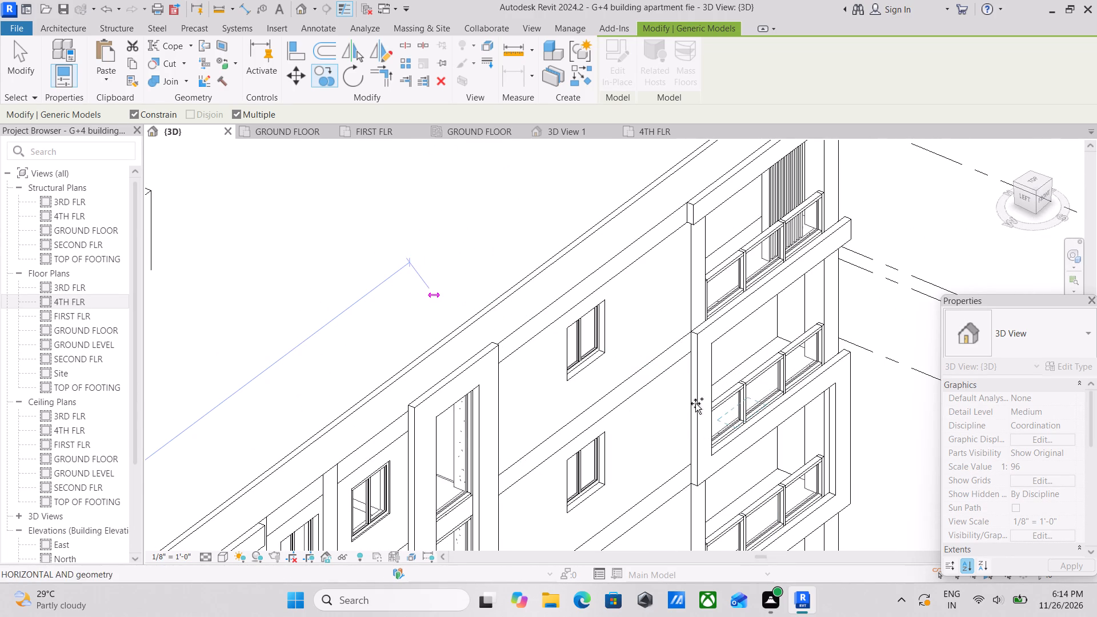
click(671, 419)
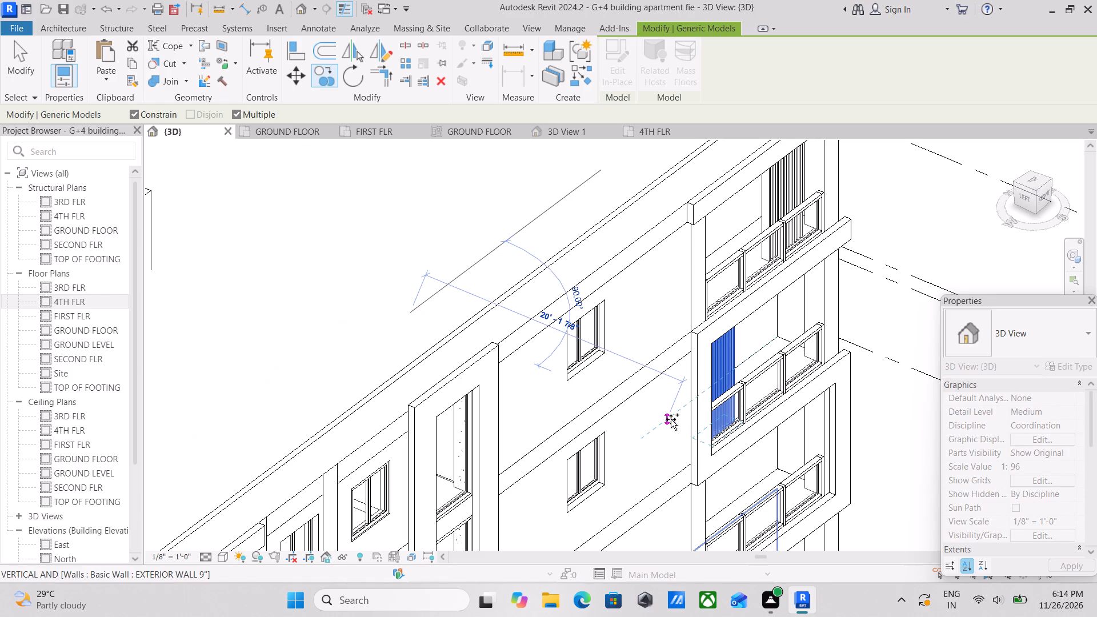
scroll(671, 419, down, 2)
key(Escape)
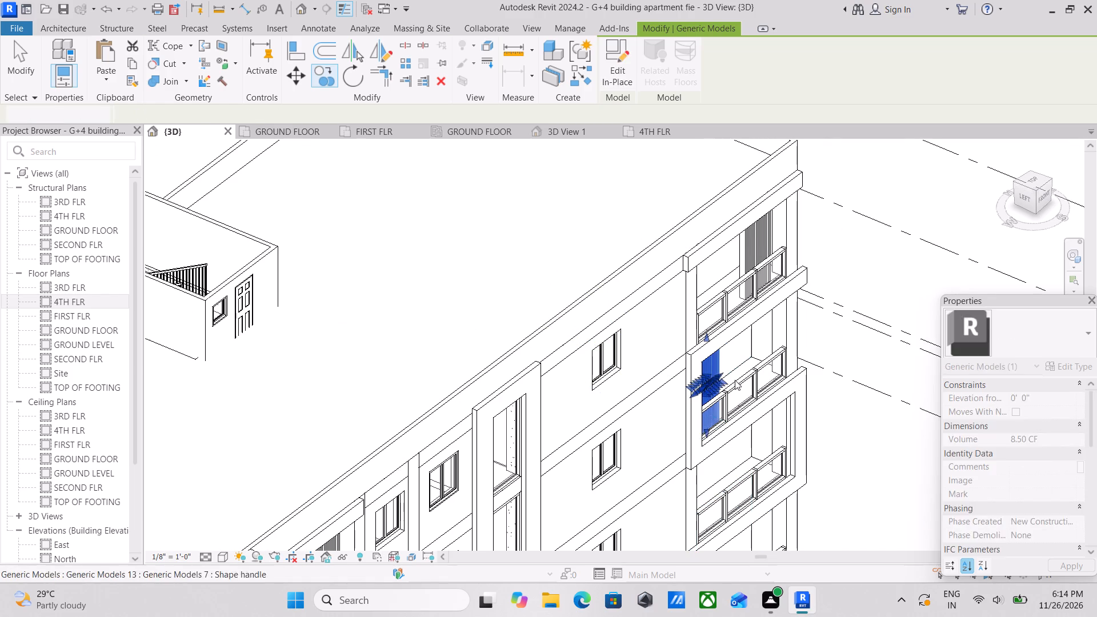
Examine the copied slat screen on the W–X bay's SECOND FLR balcony up close and against the R–S bay's screens.
key(Escape)
scroll(856, 298, up, 3)
scroll(715, 450, down, 1)
shift+middle_drag(712, 454, 658, 413)
middle_drag(711, 447, 529, 279)
middle_drag(694, 462, 587, 391)
middle_drag(654, 396, 559, 380)
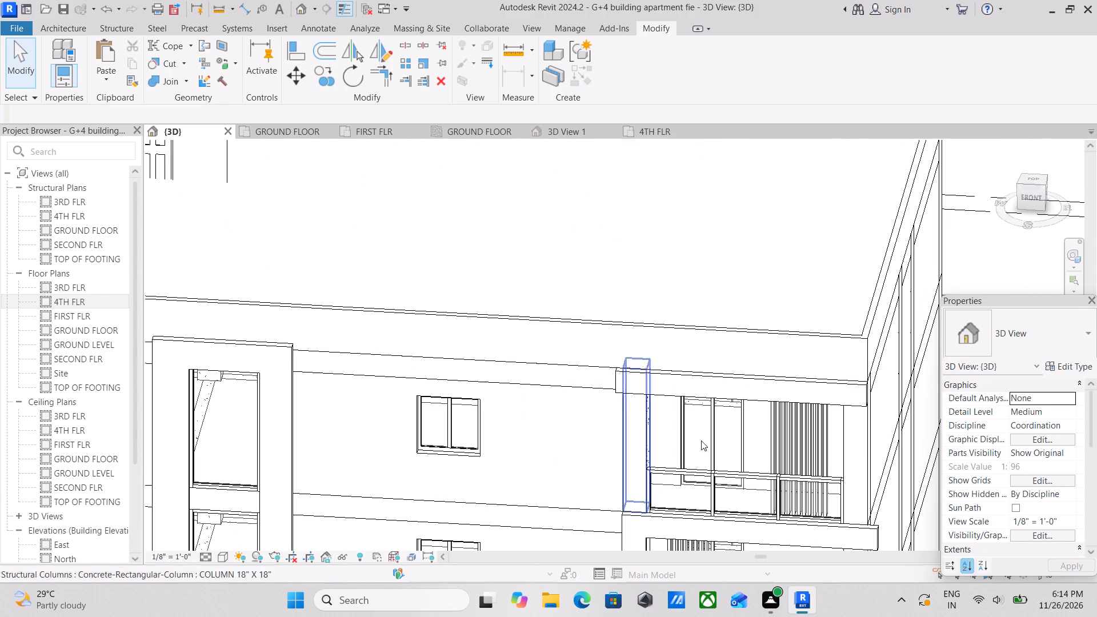
middle_drag(694, 446, 698, 314)
ctrl+middle_drag(751, 471, 769, 380)
middle_drag(712, 448, 768, 366)
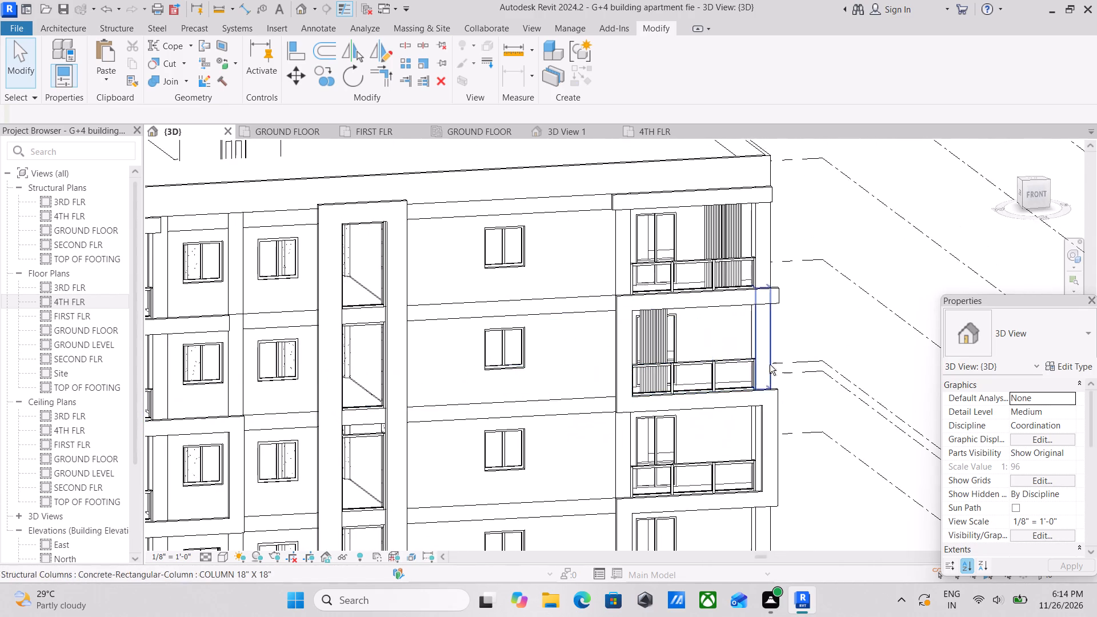
scroll(690, 392, up, 6)
middle_drag(684, 401, 622, 396)
ctrl+middle_drag(691, 428, 644, 442)
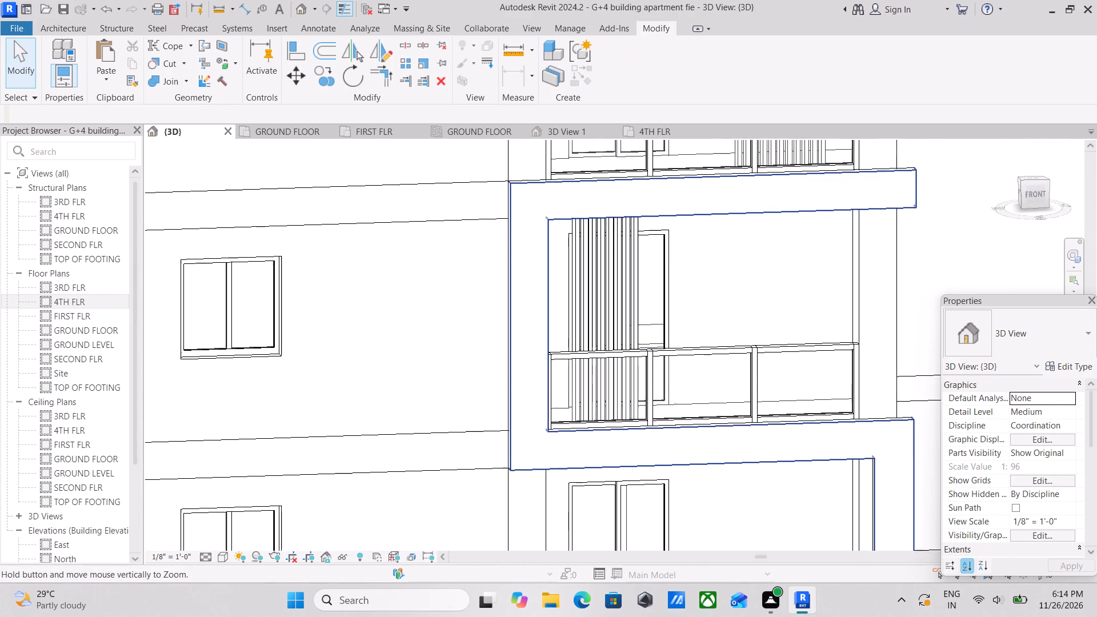
ctrl+middle_drag(644, 442, 602, 456)
scroll(670, 455, down, 4)
ctrl+middle_drag(702, 488, 659, 517)
scroll(723, 472, down, 7)
middle_drag(720, 483, 762, 423)
shift+scroll(763, 422, down, 1)
shift+middle_drag(763, 422, 694, 443)
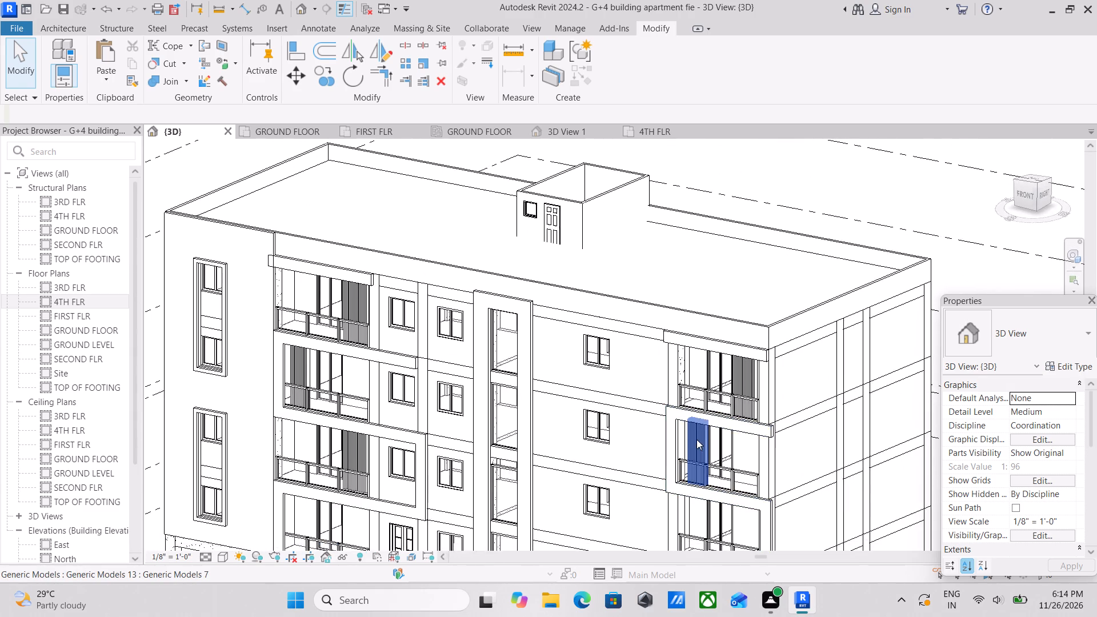
Nudge the W–X bay's SECOND FLR slat screen two increments toward grid W/GG, closer to the balcony frame's vertical side.
scroll(696, 439, up, 3)
click(700, 446)
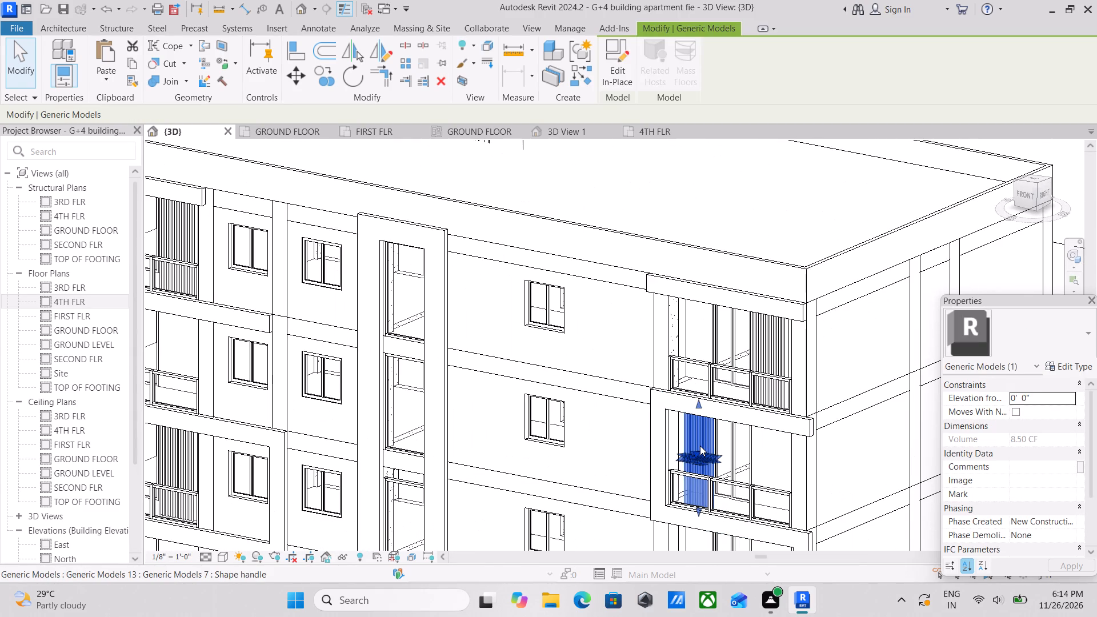
key(Left)
key(Left)
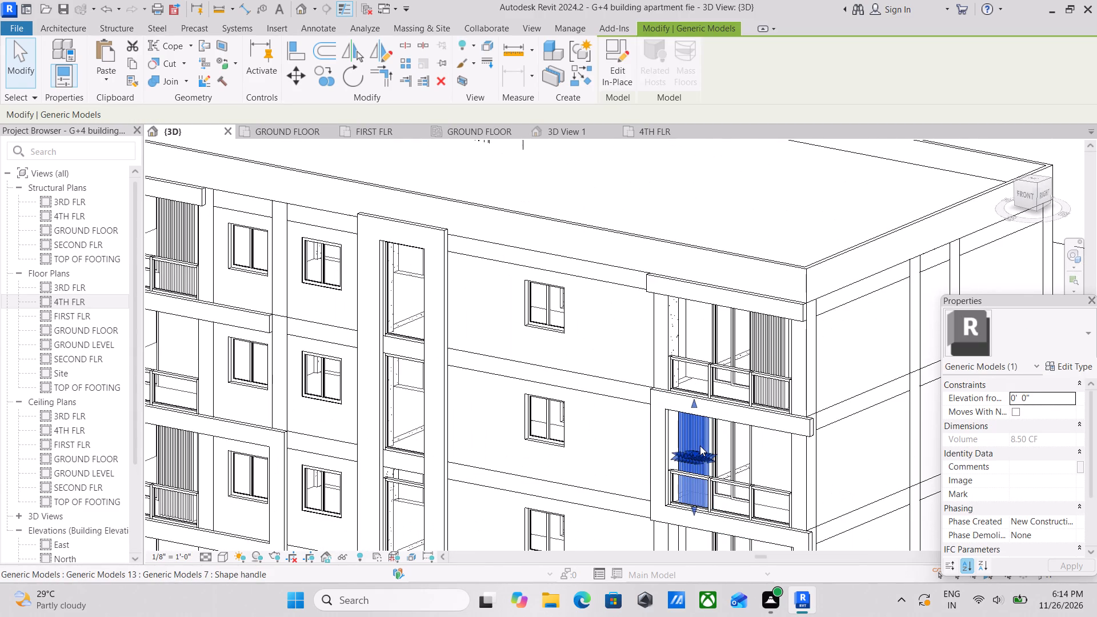
Examine the nudged SECOND FLR slat screen within the W–X bay's balcony frame from front and angled 3D views.
scroll(700, 446, down, 2)
shift+middle_drag(728, 492, 835, 483)
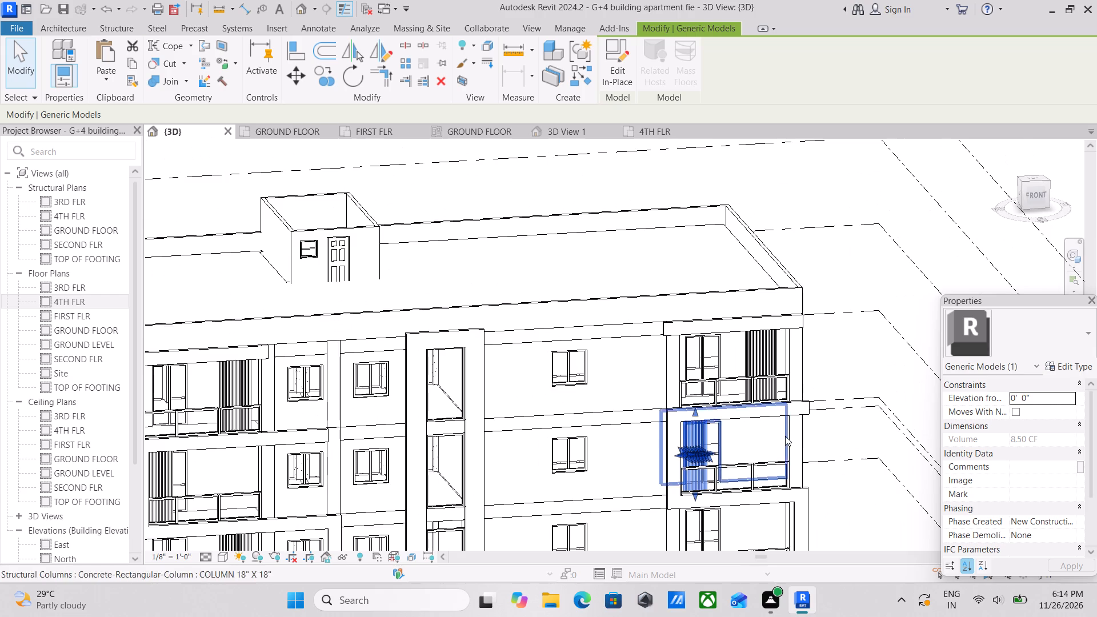
shift+middle_drag(785, 436, 855, 534)
scroll(751, 335, up, 6)
scroll(788, 420, down, 2)
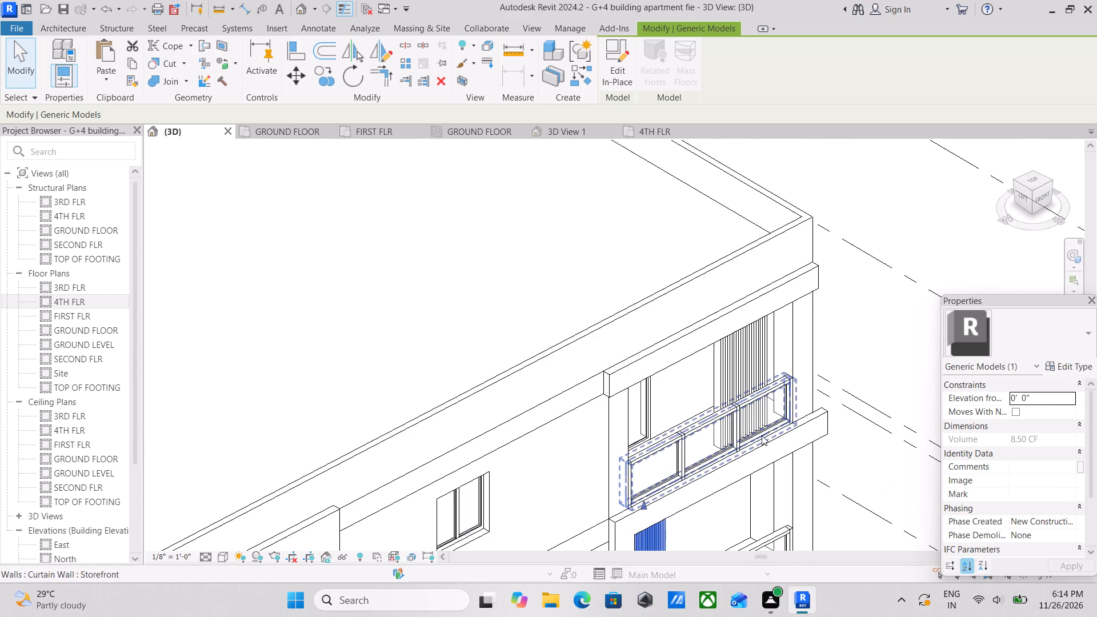
middle_drag(710, 445, 738, 363)
scroll(710, 445, down, 1)
scroll(827, 300, up, 2)
scroll(781, 384, down, 2)
scroll(728, 419, down, 1)
middle_drag(728, 419, 744, 388)
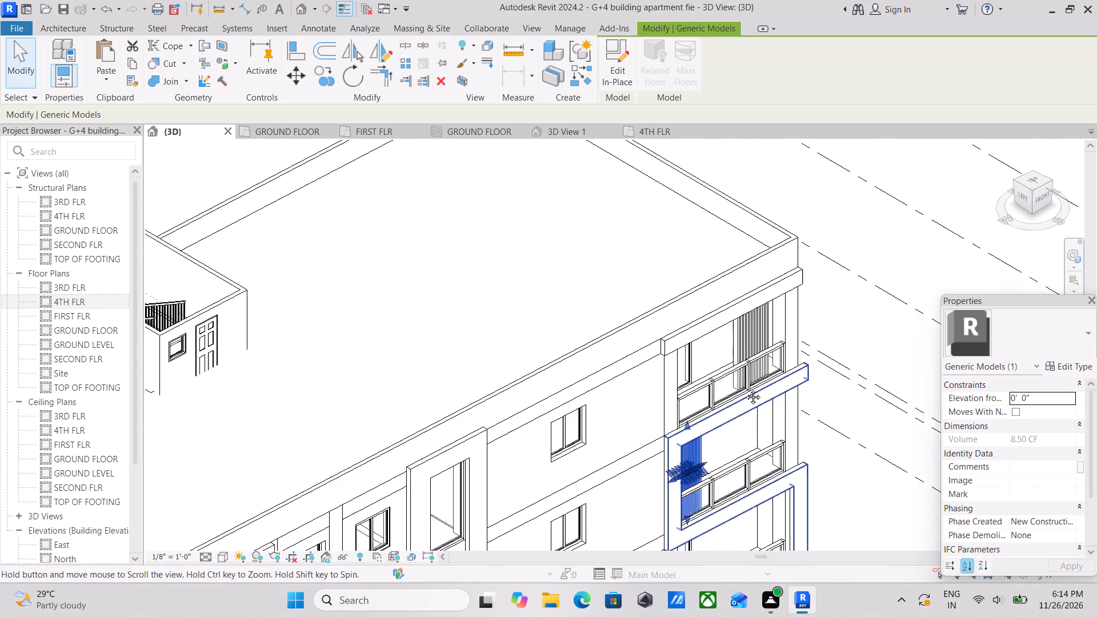
Copy the vertical slat screen from the R–S bay's FIRST FLR balcony to the W–X bay's same-level balcony, at its grid X/HH end.
middle_drag(744, 388, 781, 325)
middle_drag(675, 407, 748, 275)
scroll(574, 419, down, 2)
middle_drag(565, 389, 690, 242)
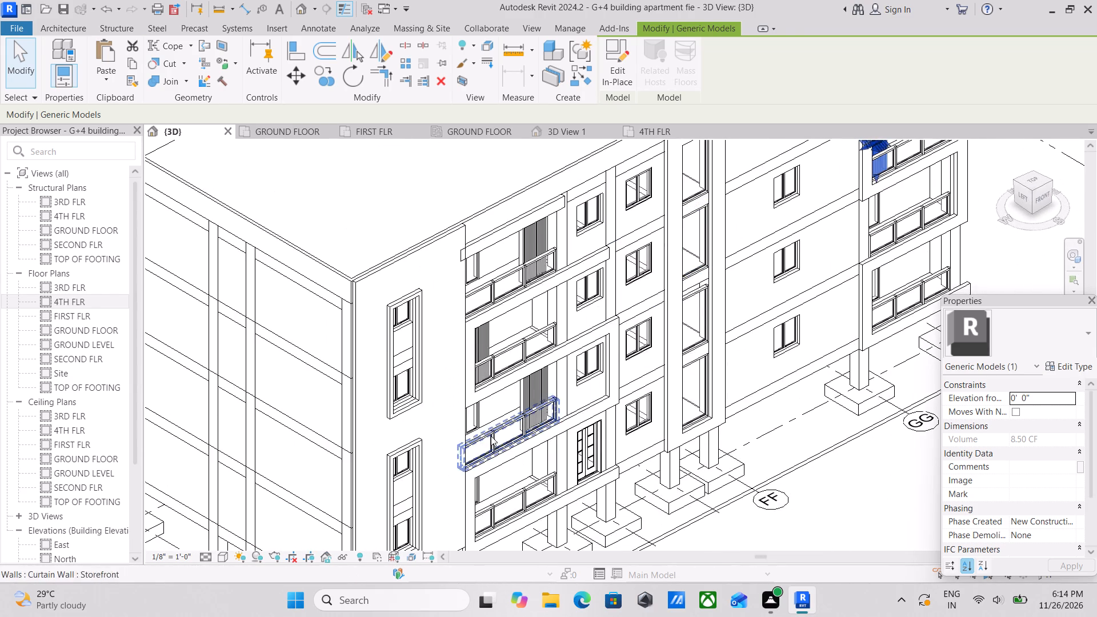
scroll(397, 469, up, 7)
scroll(615, 364, down, 3)
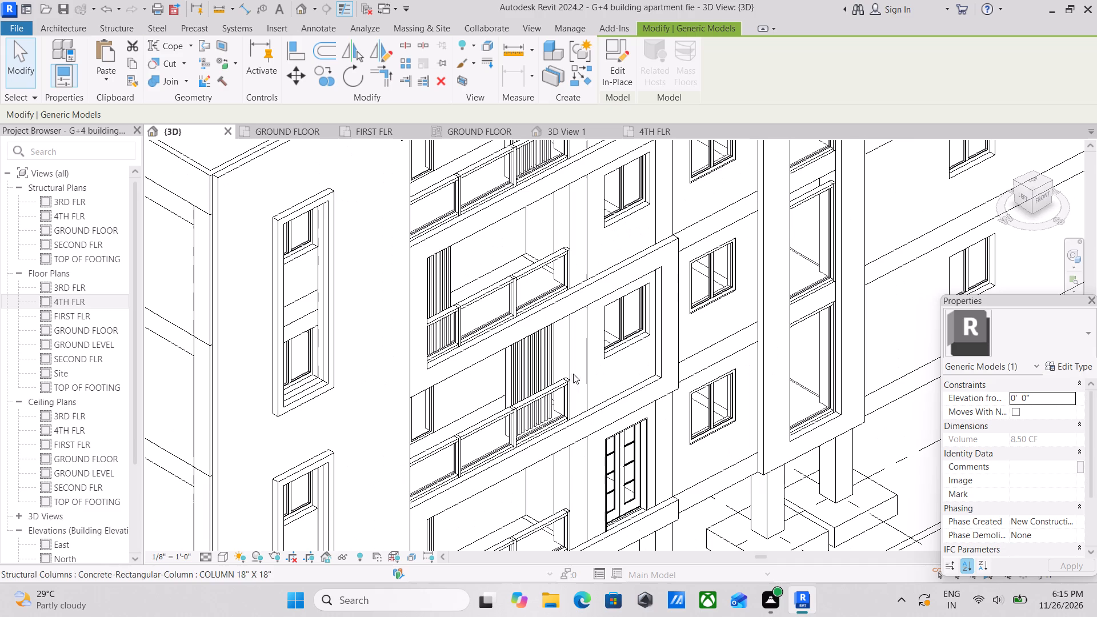
click(541, 367)
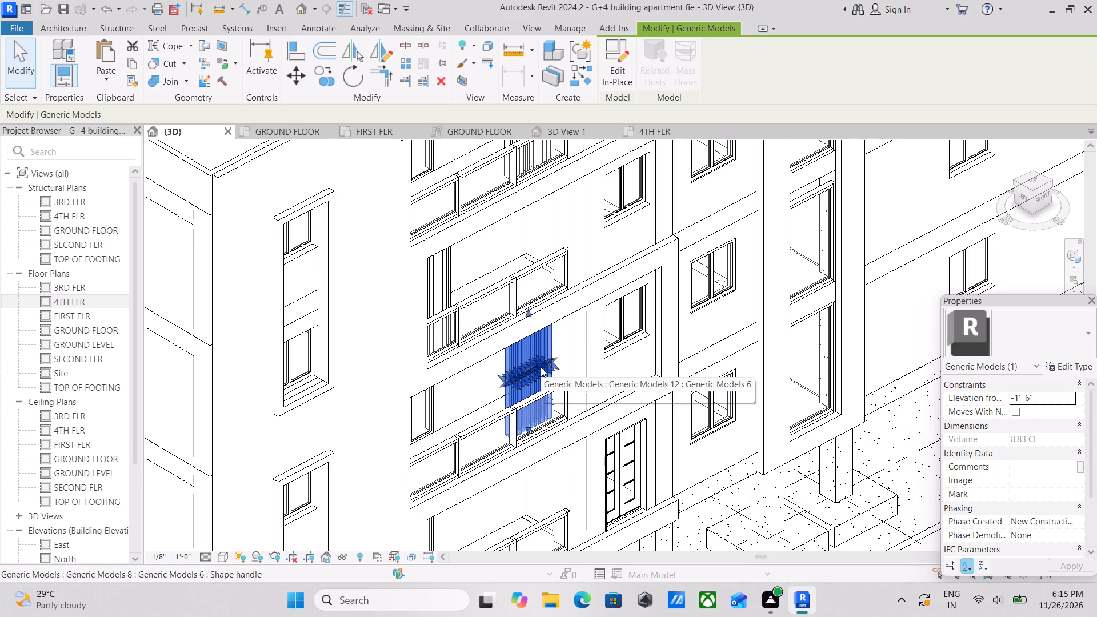
text(CO)
scroll(578, 267, up, 1)
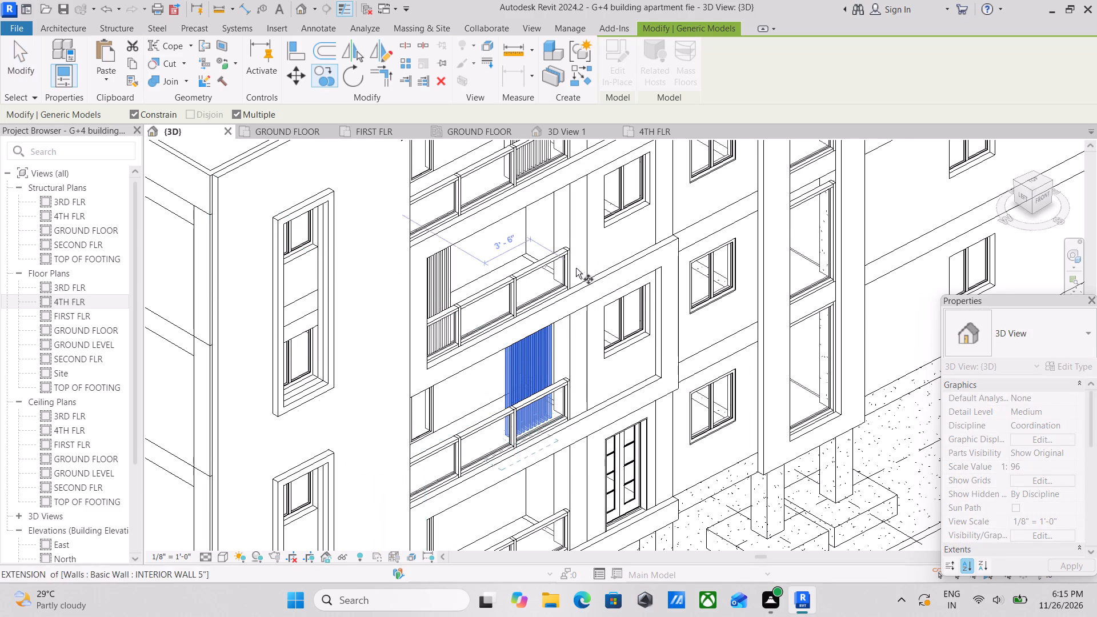
scroll(576, 268, up, 2)
scroll(552, 327, up, 2)
scroll(530, 356, down, 3)
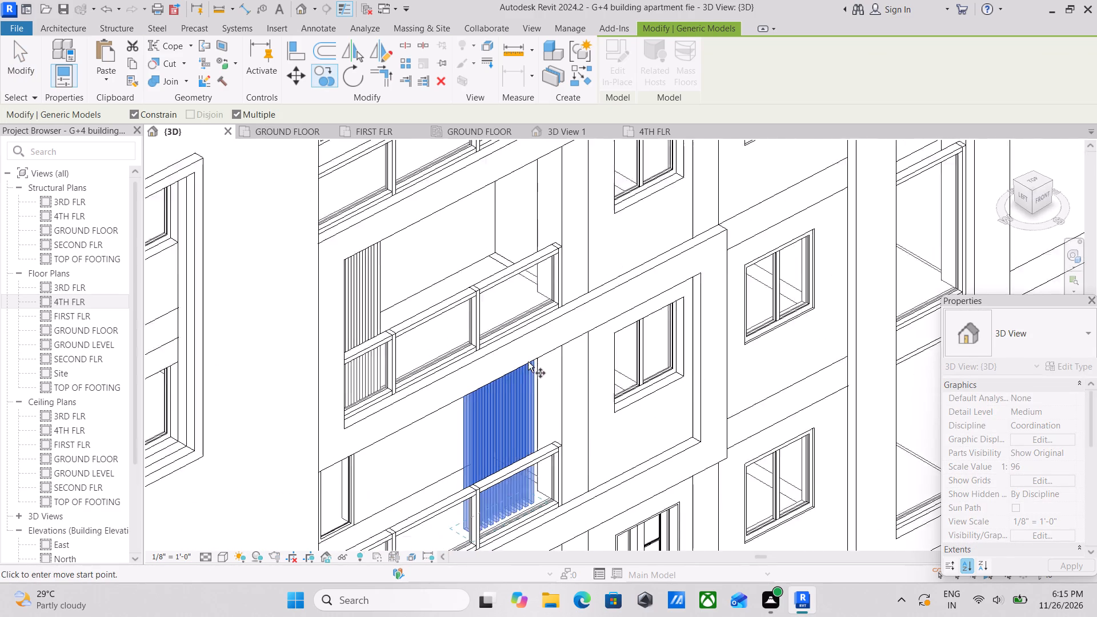
click(534, 362)
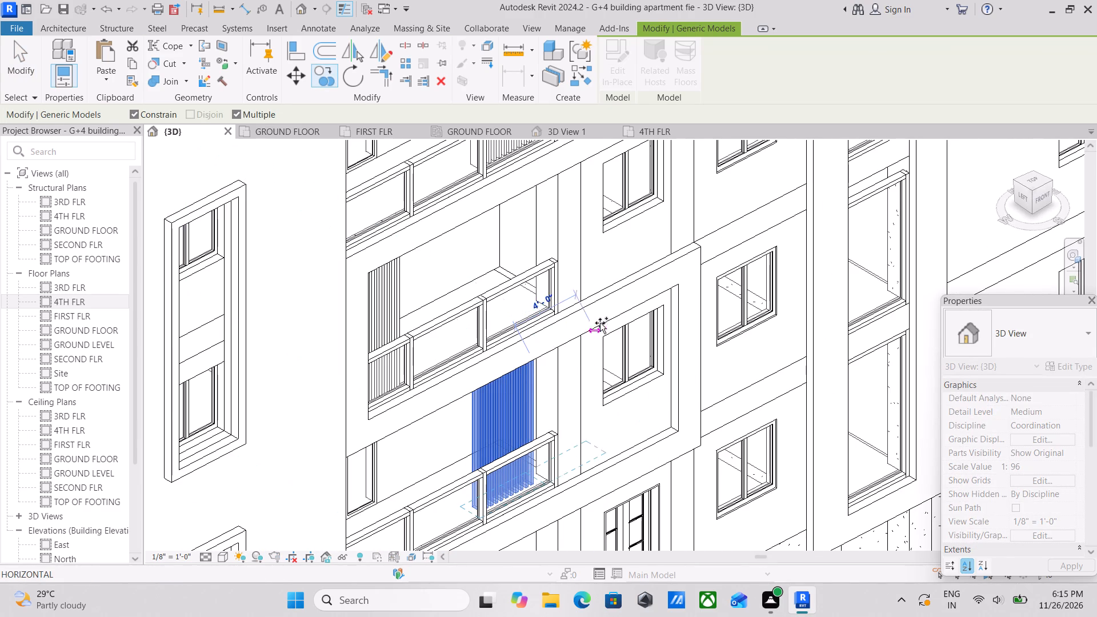
middle_drag(601, 322, 481, 406)
middle_drag(606, 344, 513, 395)
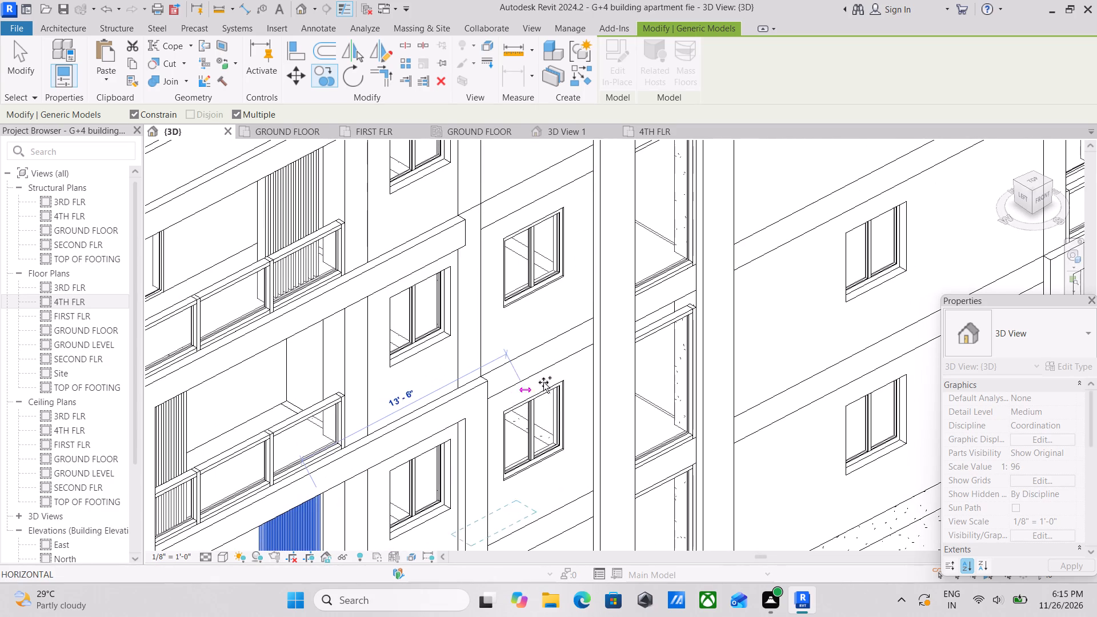
middle_drag(604, 358, 466, 408)
middle_drag(628, 346, 486, 448)
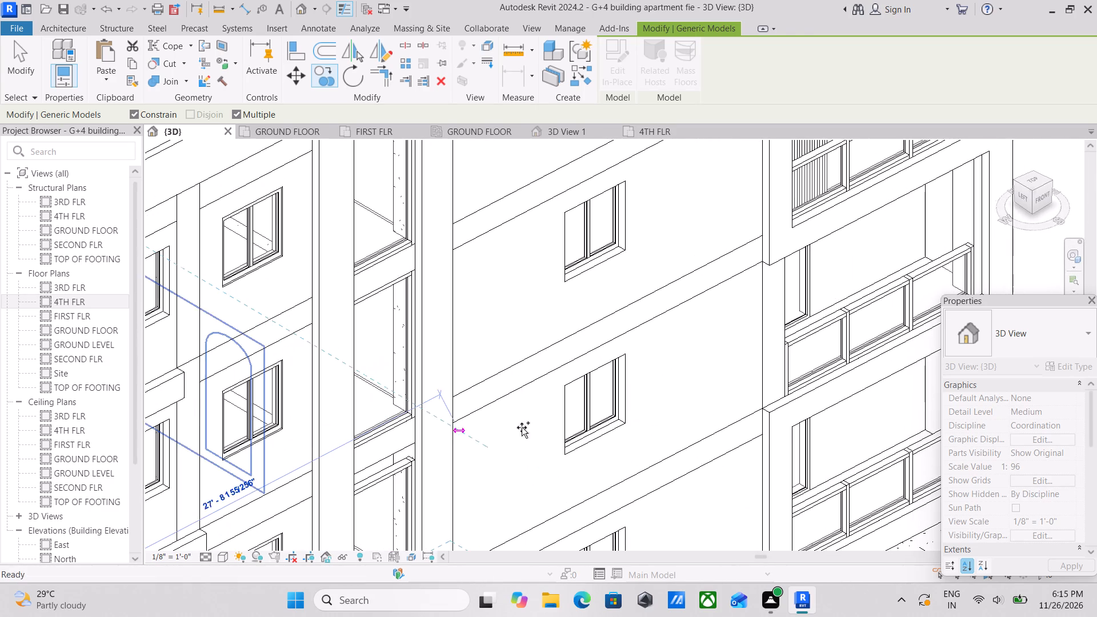
middle_drag(689, 349, 547, 477)
middle_drag(691, 386, 572, 452)
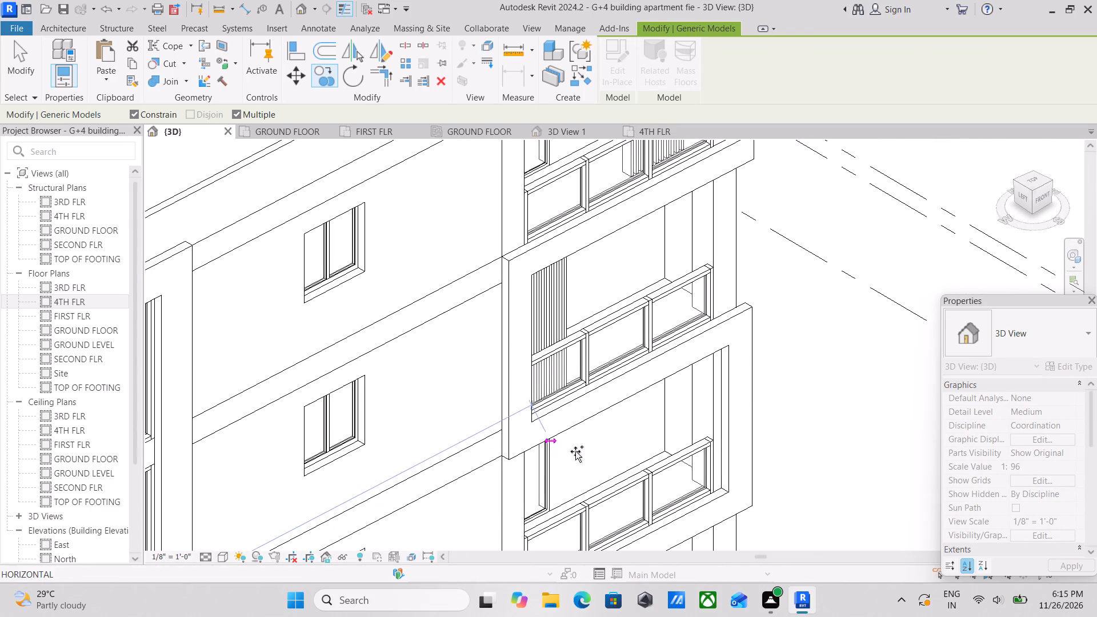
click(682, 370)
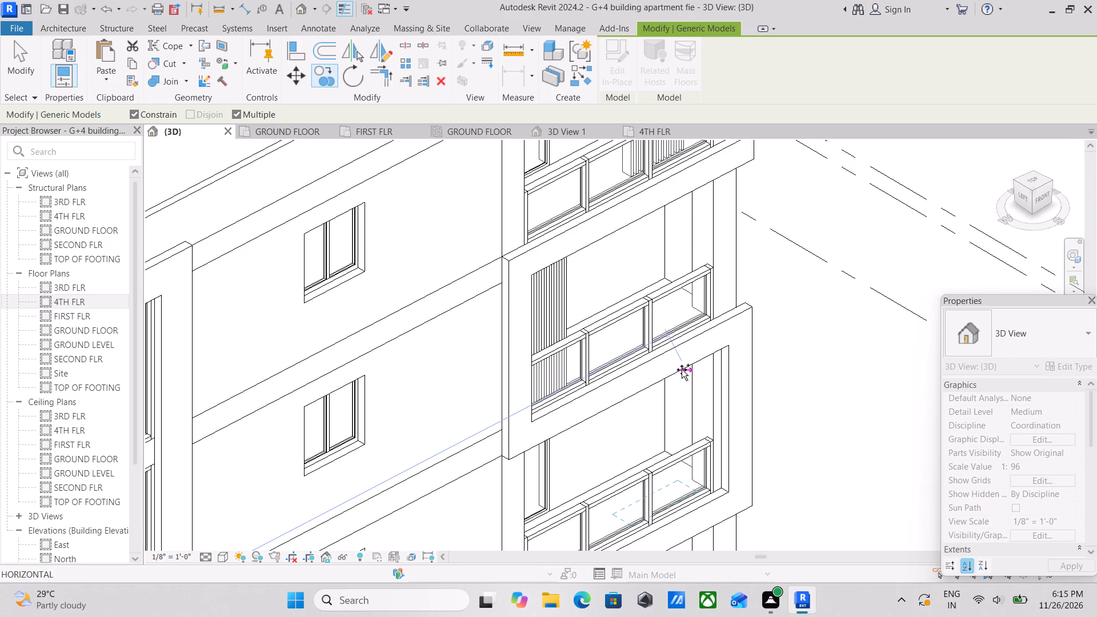
scroll(677, 371, down, 2)
key(Escape)
Examine the W–X bay's FIRST FLR slat screen against the whole front facade and up close with the screen above.
scroll(676, 372, down, 3)
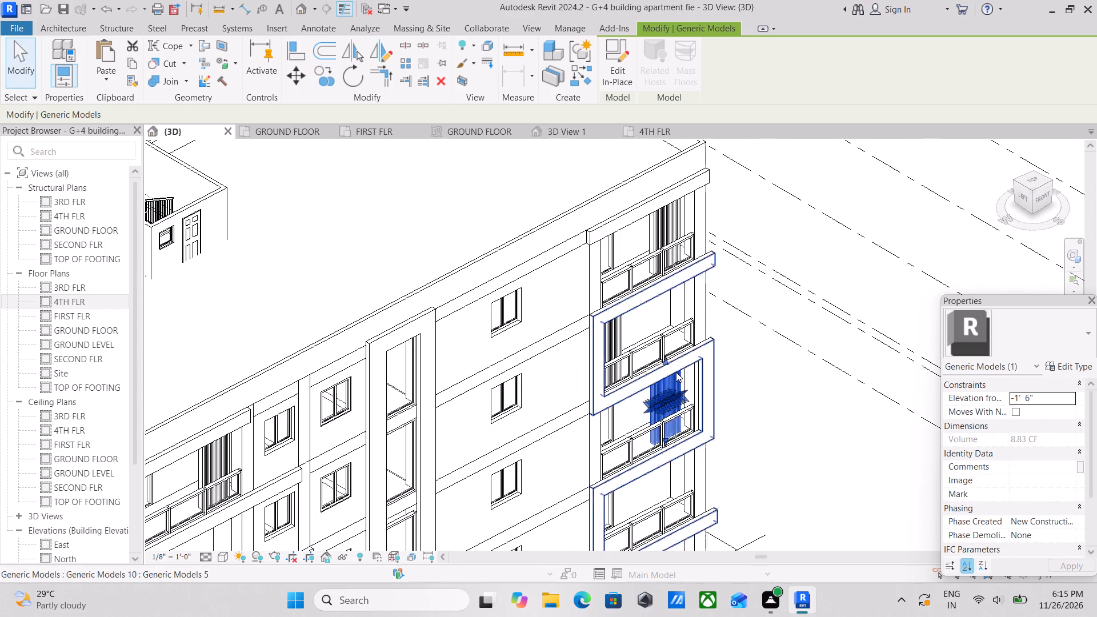
scroll(696, 428, down, 6)
middle_drag(614, 476, 661, 359)
scroll(572, 406, up, 3)
middle_drag(582, 400, 497, 355)
scroll(434, 411, up, 7)
middle_drag(490, 426, 507, 456)
scroll(519, 446, down, 6)
middle_drag(528, 440, 479, 472)
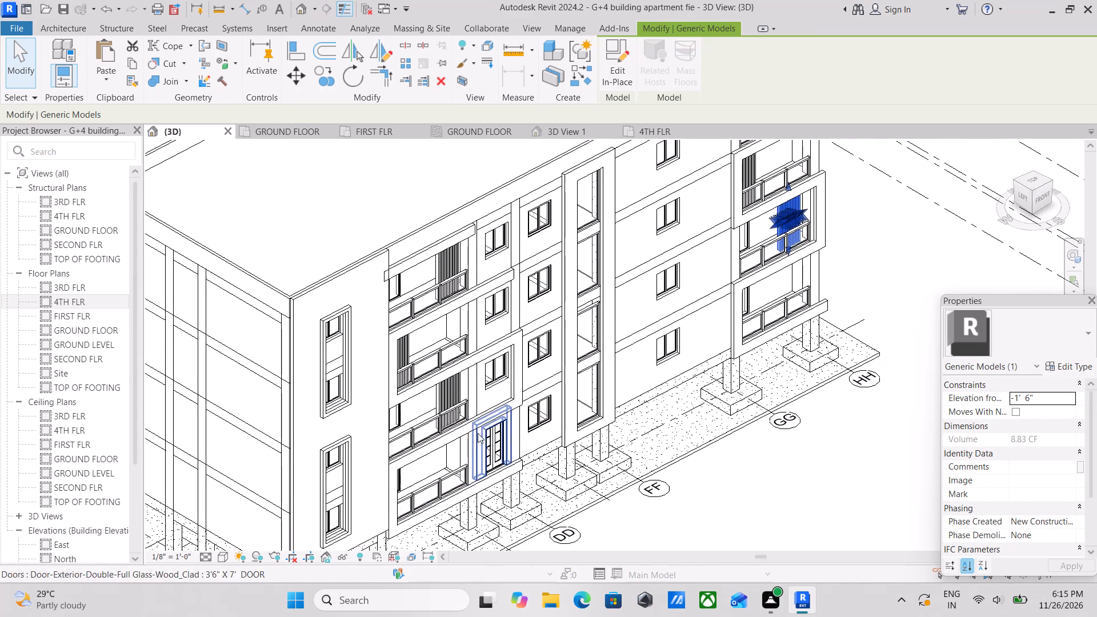
scroll(468, 432, up, 3)
scroll(493, 455, down, 4)
scroll(545, 480, down, 2)
shift+middle_drag(545, 480, 476, 383)
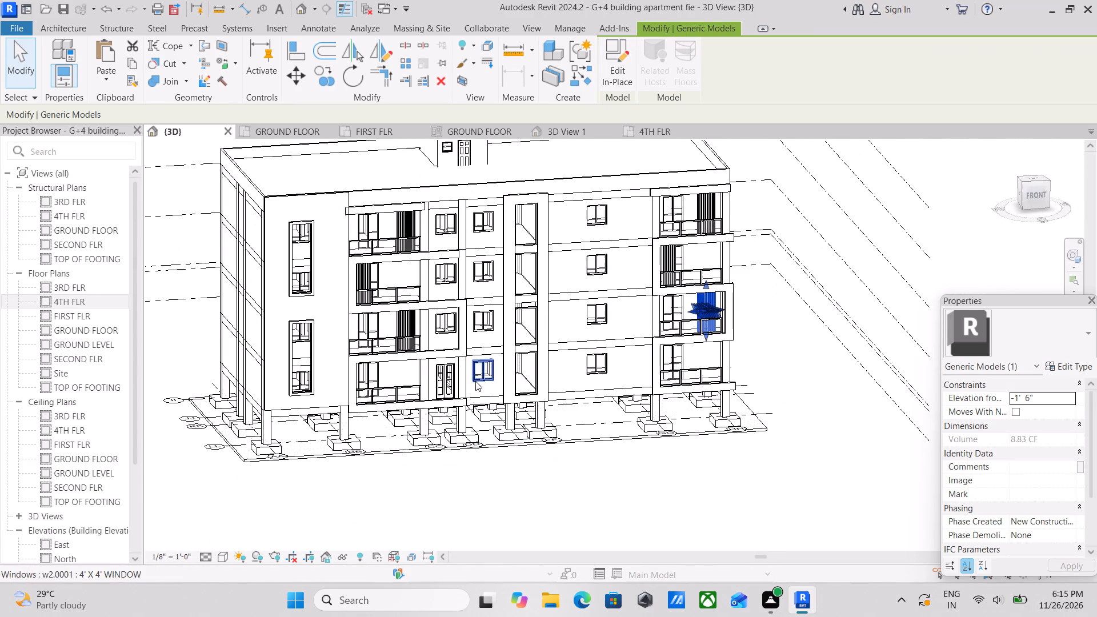
scroll(603, 400, up, 2)
shift+middle_drag(603, 400, 505, 389)
shift+middle_drag(565, 392, 626, 387)
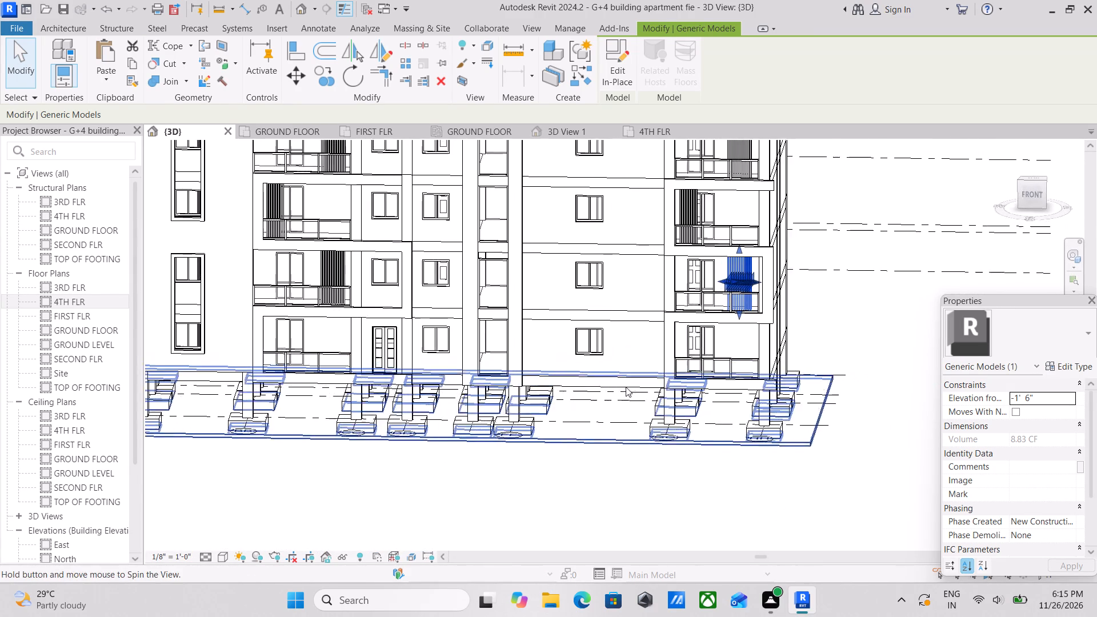
shift+middle_drag(626, 387, 626, 387)
scroll(669, 326, up, 1)
scroll(728, 303, up, 1)
shift+middle_drag(727, 303, 783, 392)
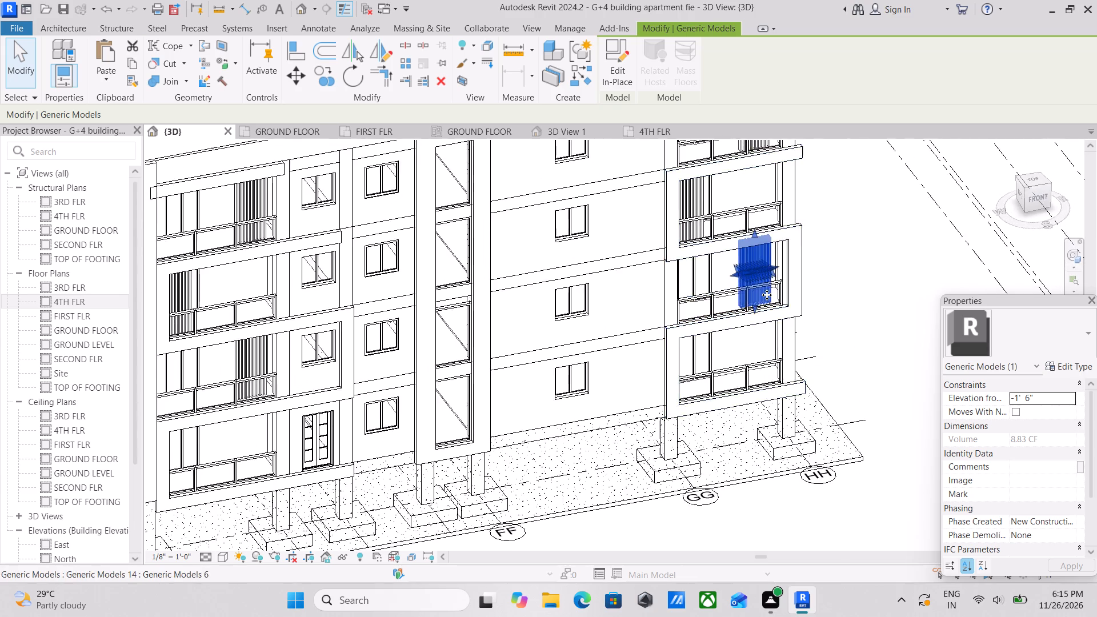
scroll(767, 294, up, 2)
middle_drag(762, 322, 728, 445)
key(Escape)
scroll(744, 382, up, 4)
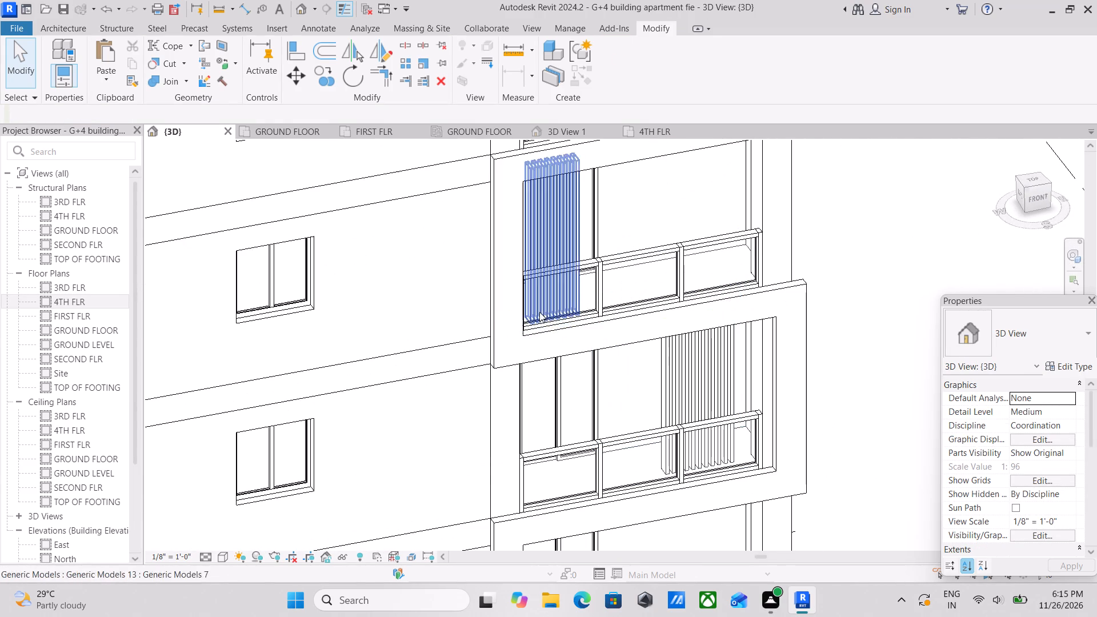
Examine the front facade and the roof parapet above the tall stairwell glazing frame.
scroll(590, 291, down, 7)
middle_drag(543, 396, 640, 368)
middle_drag(613, 384, 778, 384)
middle_drag(572, 390, 683, 411)
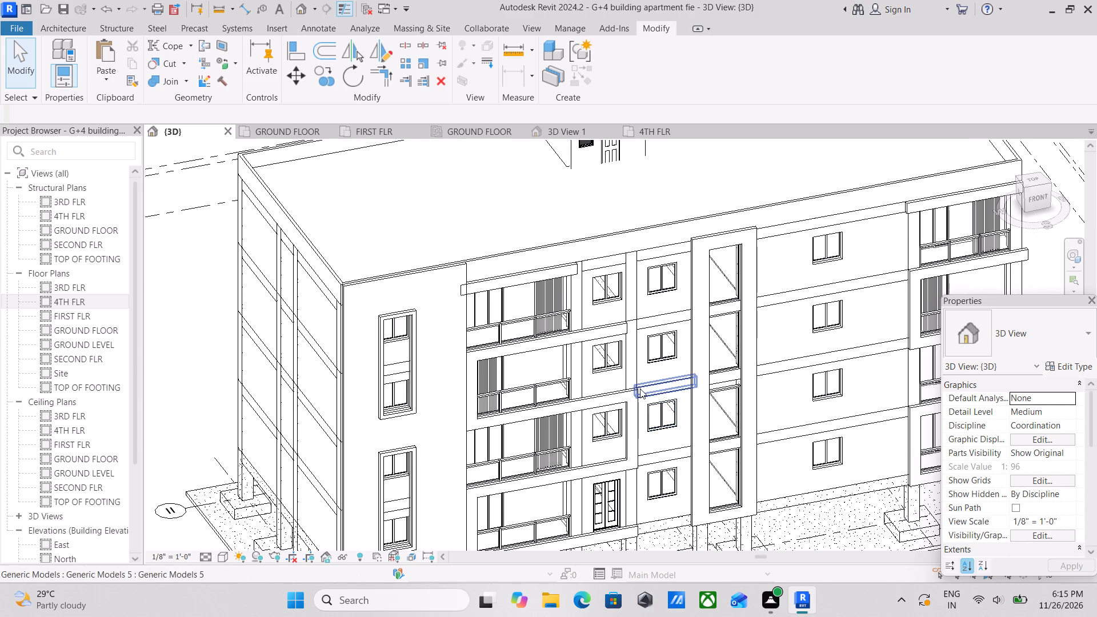
scroll(640, 388, up, 2)
middle_drag(715, 360, 681, 463)
middle_drag(721, 398, 674, 493)
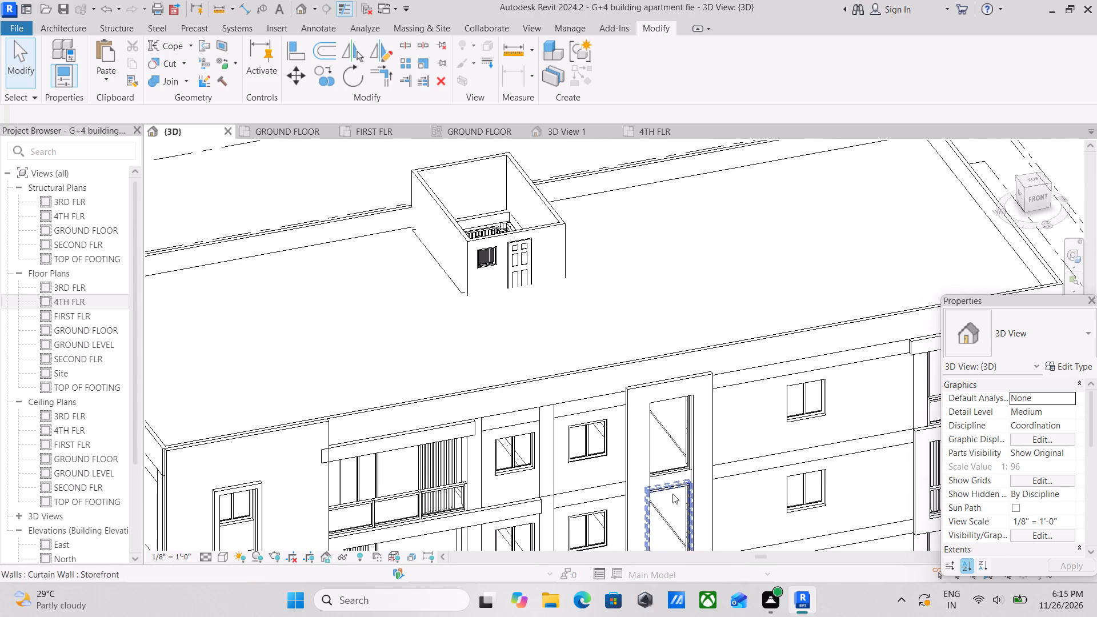
middle_drag(734, 358, 723, 438)
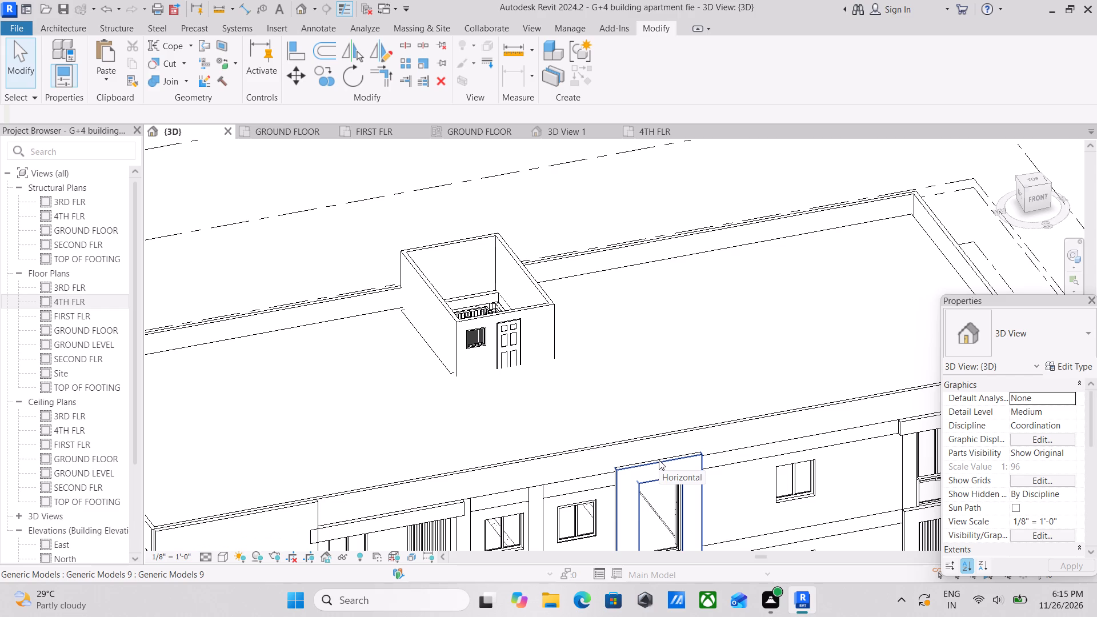
Stretch the top of the tall frame around the stairwell glazing near grid FF upward to just above the roof parapet.
scroll(659, 460, down, 4)
middle_drag(659, 460, 671, 311)
scroll(675, 302, down, 2)
middle_drag(675, 302, 685, 281)
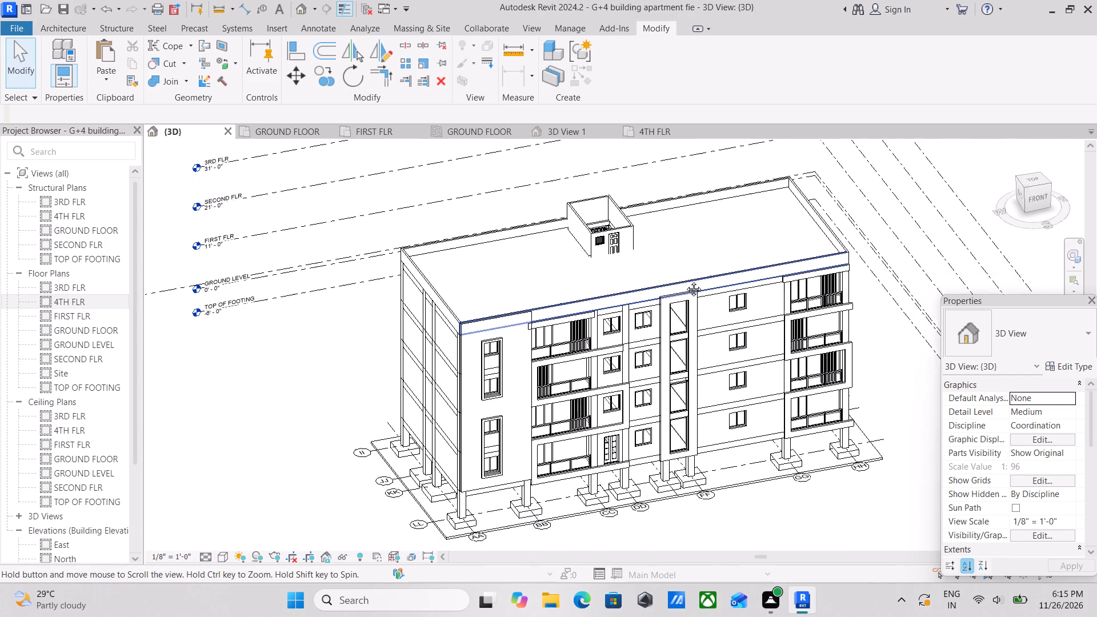
middle_drag(685, 281, 686, 279)
scroll(682, 290, up, 7)
click(688, 265)
scroll(669, 273, up, 4)
drag(685, 253, 686, 205)
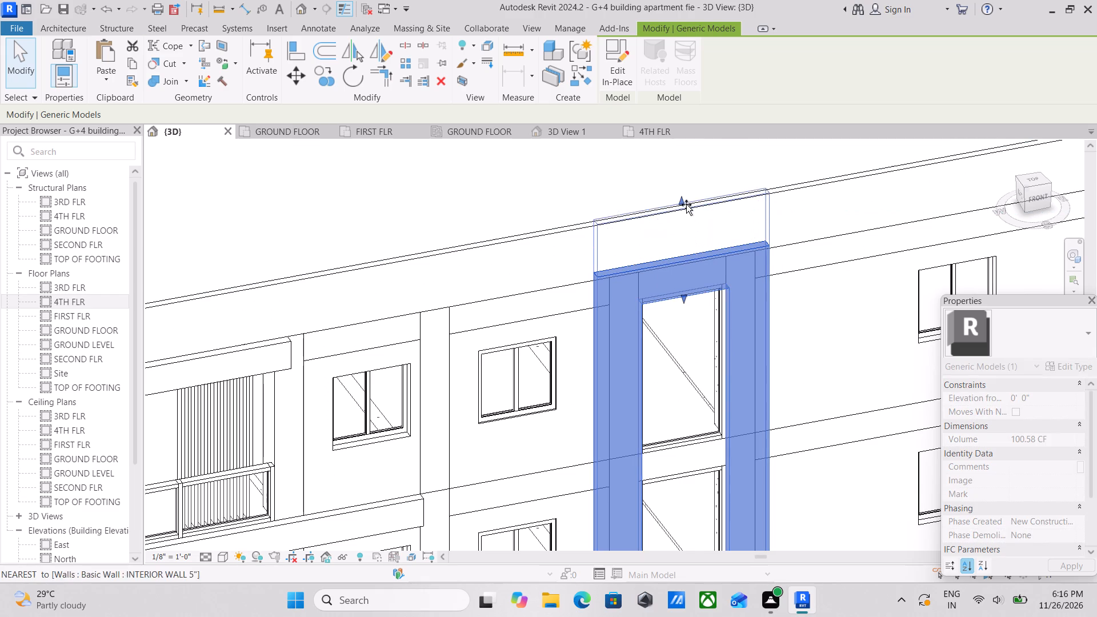
drag(686, 205, 686, 197)
Widen the tall stairwell glazing frame slightly by stretching both of its outer vertical sides outward.
scroll(686, 197, down, 3)
middle_drag(718, 326, 673, 290)
scroll(667, 289, down, 2)
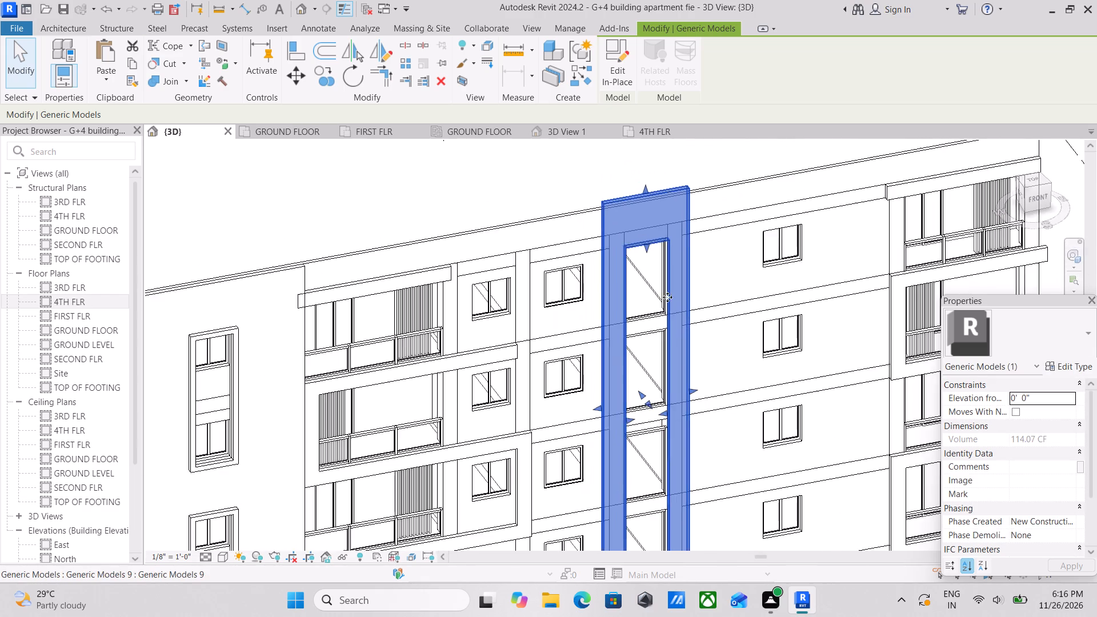
middle_drag(678, 335, 607, 308)
click(623, 360)
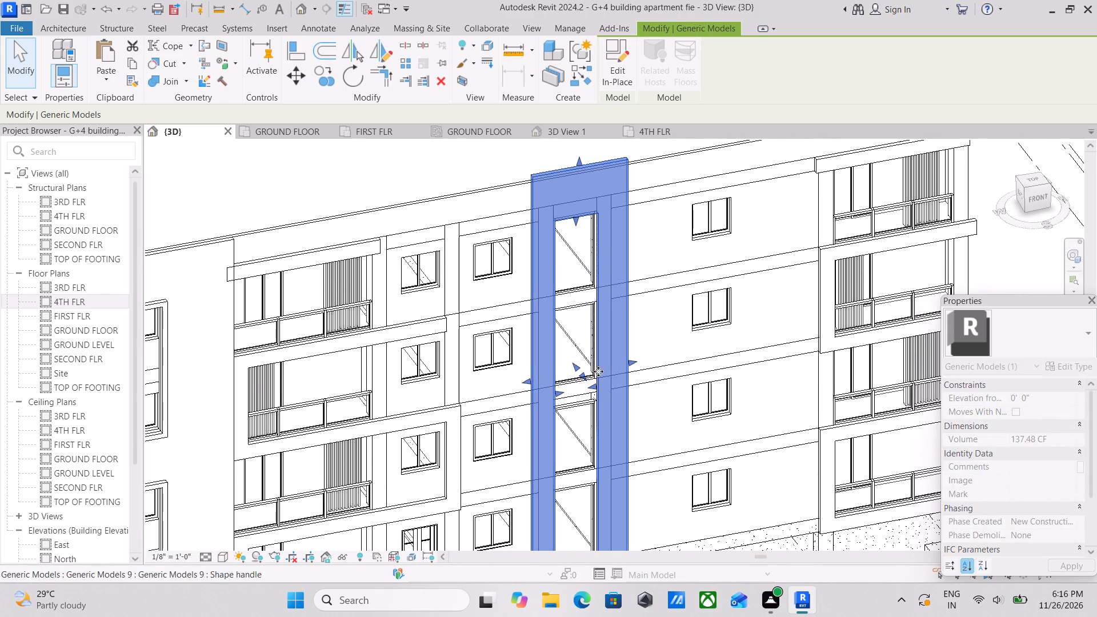
drag(529, 380, 519, 380)
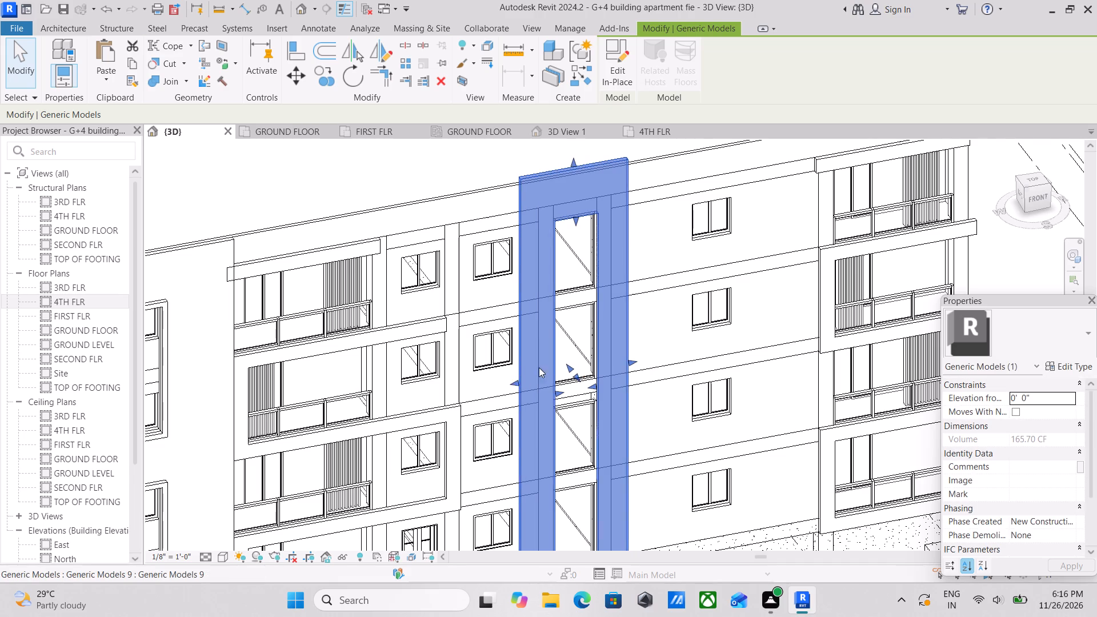
Examine the enlarged stairwell frame from its base above the footings up to its top at the parapet.
scroll(542, 367, down, 4)
scroll(593, 332, up, 2)
middle_drag(580, 456, 599, 346)
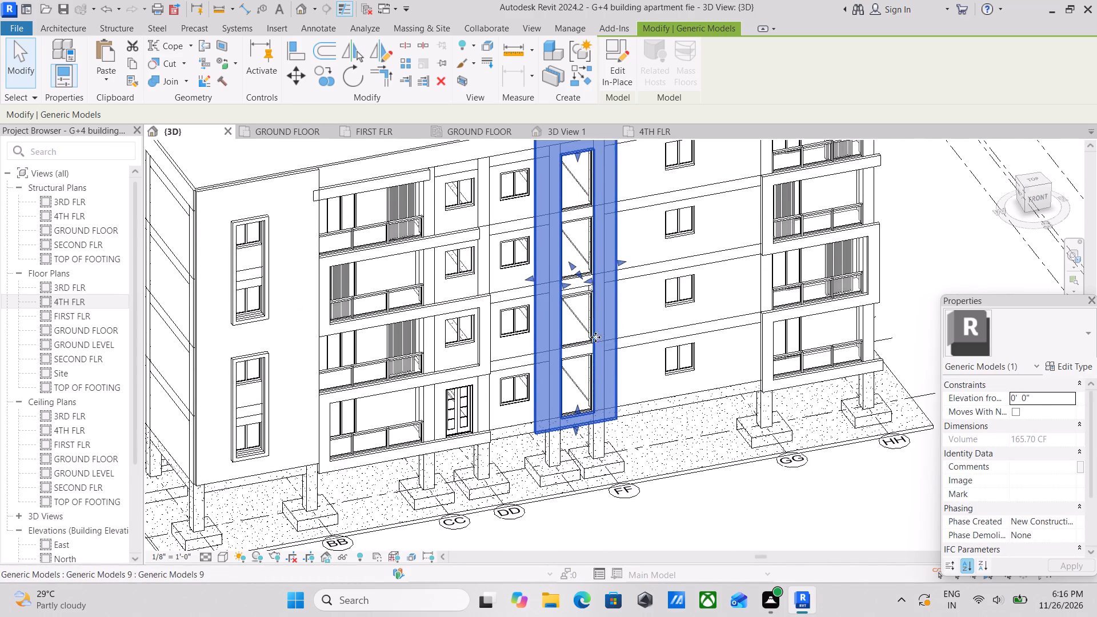
key(Escape)
scroll(574, 368, up, 1)
middle_drag(574, 368, 564, 476)
middle_drag(588, 348, 570, 459)
scroll(571, 457, up, 1)
scroll(592, 303, up, 3)
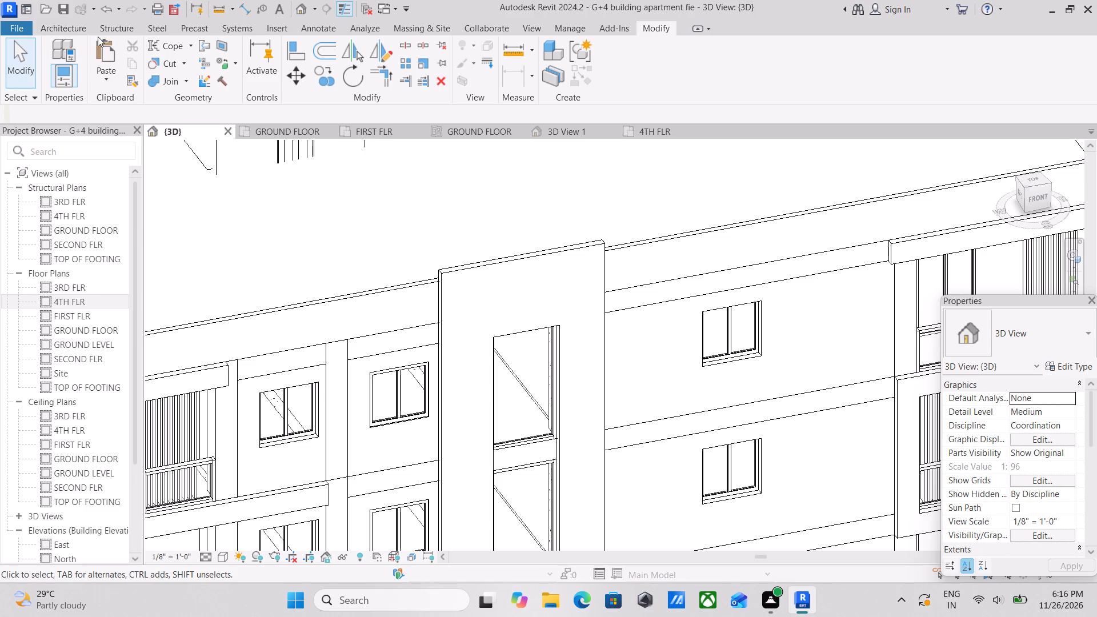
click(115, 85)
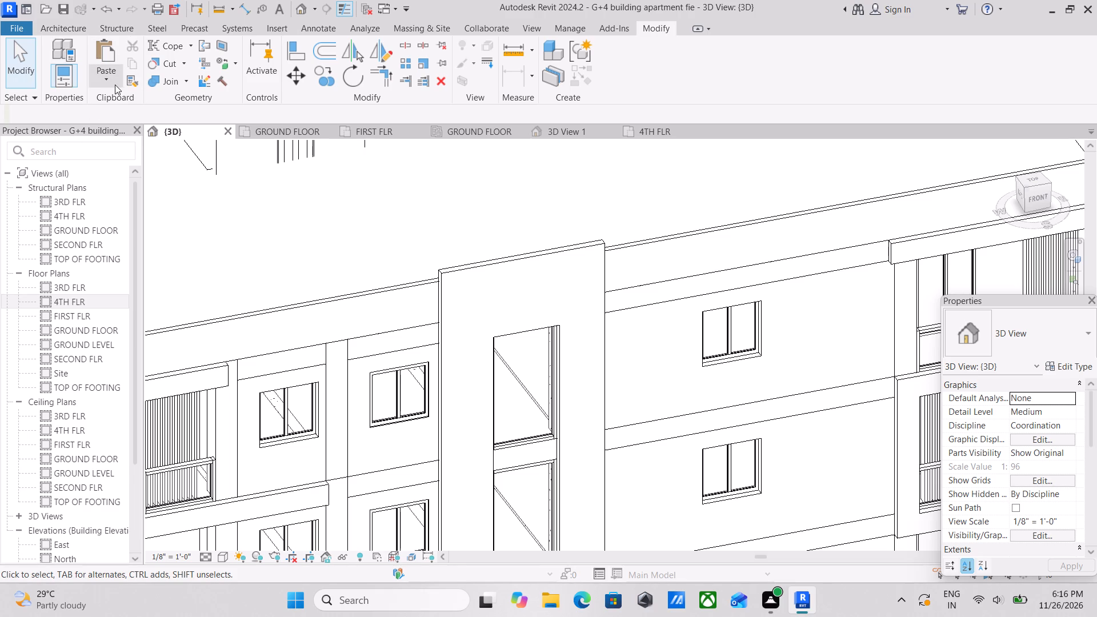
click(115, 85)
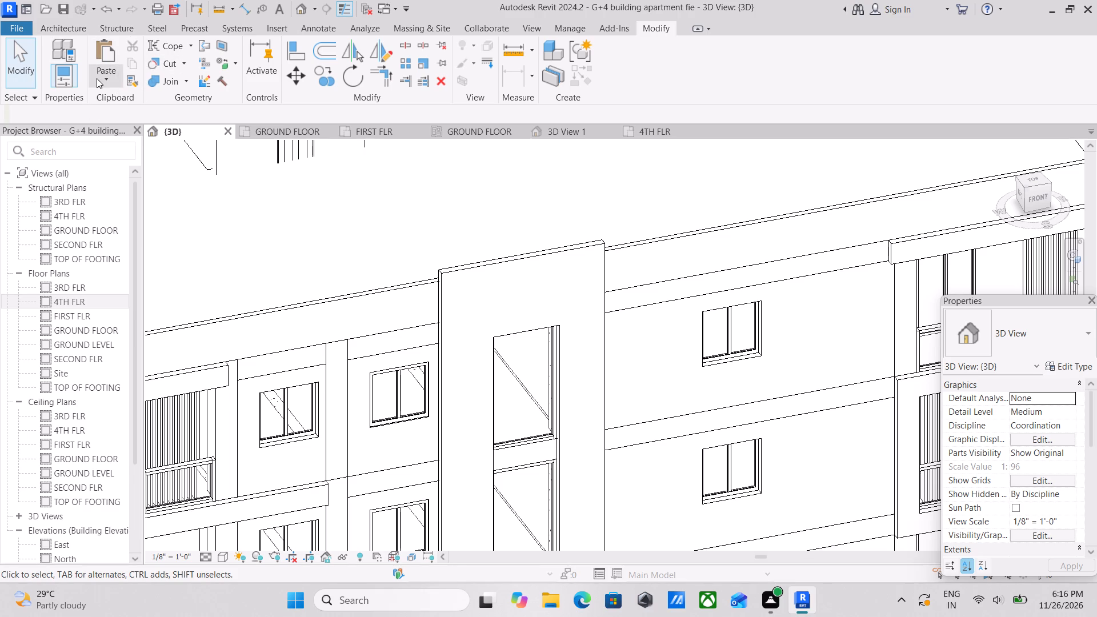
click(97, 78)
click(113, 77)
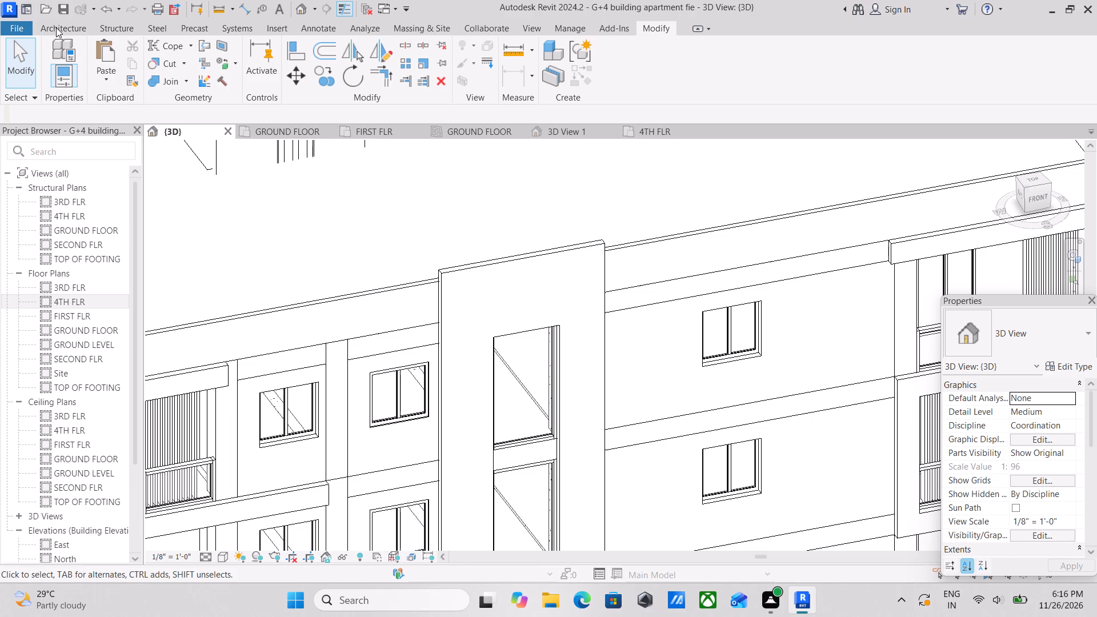
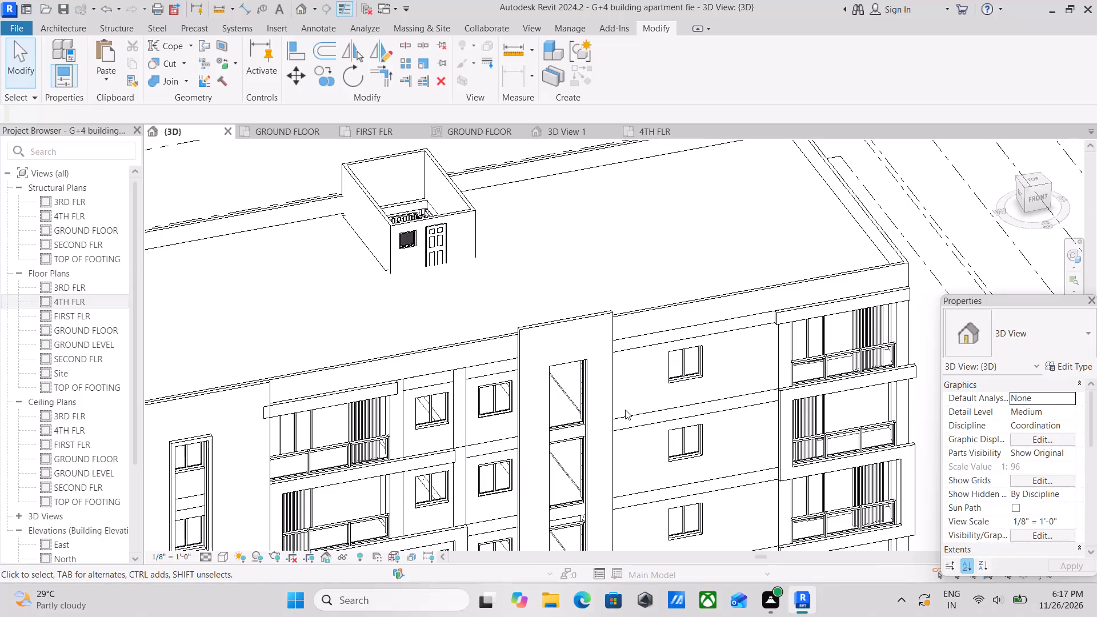
Examine the top of the tall generic model panel framing the front facade's stacked openings, selecting it briefly to inspect it.
key(Escape)
scroll(589, 428, up, 4)
scroll(619, 344, up, 2)
middle_drag(619, 344, 630, 427)
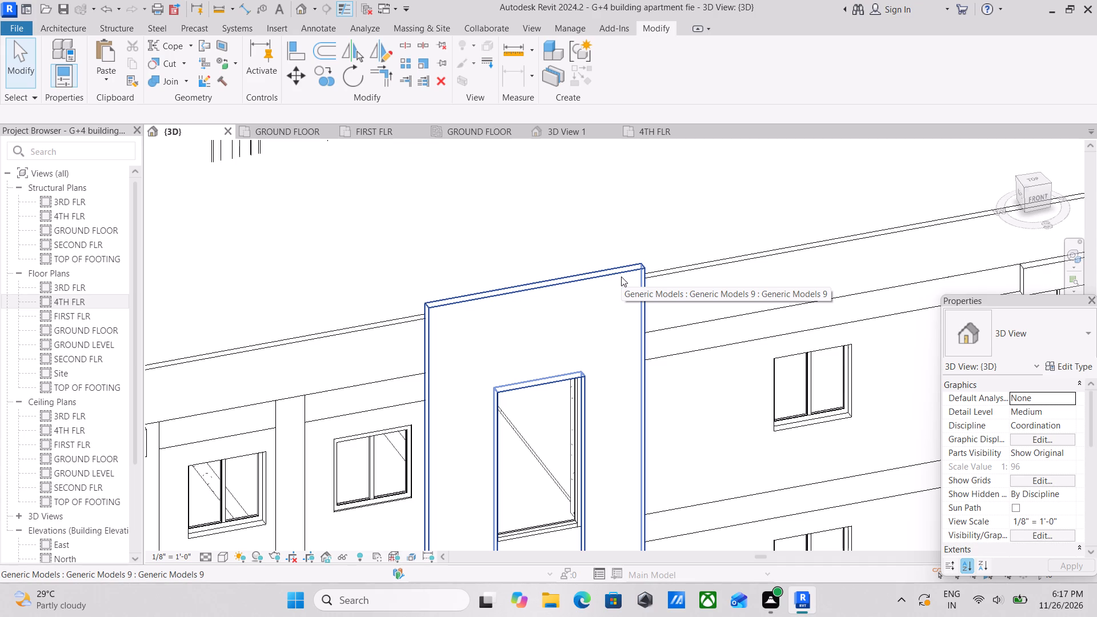
scroll(589, 305, up, 2)
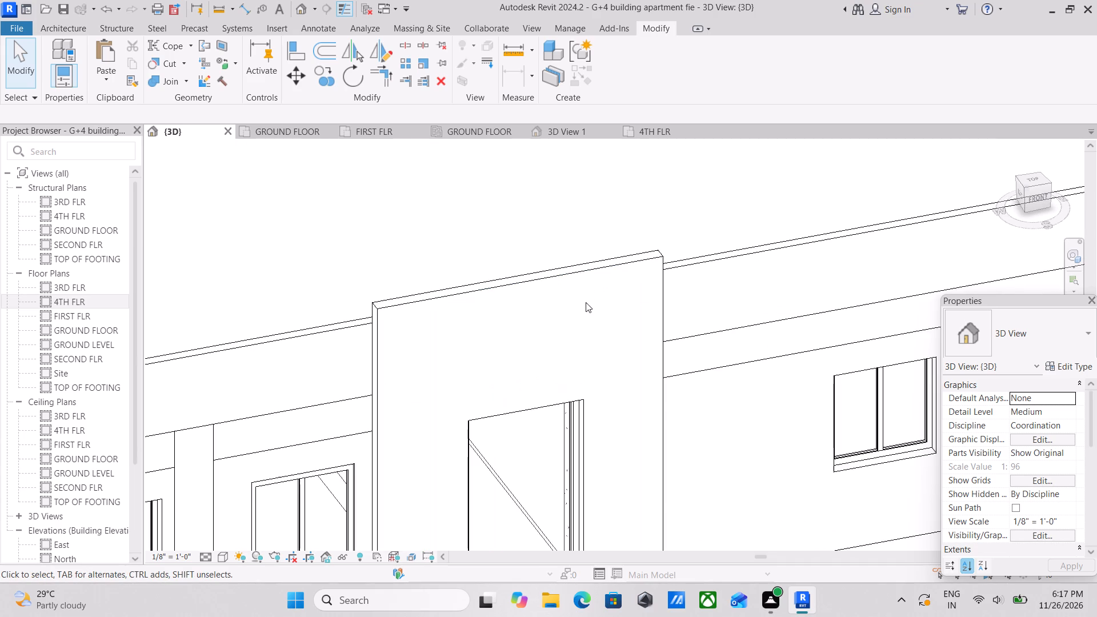
scroll(586, 303, up, 1)
click(668, 250)
scroll(547, 288, down, 2)
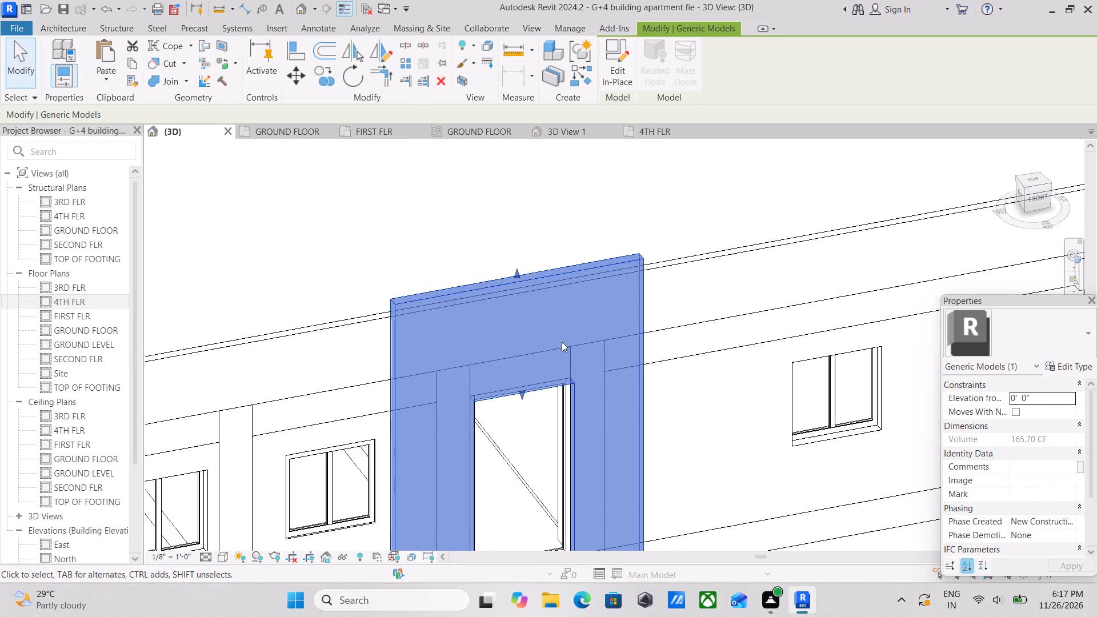
scroll(562, 342, down, 1)
middle_drag(562, 342, 576, 280)
middle_drag(566, 307, 608, 417)
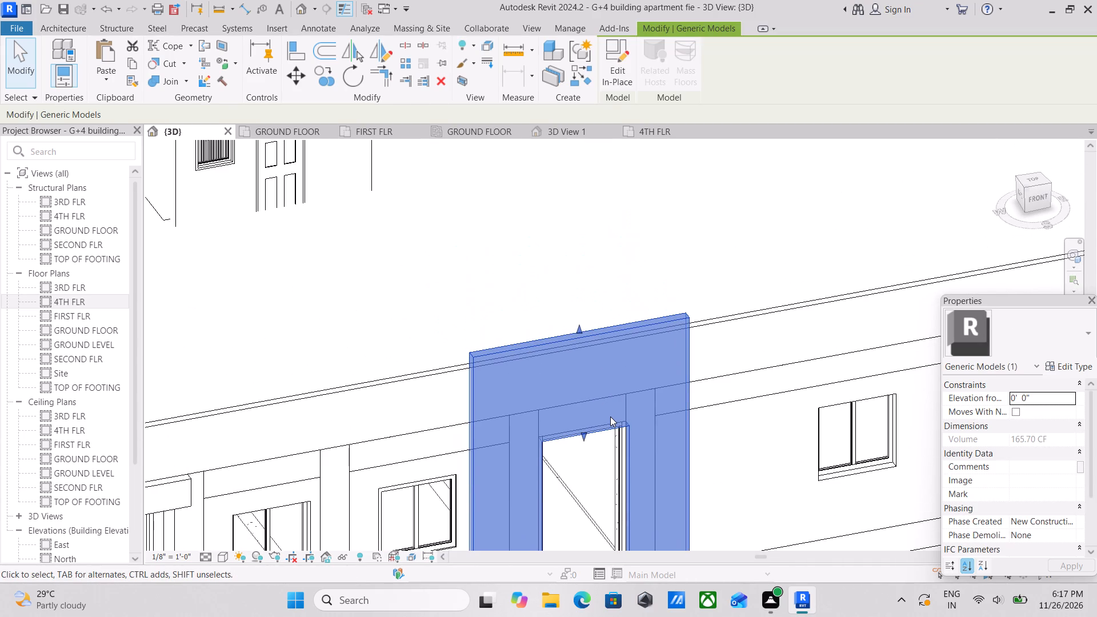
key(Escape)
key(Escape)
scroll(675, 395, down, 1)
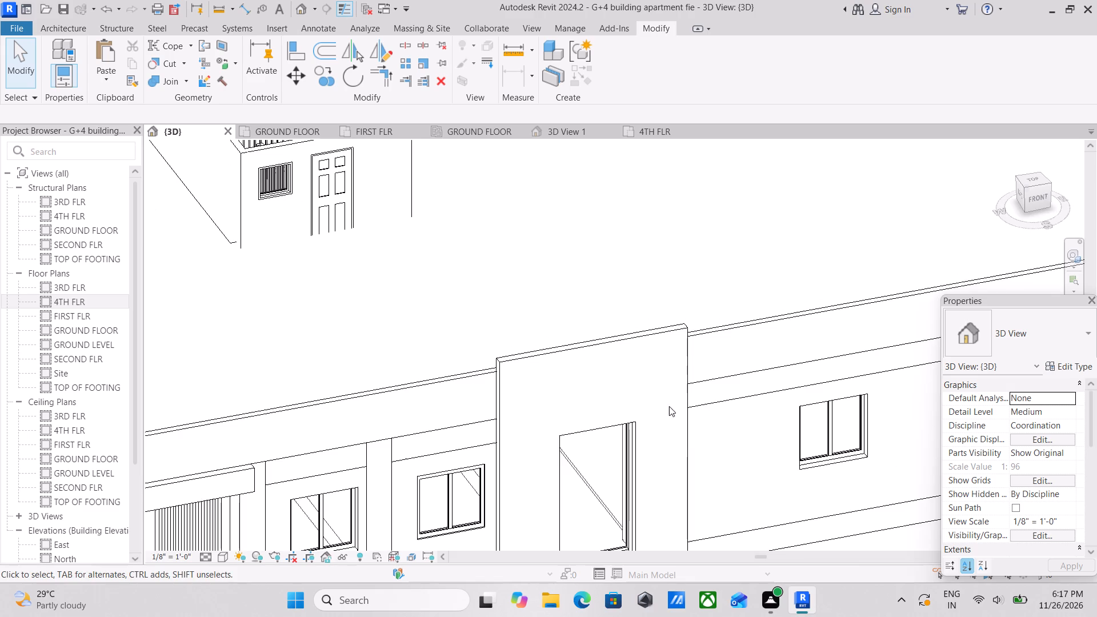
middle_drag(669, 402, 680, 331)
scroll(695, 371, up, 2)
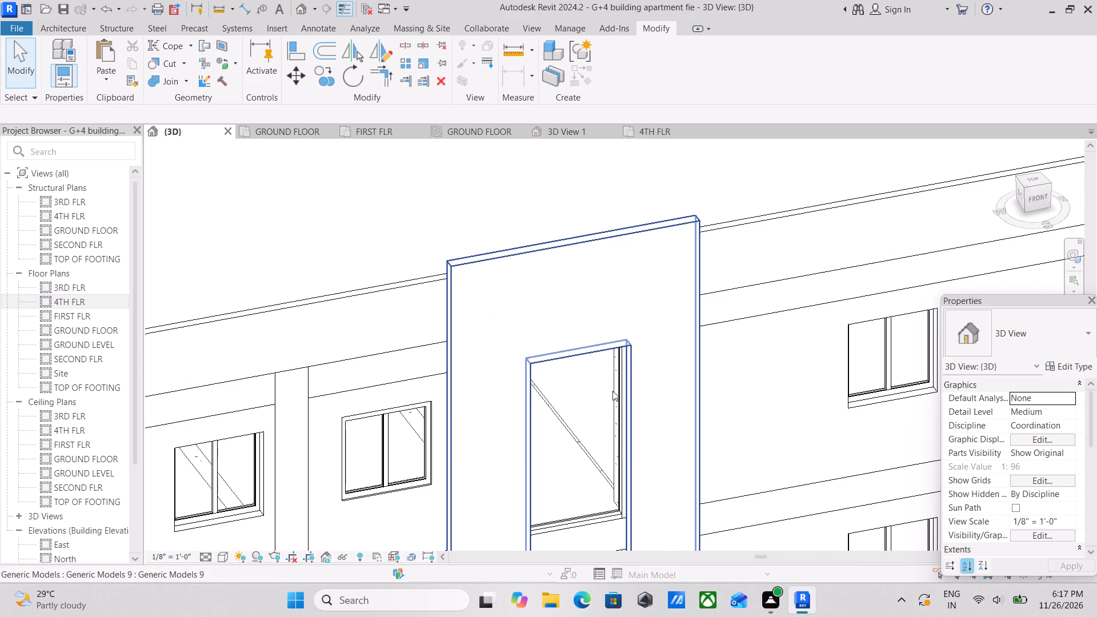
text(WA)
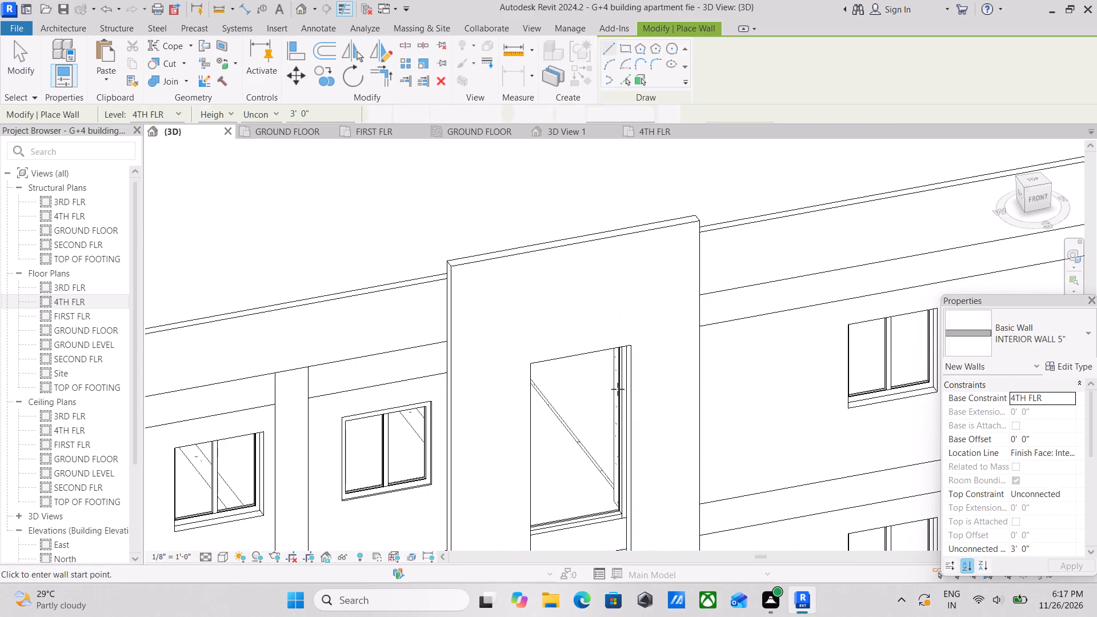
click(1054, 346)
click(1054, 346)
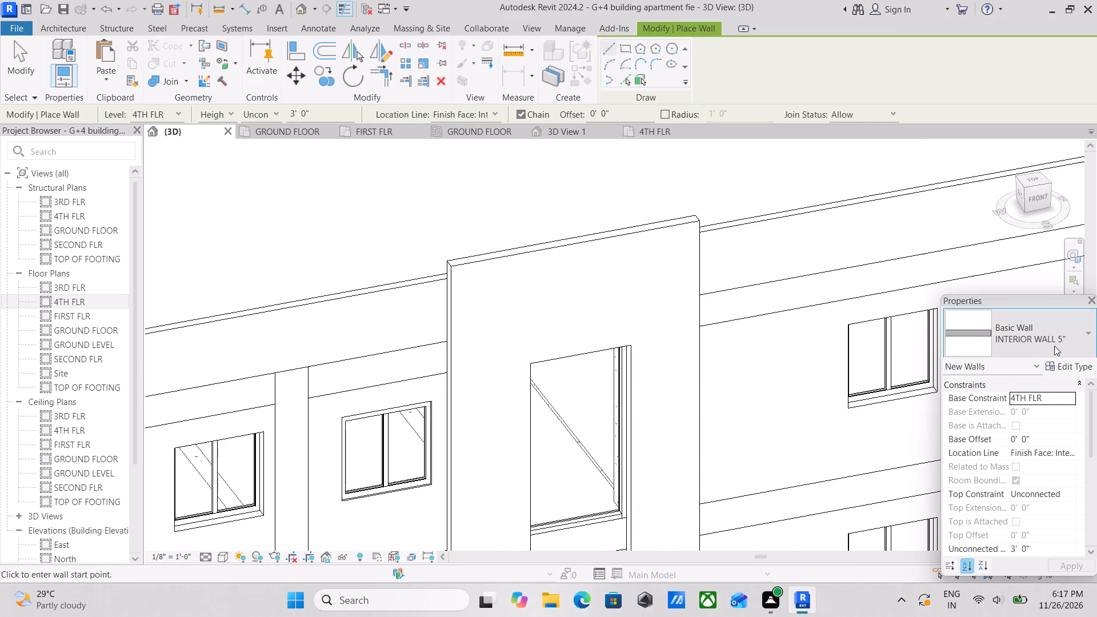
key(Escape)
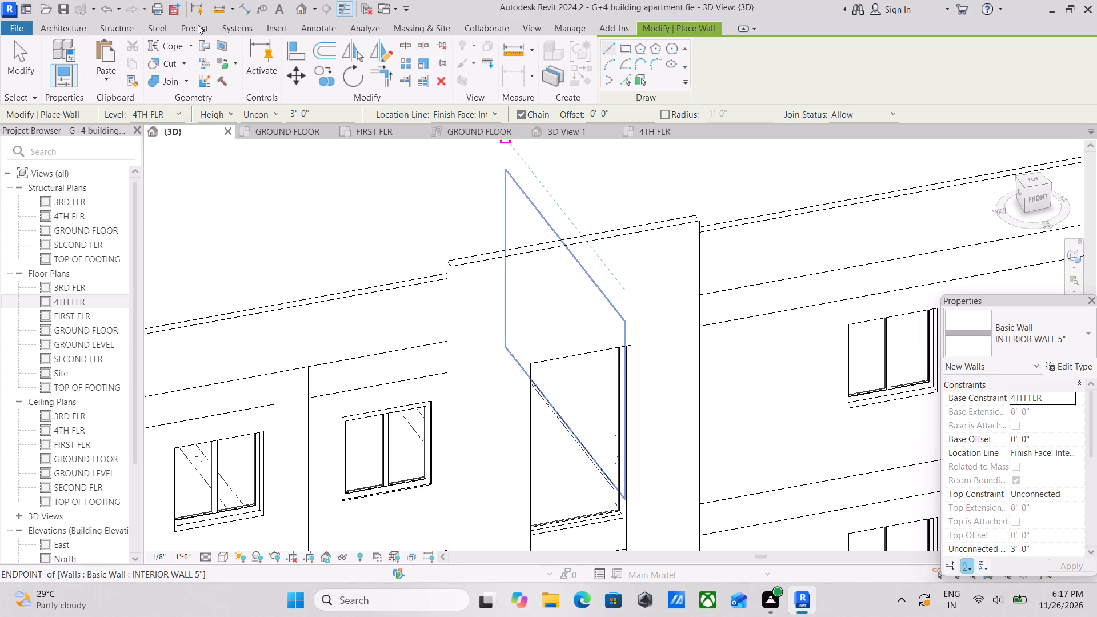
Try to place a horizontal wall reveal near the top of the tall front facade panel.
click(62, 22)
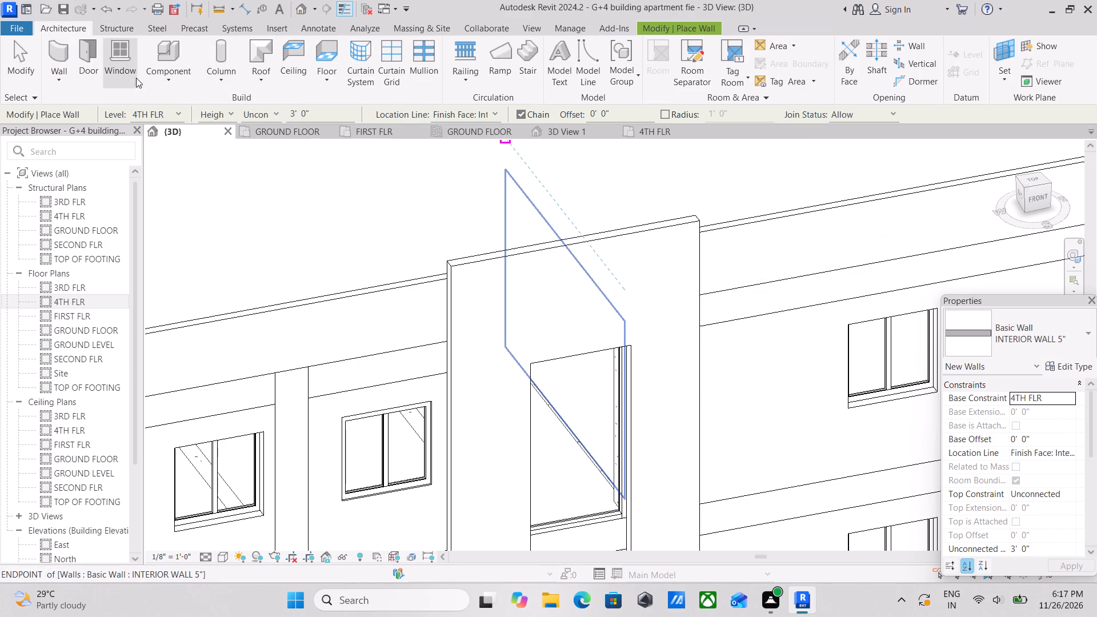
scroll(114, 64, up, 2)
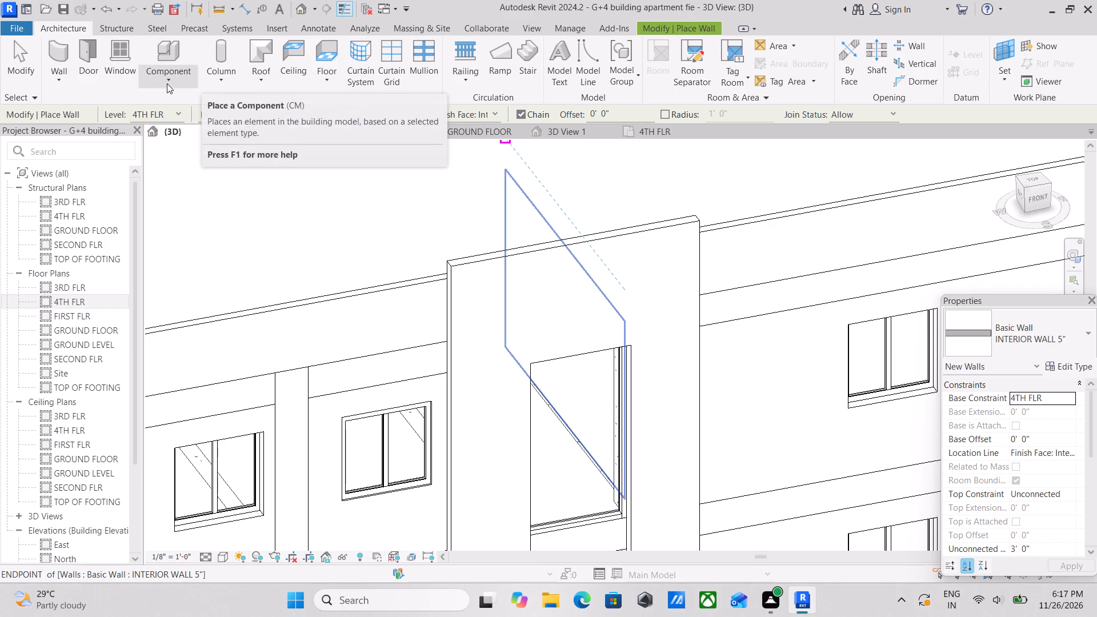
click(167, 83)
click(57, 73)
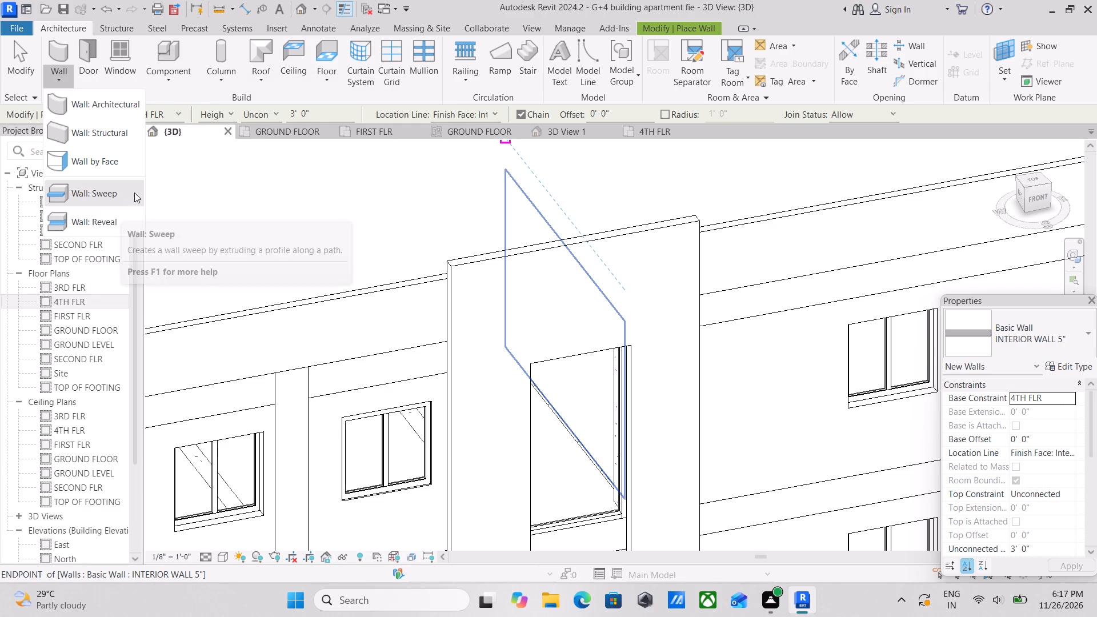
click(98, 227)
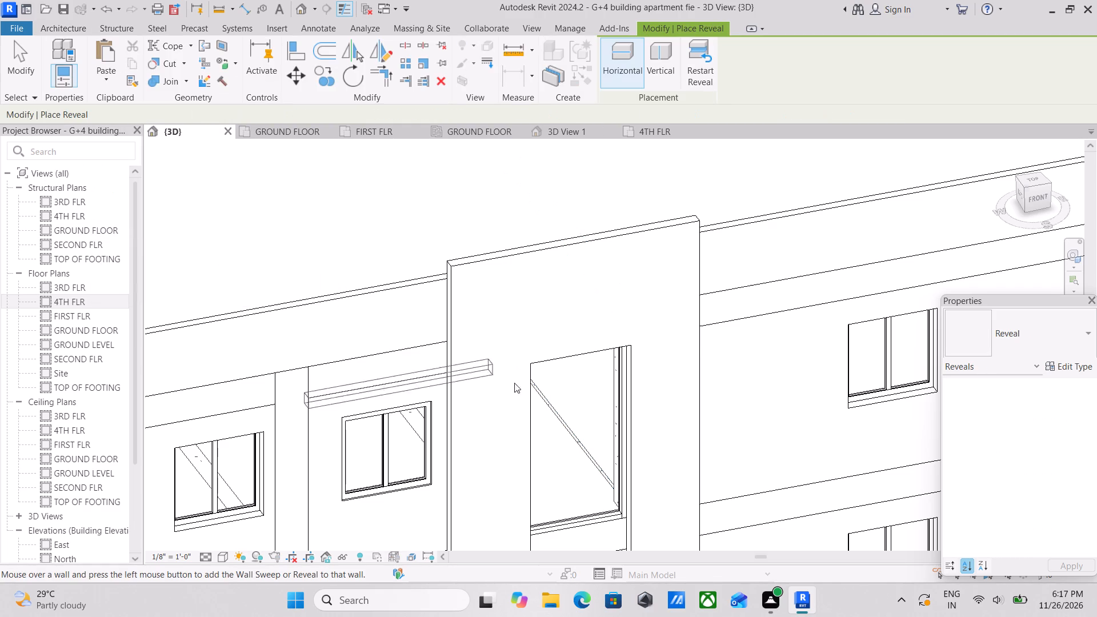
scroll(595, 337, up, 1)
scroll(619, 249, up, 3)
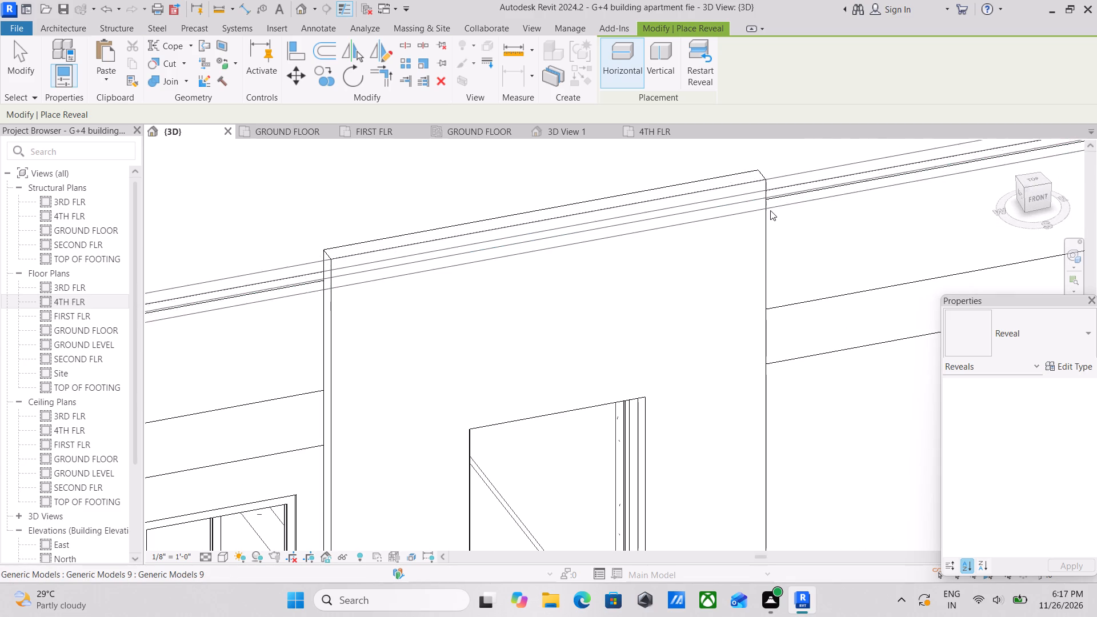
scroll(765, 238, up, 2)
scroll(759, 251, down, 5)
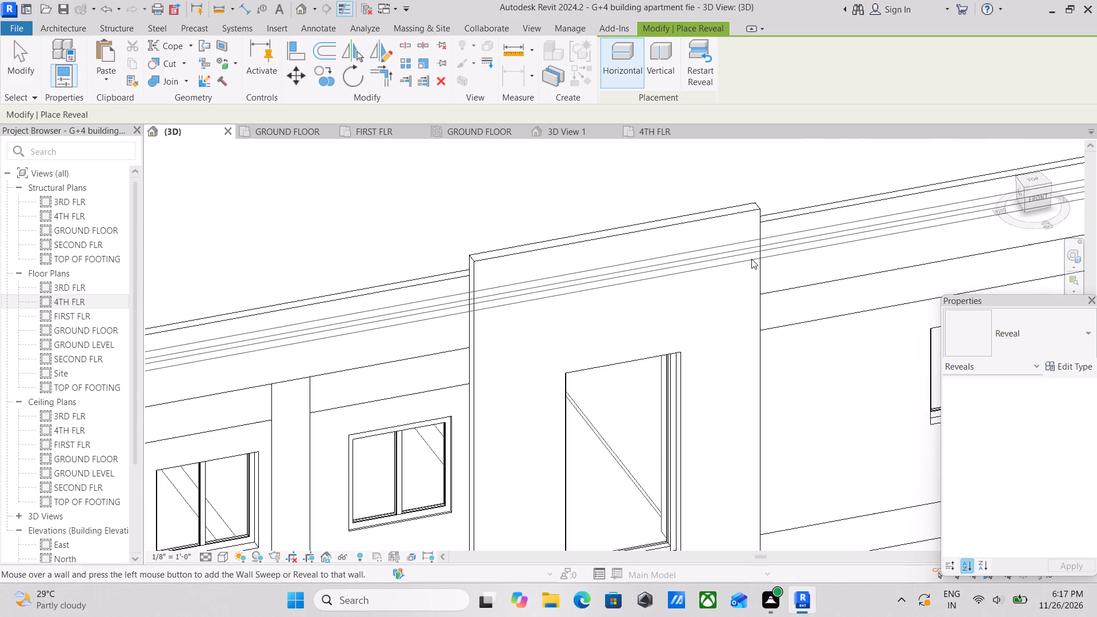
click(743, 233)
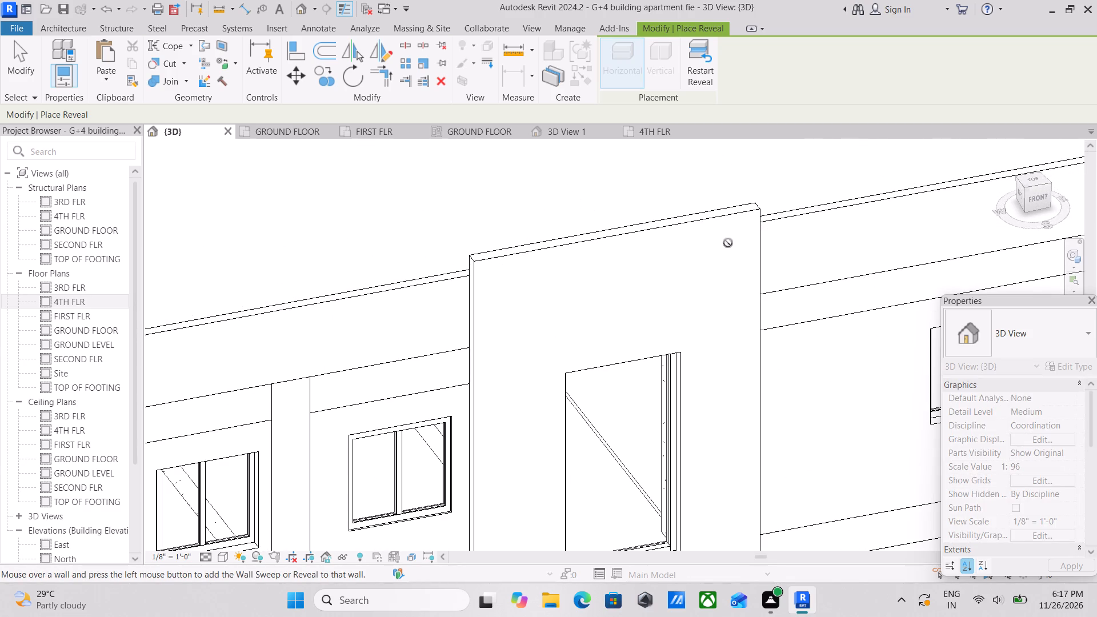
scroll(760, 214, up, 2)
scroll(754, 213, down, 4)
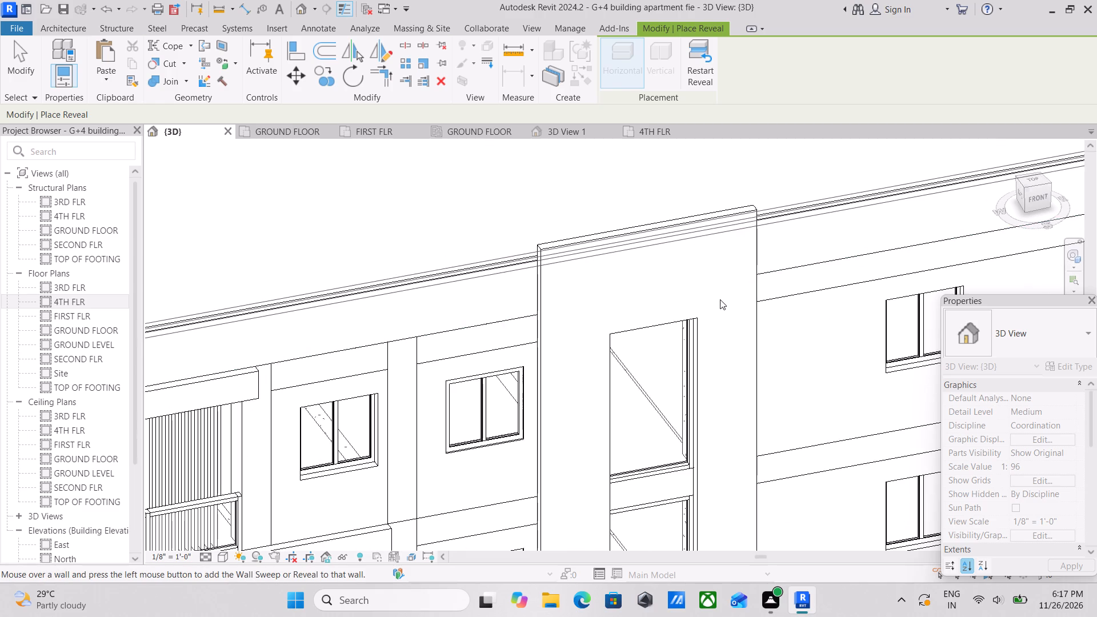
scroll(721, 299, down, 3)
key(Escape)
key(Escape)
Examine the whole building and the tall panel's meeting with the roof parapet from a more frontal angle.
scroll(727, 298, down, 3)
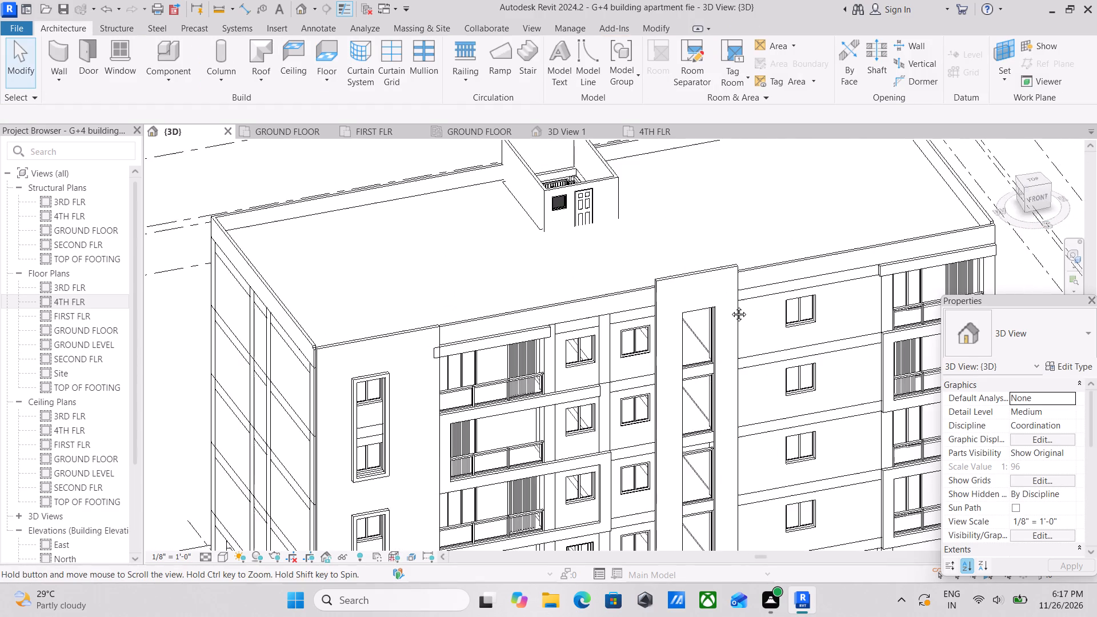
middle_drag(708, 292, 681, 270)
scroll(689, 328, down, 6)
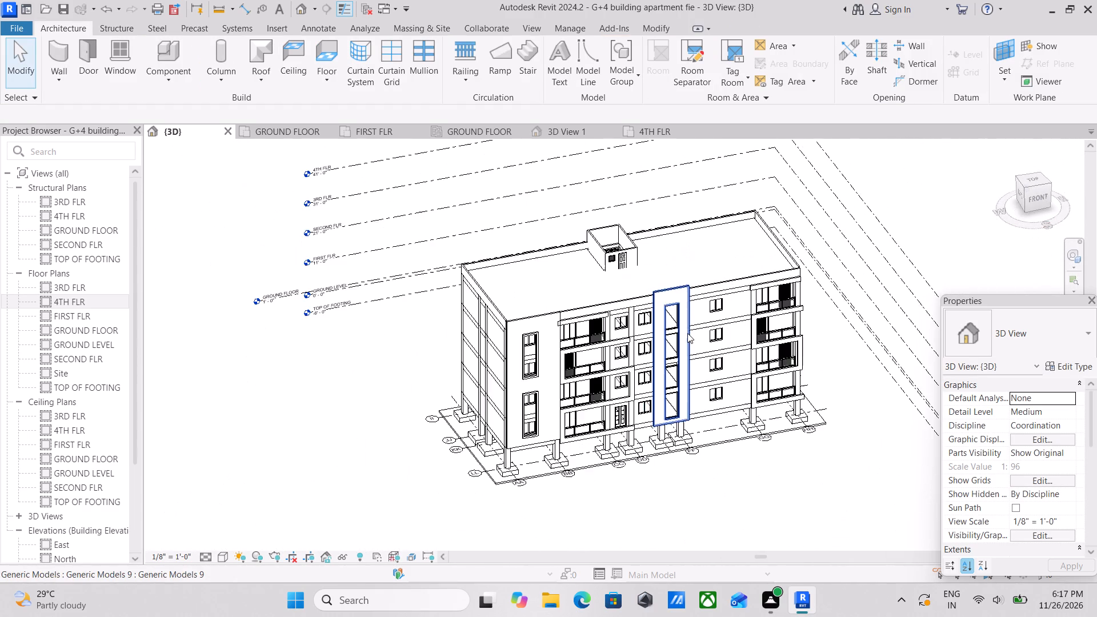
shift+middle_drag(685, 335, 614, 293)
scroll(664, 247, up, 6)
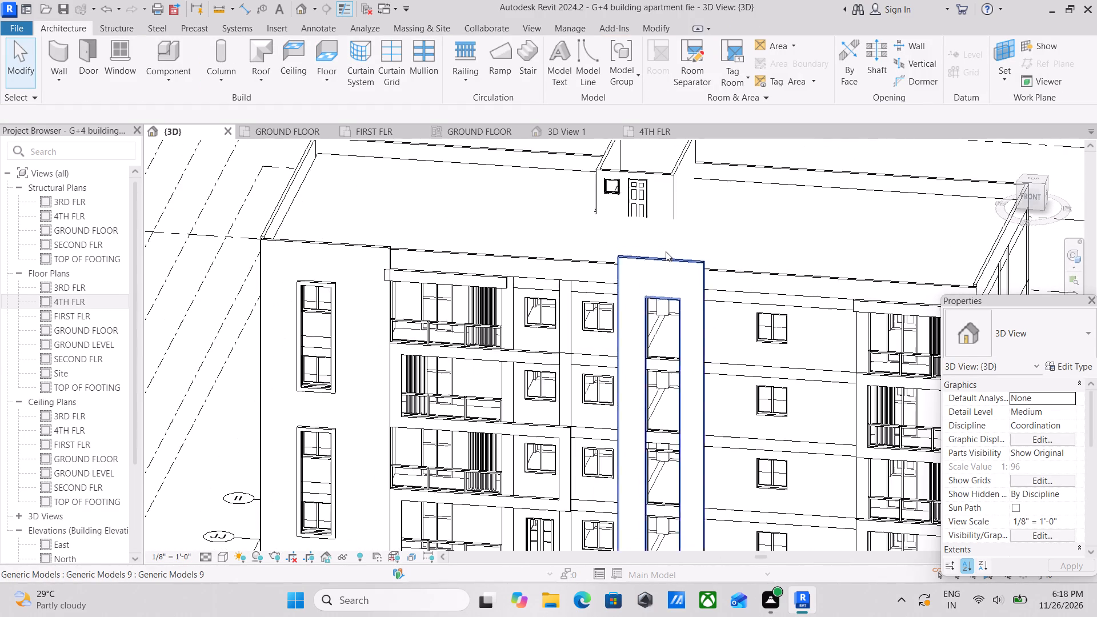
scroll(655, 295, up, 2)
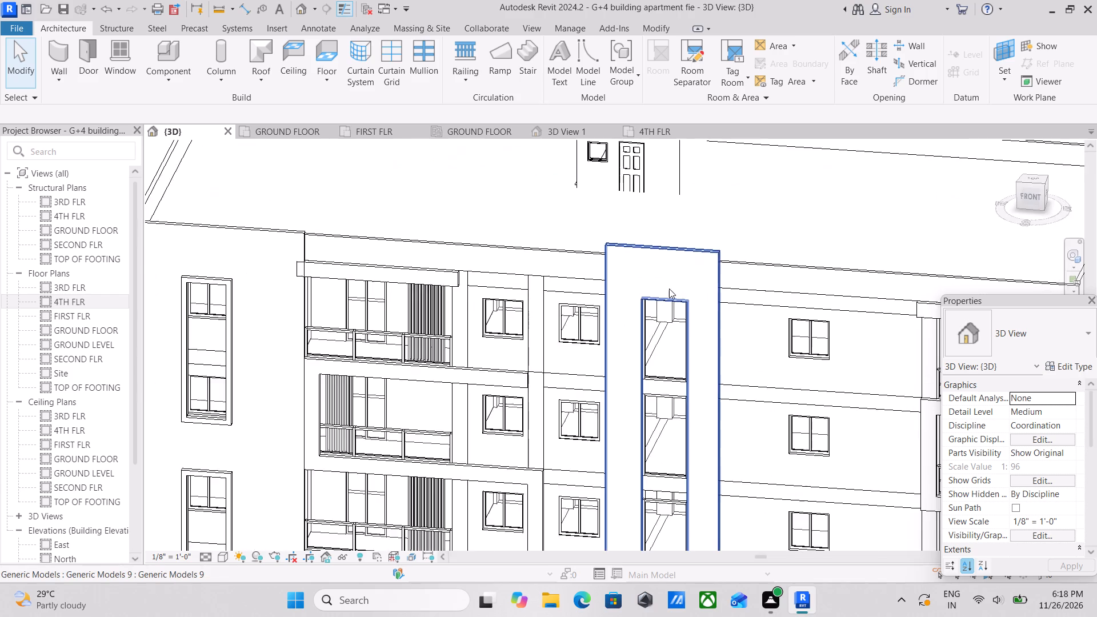
scroll(669, 289, down, 1)
middle_drag(669, 289, 667, 380)
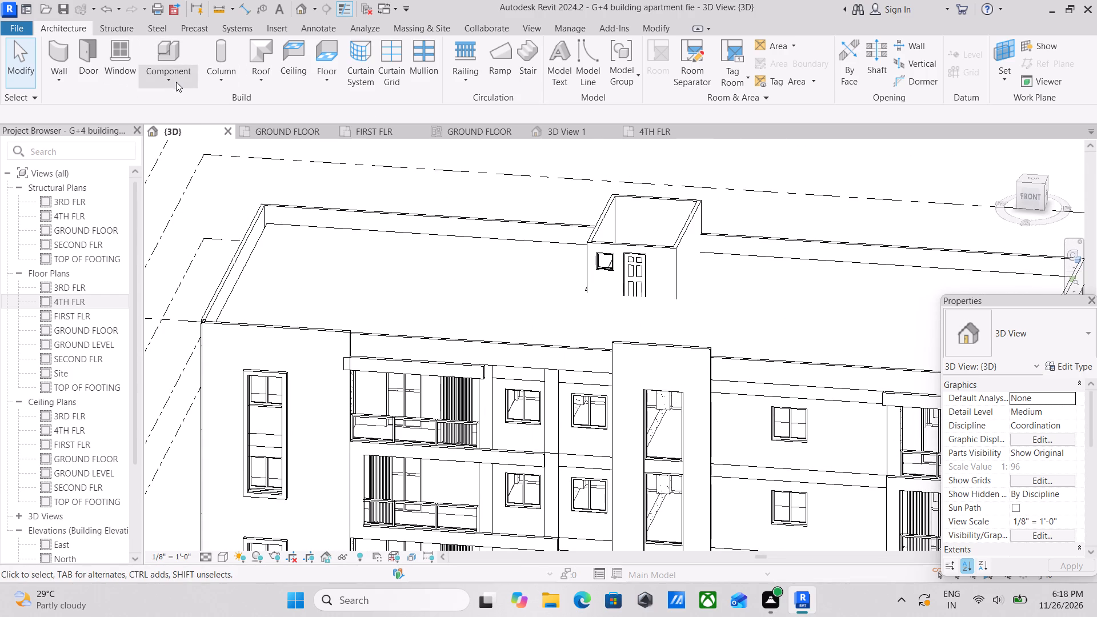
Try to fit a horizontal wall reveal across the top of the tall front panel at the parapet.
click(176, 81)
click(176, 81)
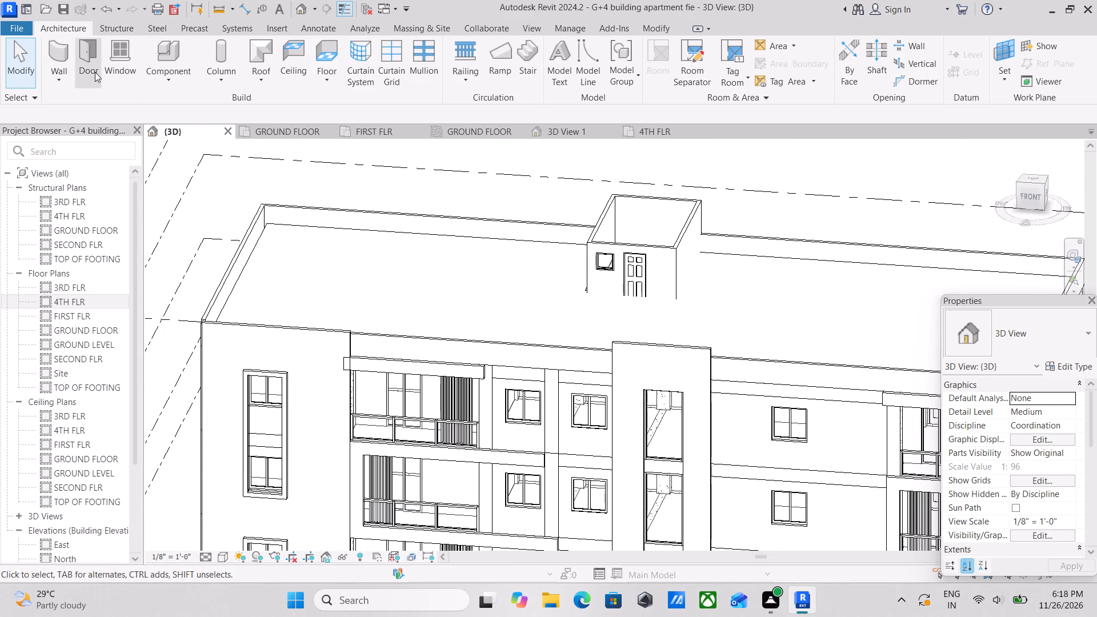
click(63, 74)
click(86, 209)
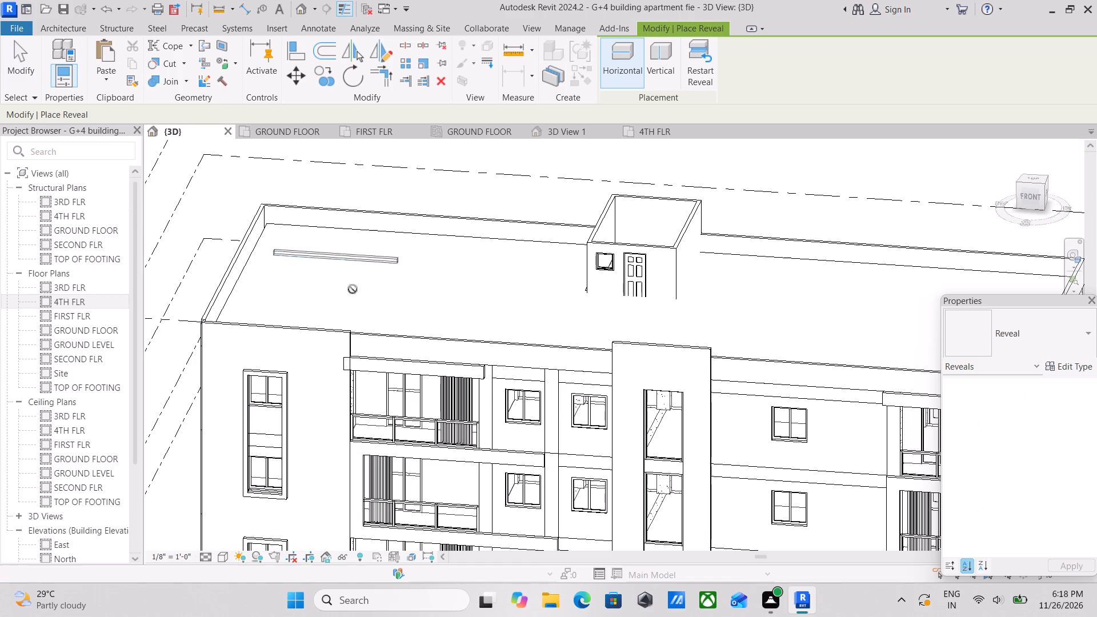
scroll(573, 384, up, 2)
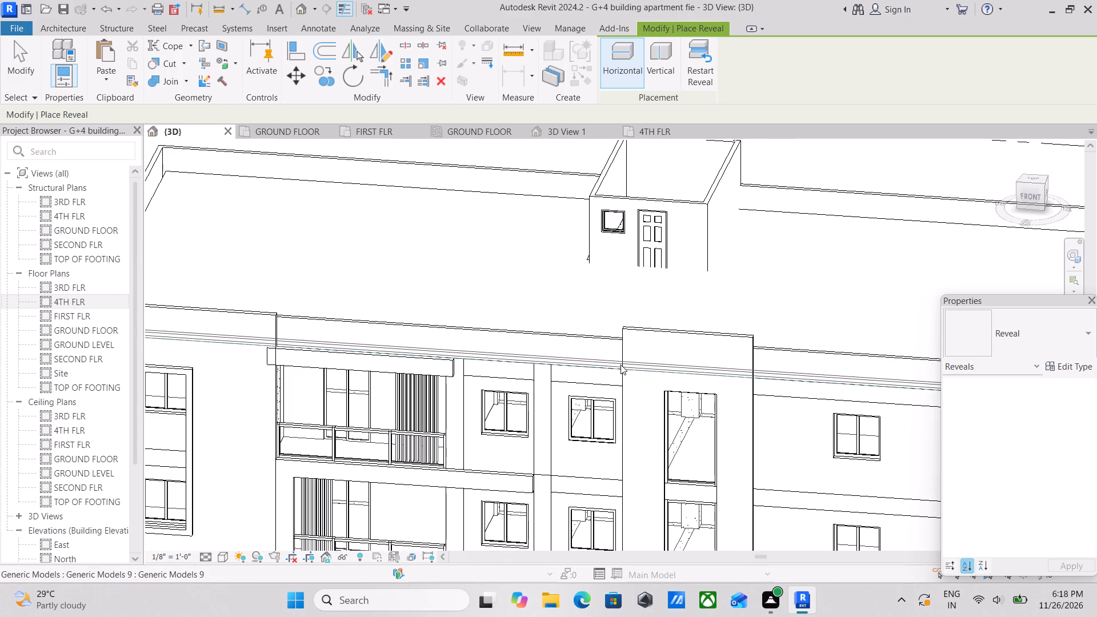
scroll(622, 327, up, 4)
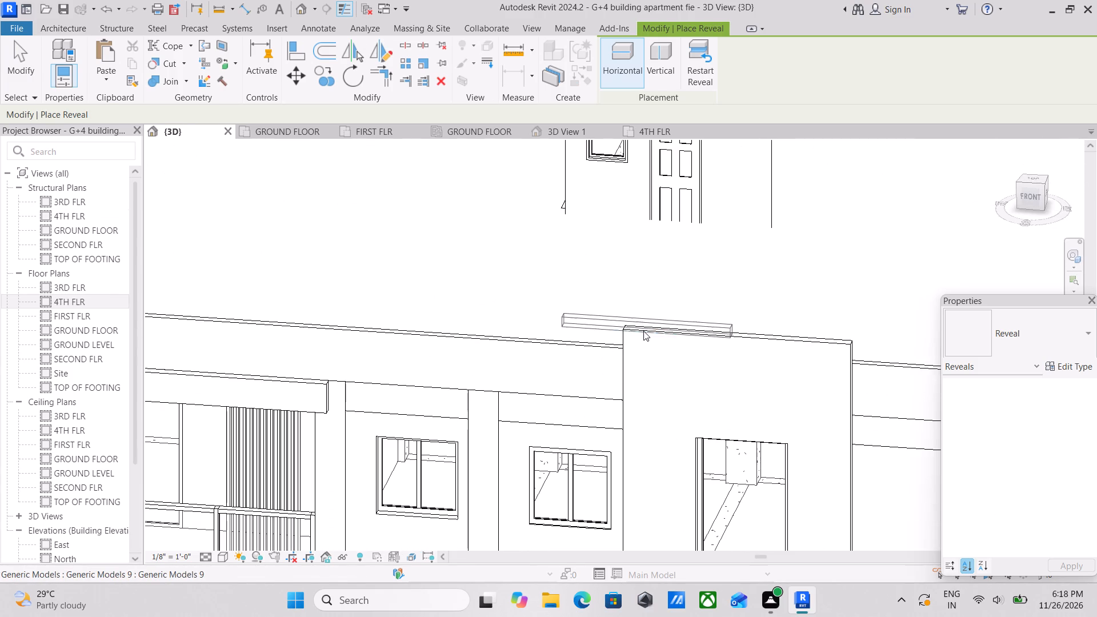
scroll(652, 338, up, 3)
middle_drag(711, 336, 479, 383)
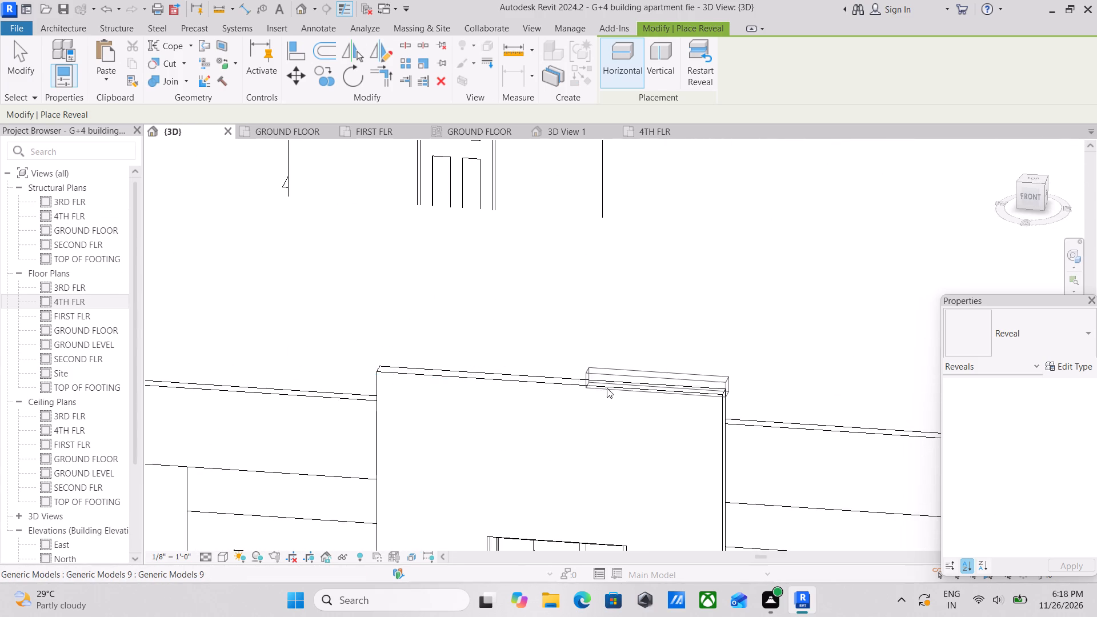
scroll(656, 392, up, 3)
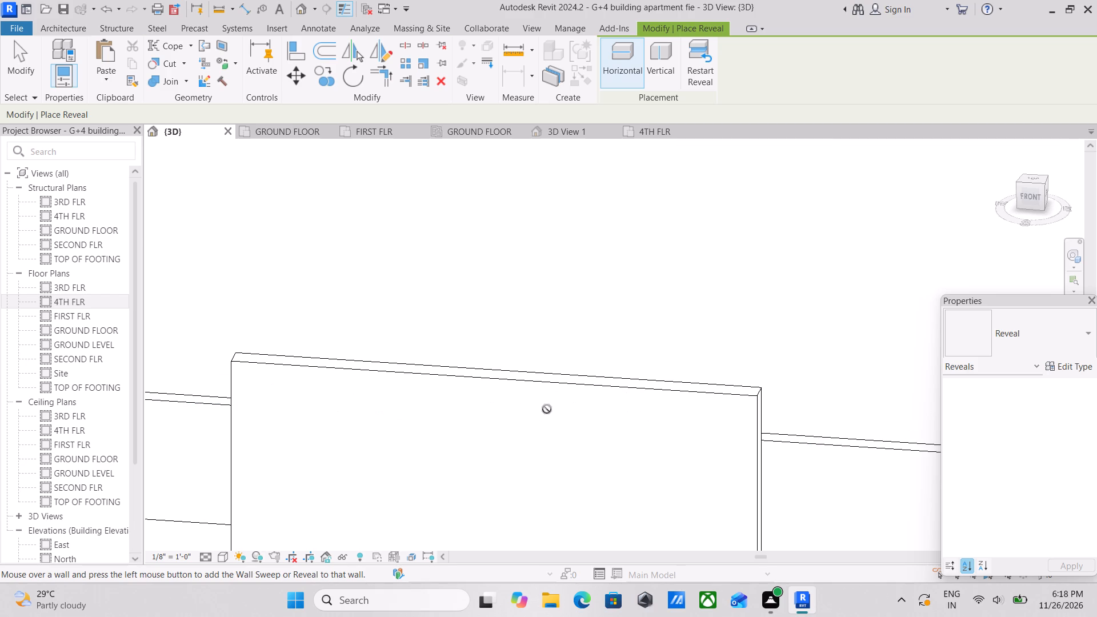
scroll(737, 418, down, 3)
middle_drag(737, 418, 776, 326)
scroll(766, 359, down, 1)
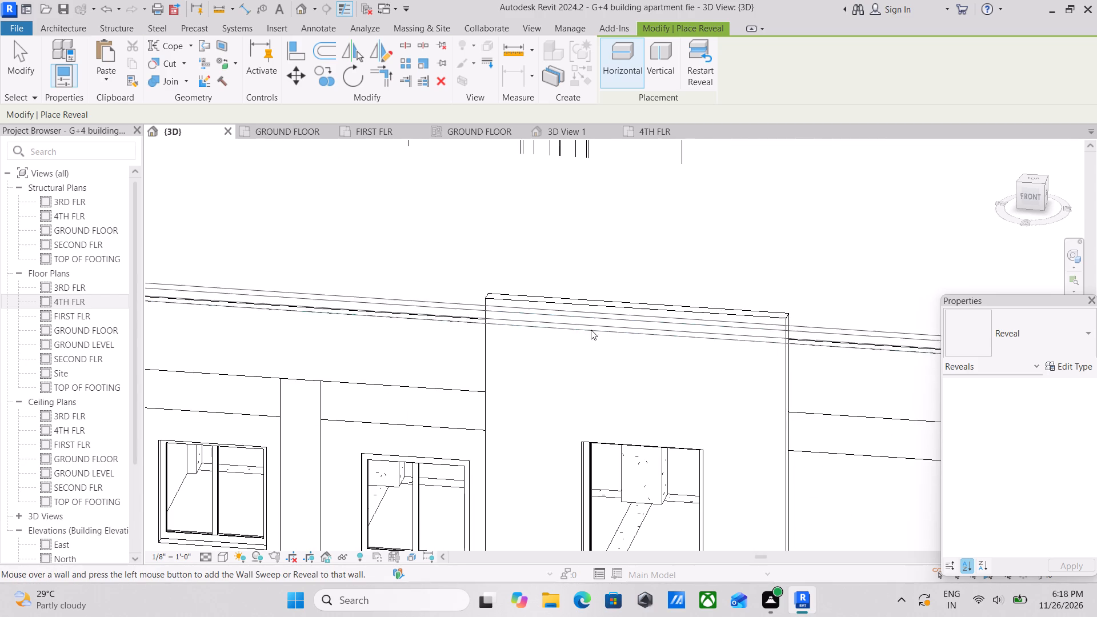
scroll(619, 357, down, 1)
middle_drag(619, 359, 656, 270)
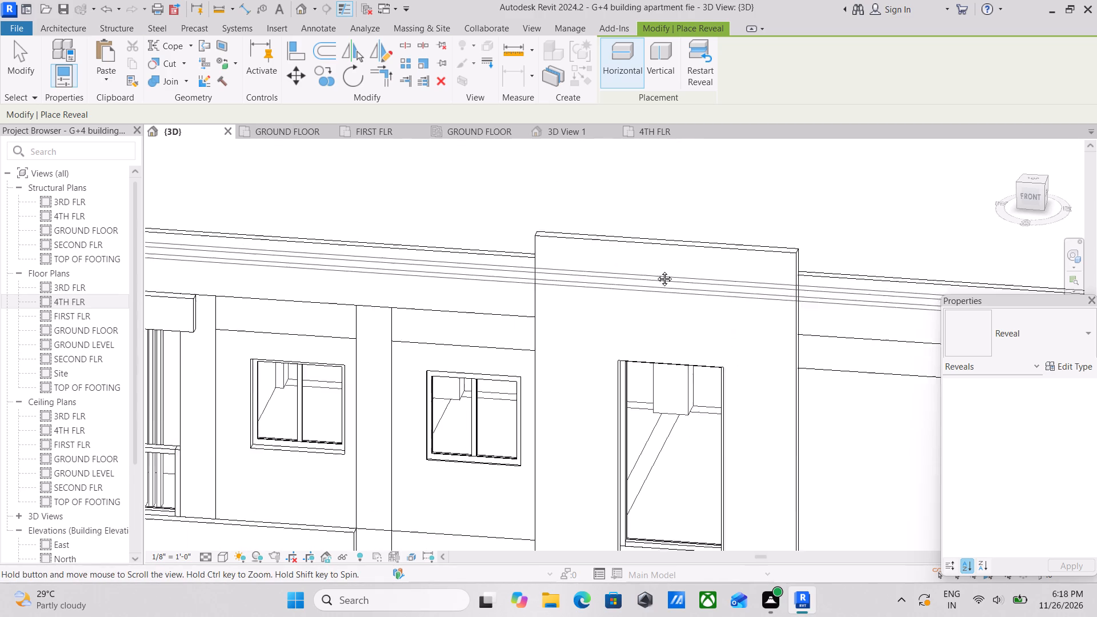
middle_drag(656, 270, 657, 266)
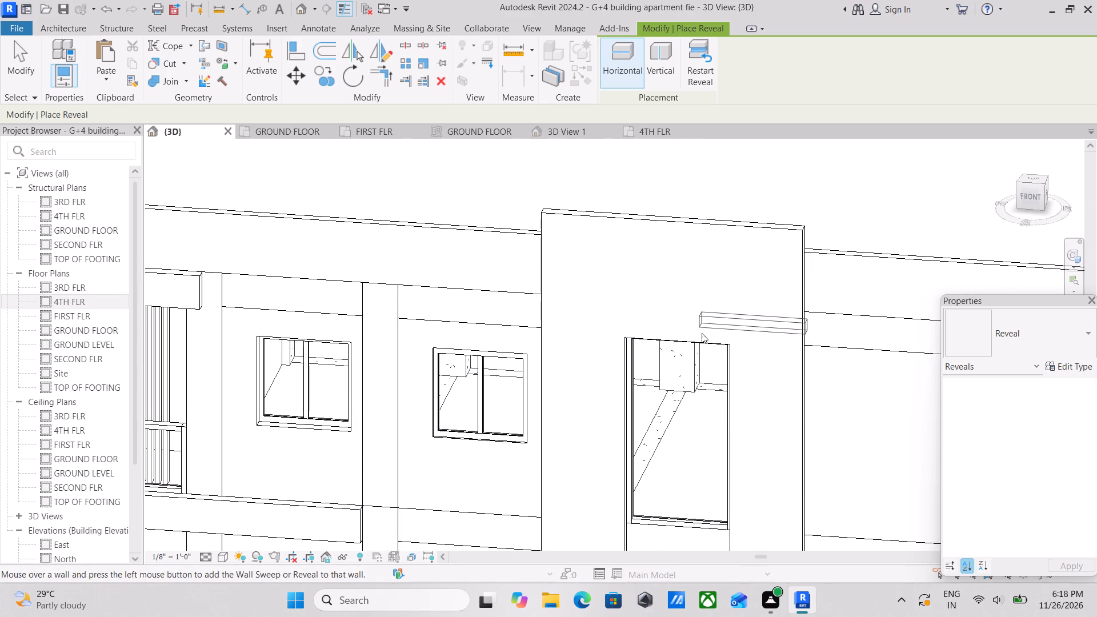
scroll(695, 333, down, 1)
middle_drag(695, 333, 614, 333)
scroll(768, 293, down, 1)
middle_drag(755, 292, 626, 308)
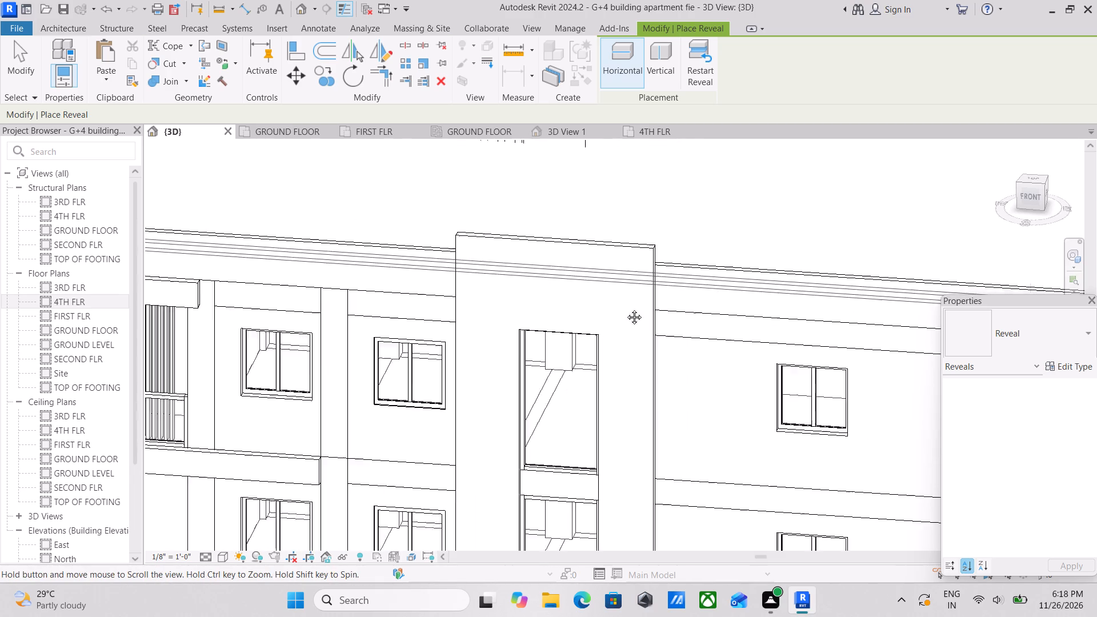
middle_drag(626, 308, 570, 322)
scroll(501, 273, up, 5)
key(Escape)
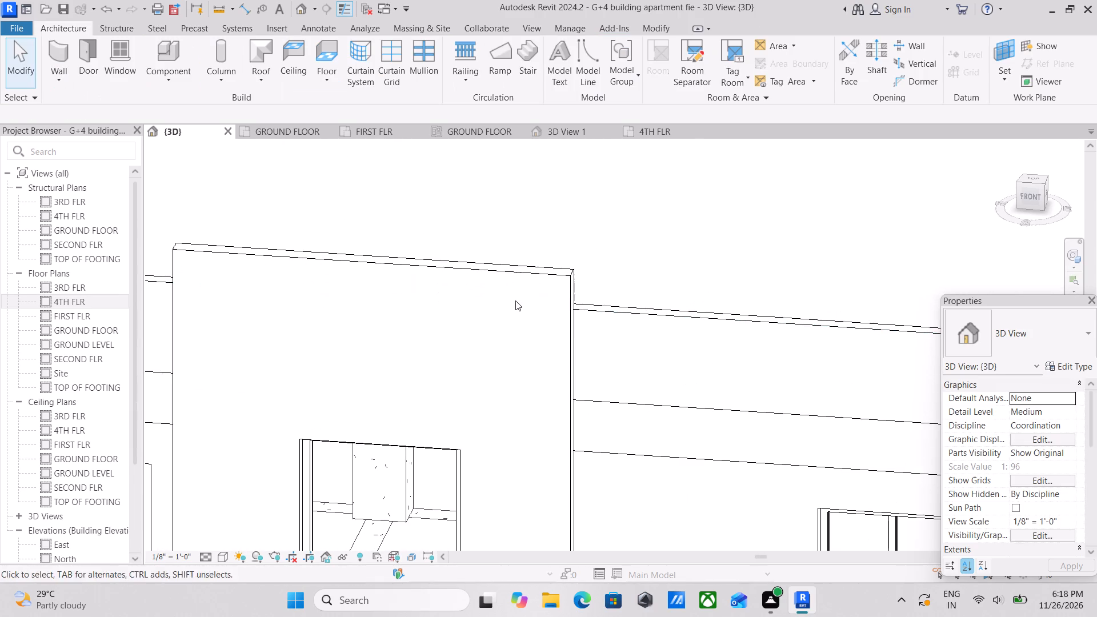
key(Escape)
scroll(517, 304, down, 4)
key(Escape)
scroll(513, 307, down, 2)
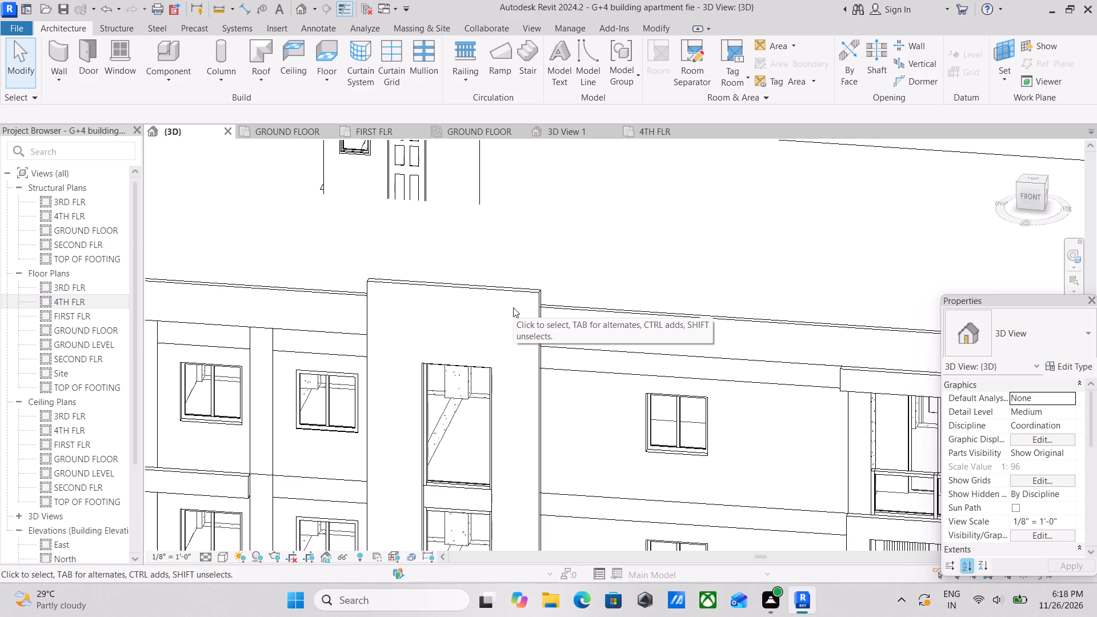
Examine the upper front facade around the tall panel, its stacked openings and the roof parapet.
scroll(513, 307, down, 4)
scroll(497, 351, down, 2)
key(Escape)
middle_drag(497, 351, 567, 276)
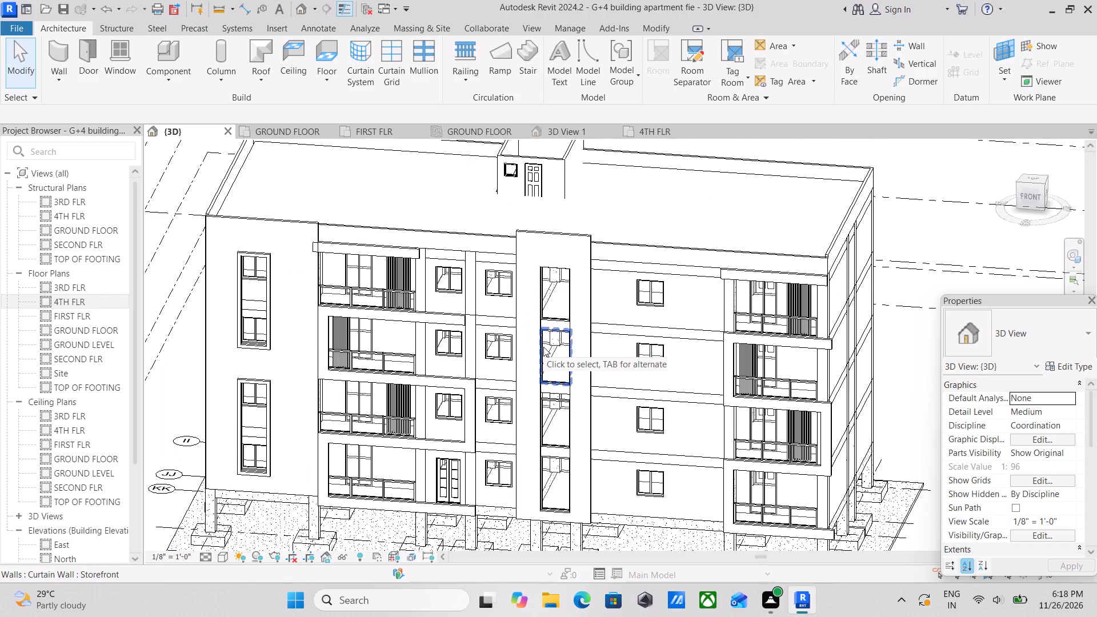
scroll(616, 335, down, 1)
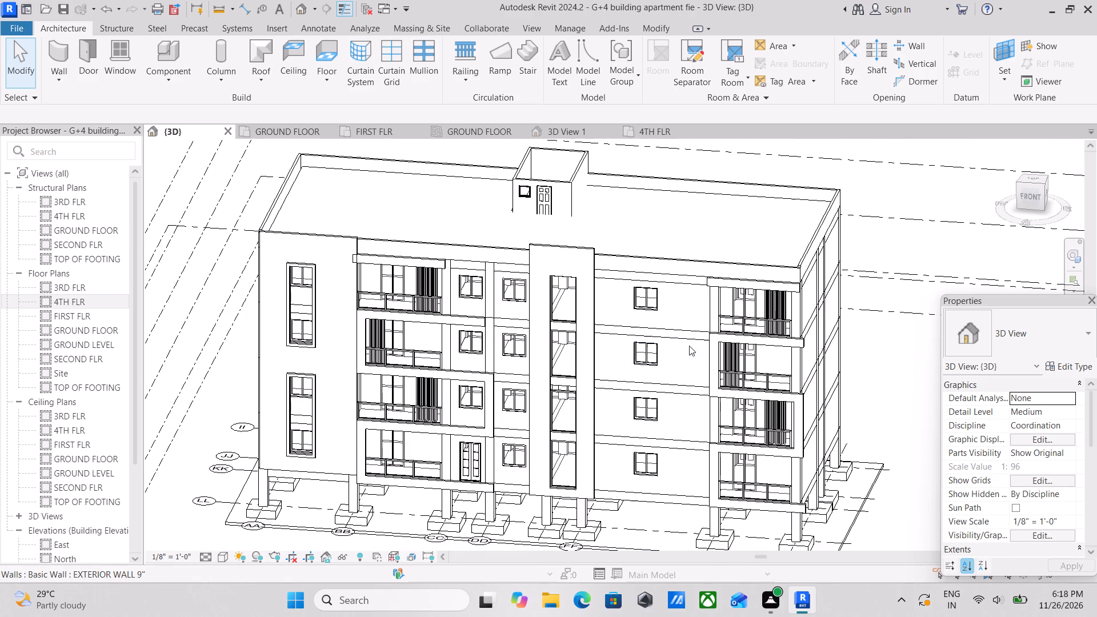
scroll(693, 346, up, 1)
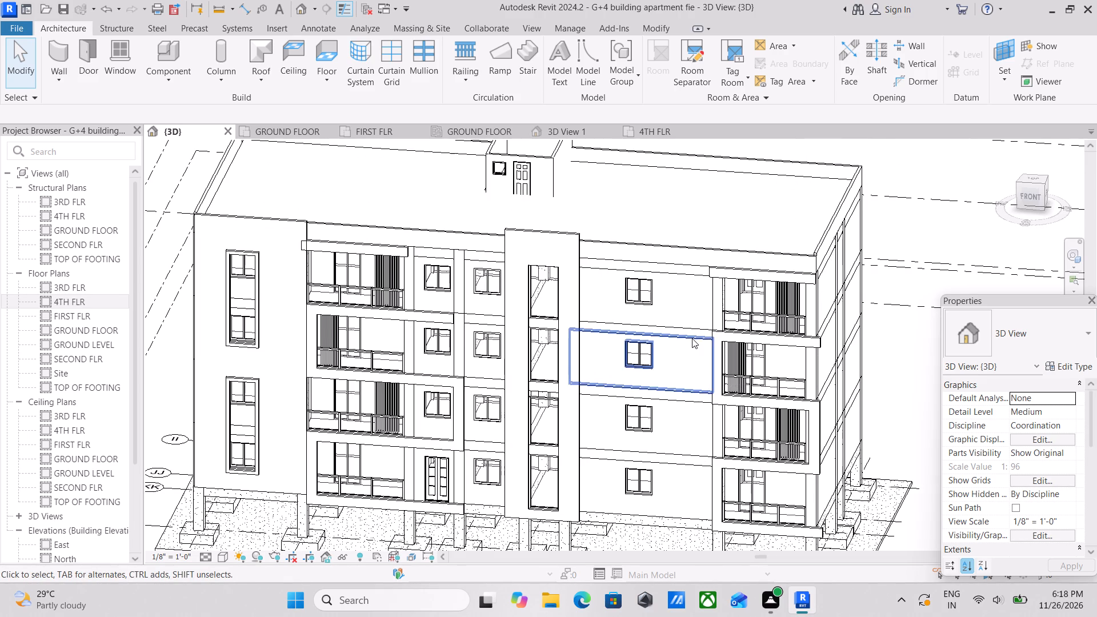
middle_drag(692, 338, 771, 330)
scroll(732, 328, up, 1)
middle_drag(731, 328, 684, 328)
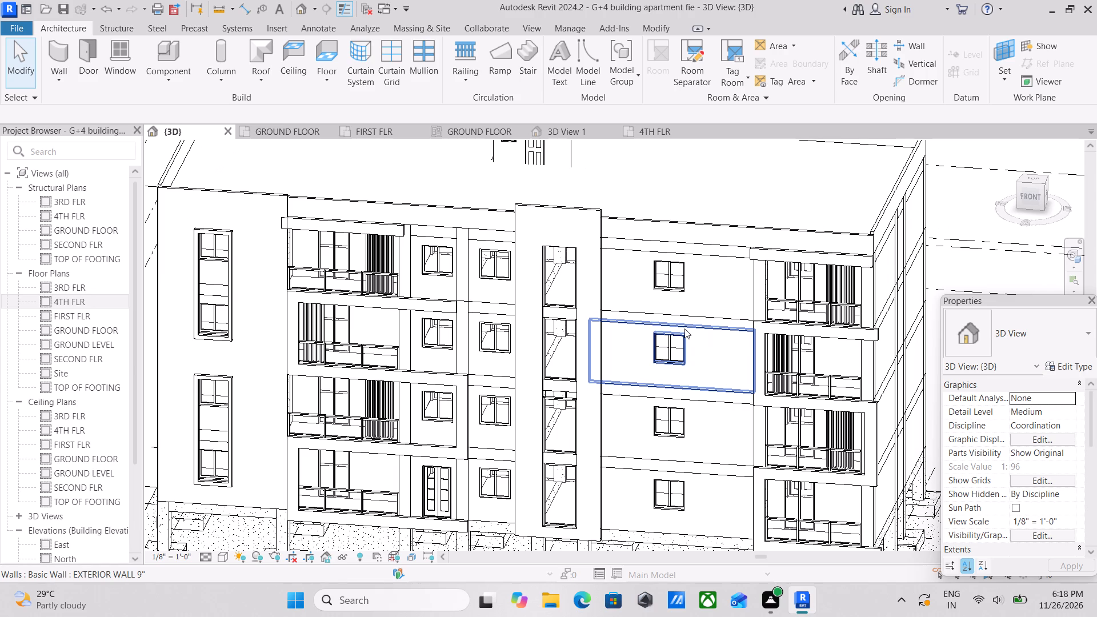
middle_drag(570, 320, 631, 398)
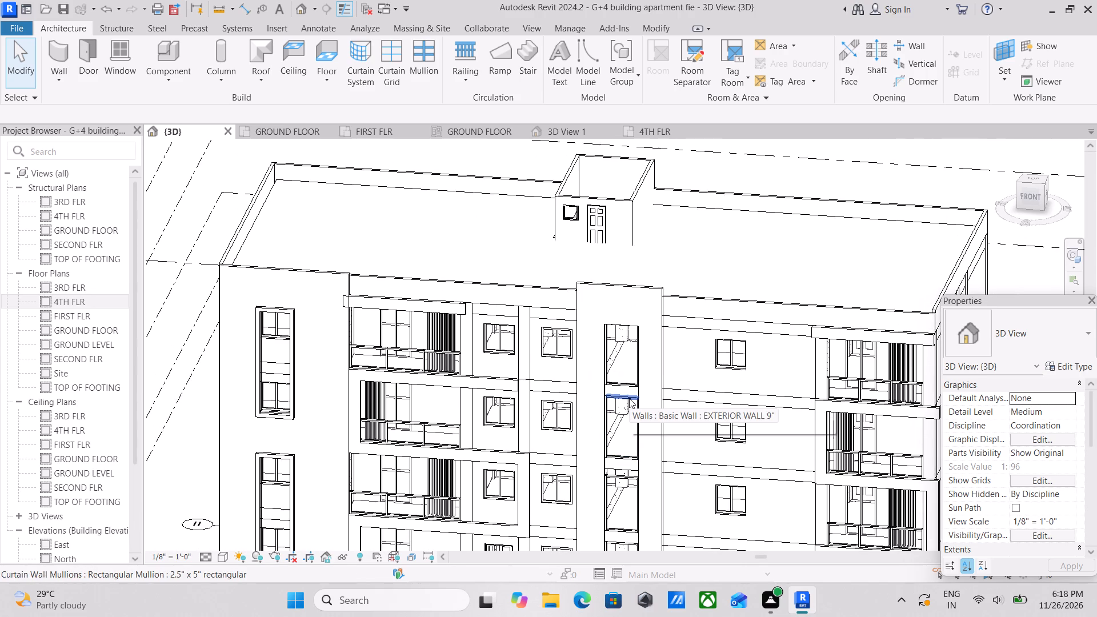
scroll(670, 366, down, 1)
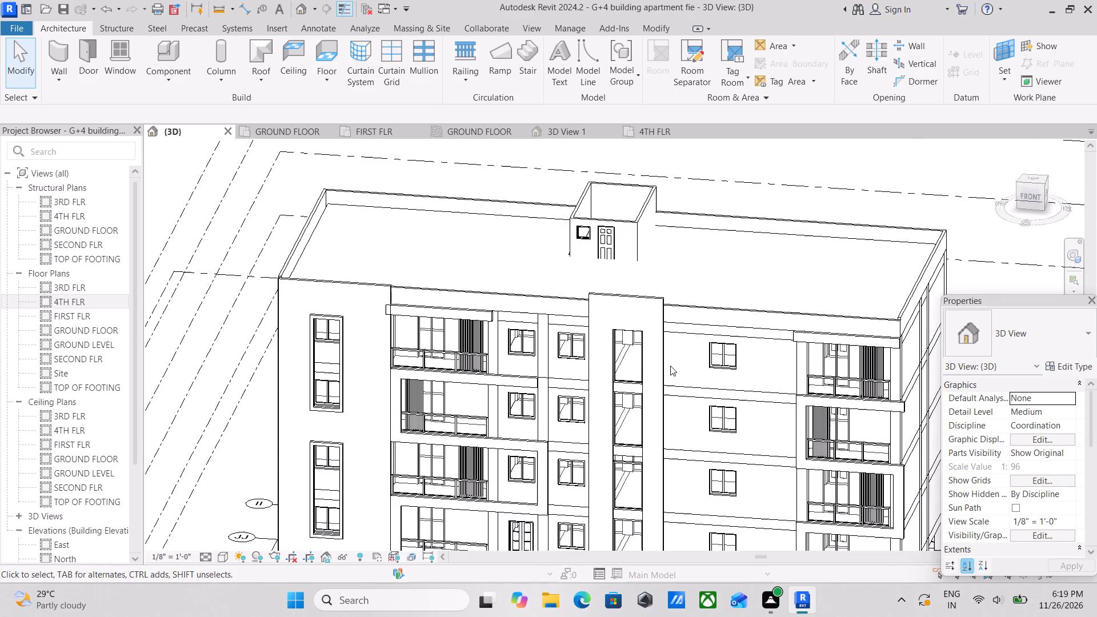
middle_drag(670, 366, 620, 401)
scroll(697, 379, up, 5)
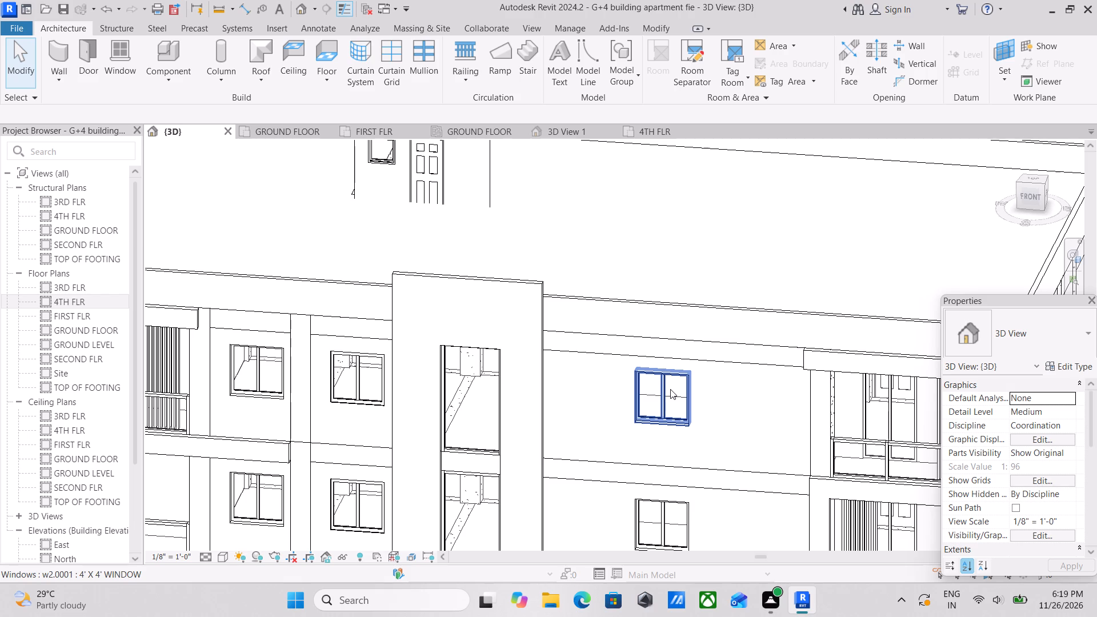
scroll(688, 380, down, 3)
middle_drag(673, 395, 684, 311)
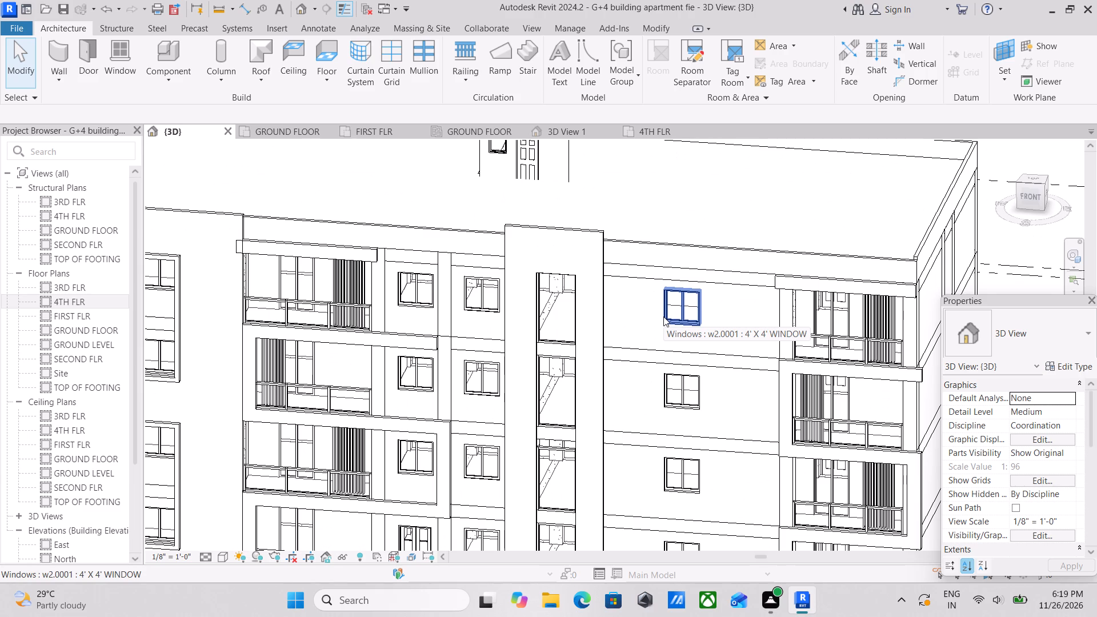
scroll(663, 316, down, 4)
scroll(620, 372, down, 1)
middle_drag(620, 370, 626, 292)
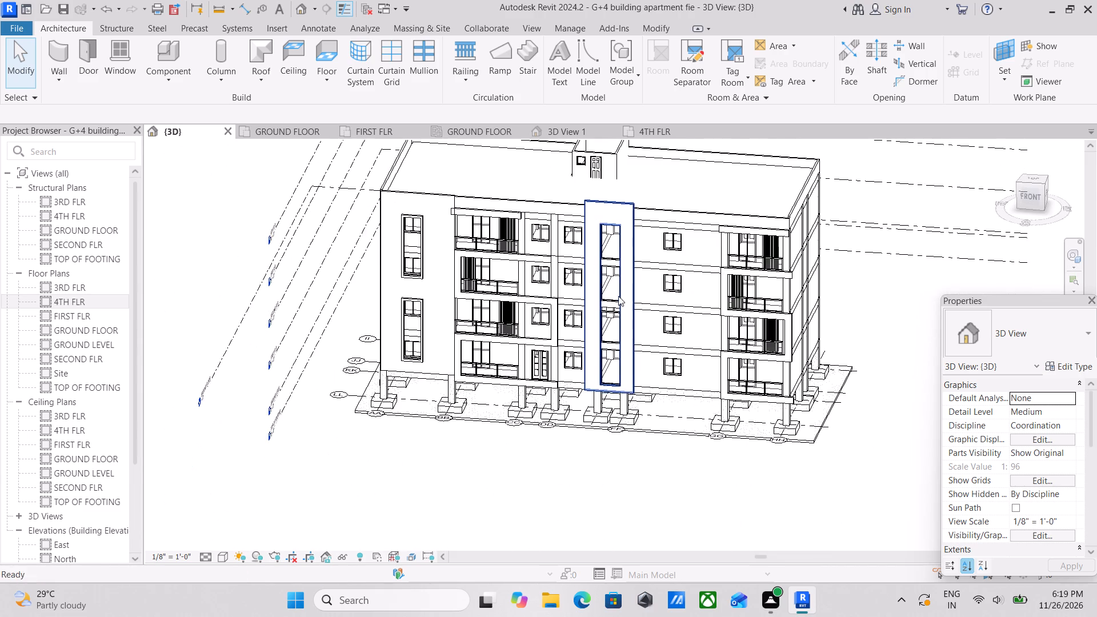
Raise the top of the FIRST FLR storefront curtain wall in the tall panel's opening to a top offset of -1' 6".
scroll(580, 371, up, 2)
middle_drag(611, 330, 611, 370)
scroll(611, 370, up, 1)
scroll(619, 316, up, 4)
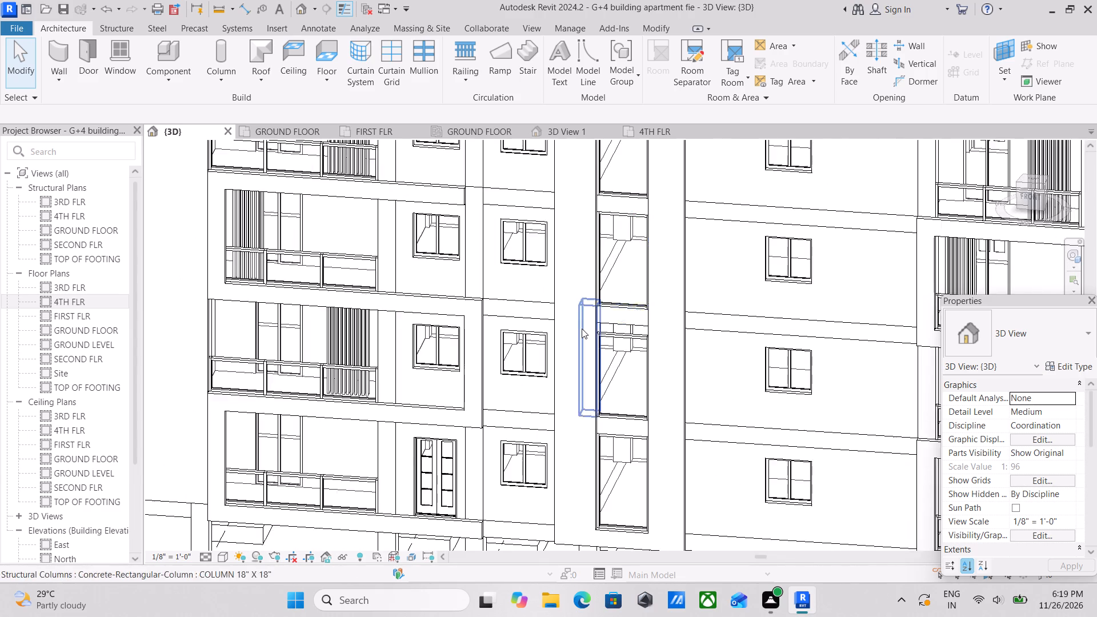
scroll(582, 328, up, 4)
click(638, 344)
scroll(641, 343, up, 2)
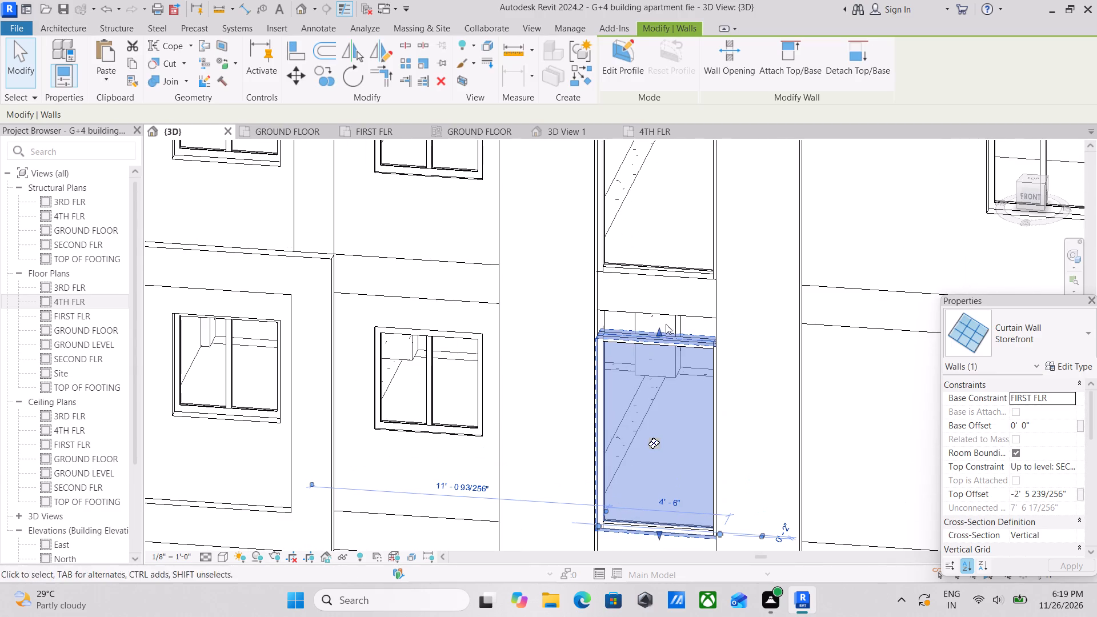
drag(660, 327, 663, 314)
scroll(663, 314, down, 2)
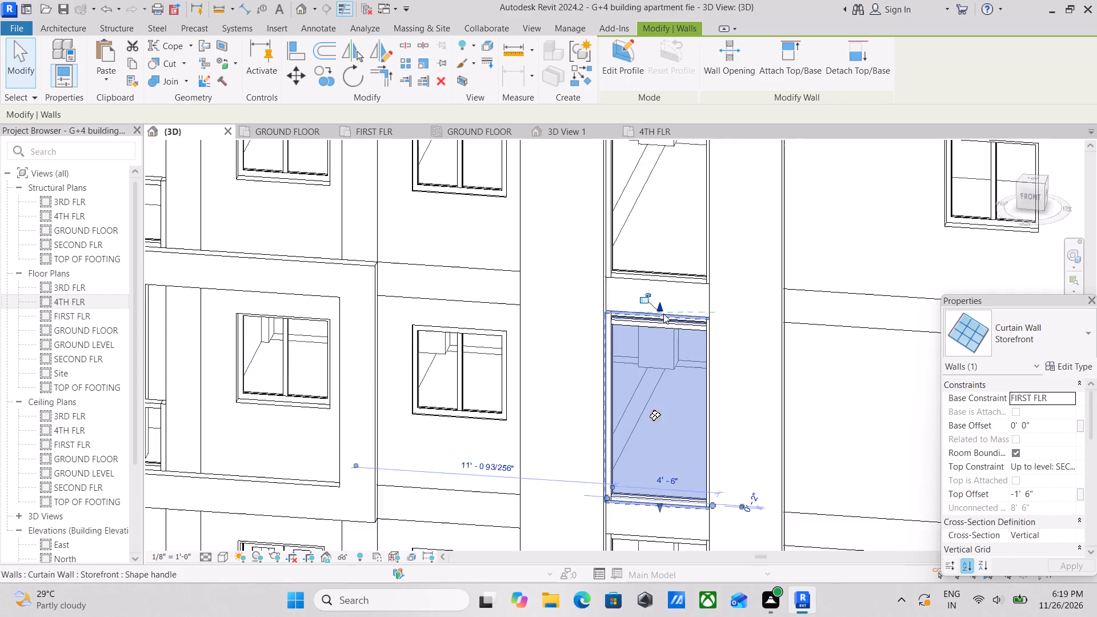
scroll(663, 314, down, 6)
scroll(607, 348, down, 7)
key(Escape)
scroll(614, 344, down, 2)
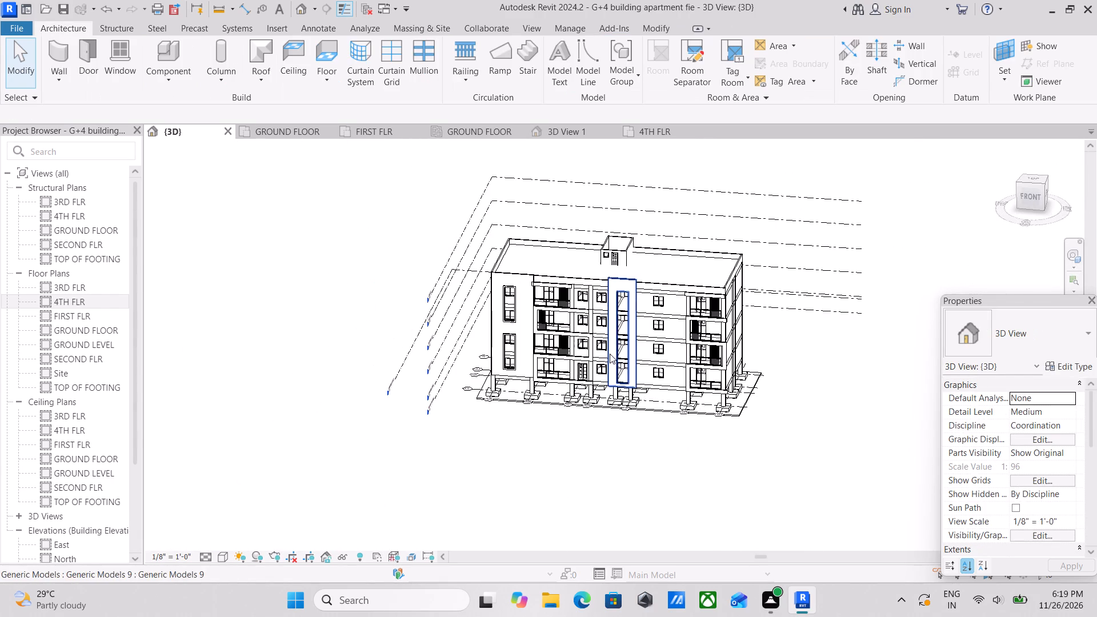
key(Escape)
Stretch the top of the generic model facade panel with the two tall window openings, at the building's end, up above the roof parapet.
scroll(566, 371, down, 2)
scroll(590, 348, up, 7)
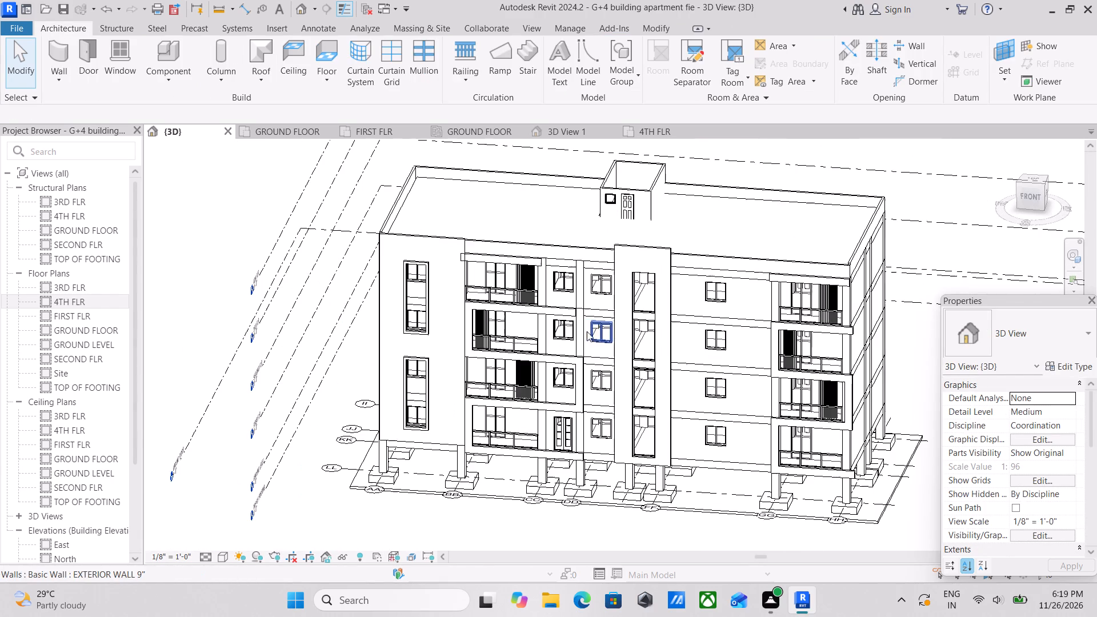
click(431, 240)
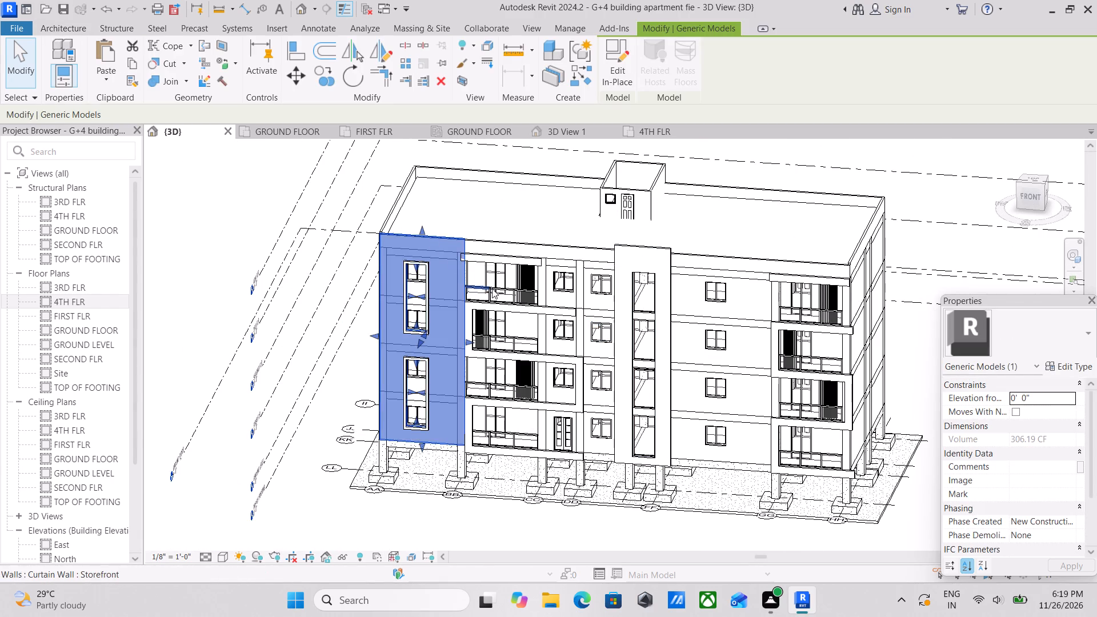
scroll(495, 287, down, 6)
shift+middle_drag(483, 329, 615, 326)
shift+scroll(615, 326, down, 1)
scroll(484, 273, up, 3)
middle_drag(484, 273, 530, 273)
shift+middle_drag(522, 276, 534, 274)
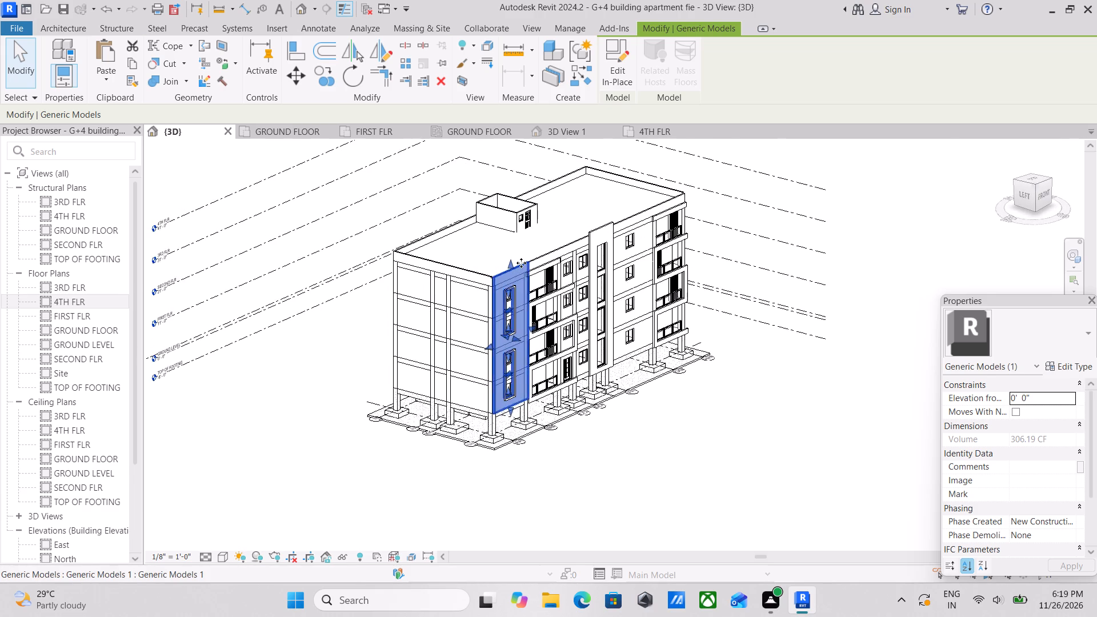
scroll(520, 262, up, 6)
click(497, 279)
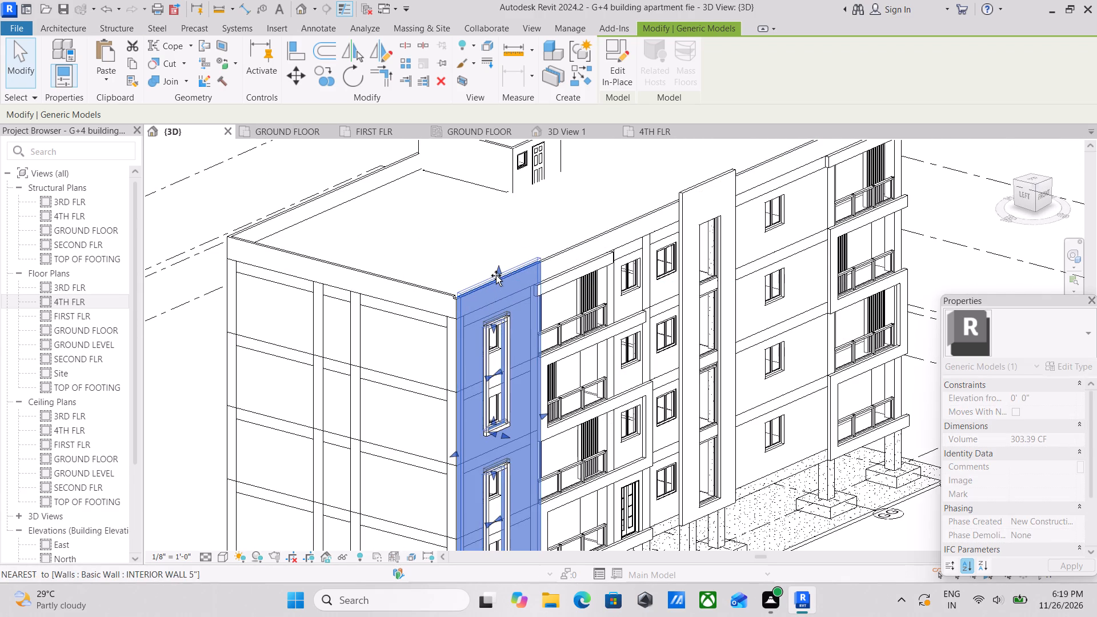
middle_drag(582, 281, 449, 305)
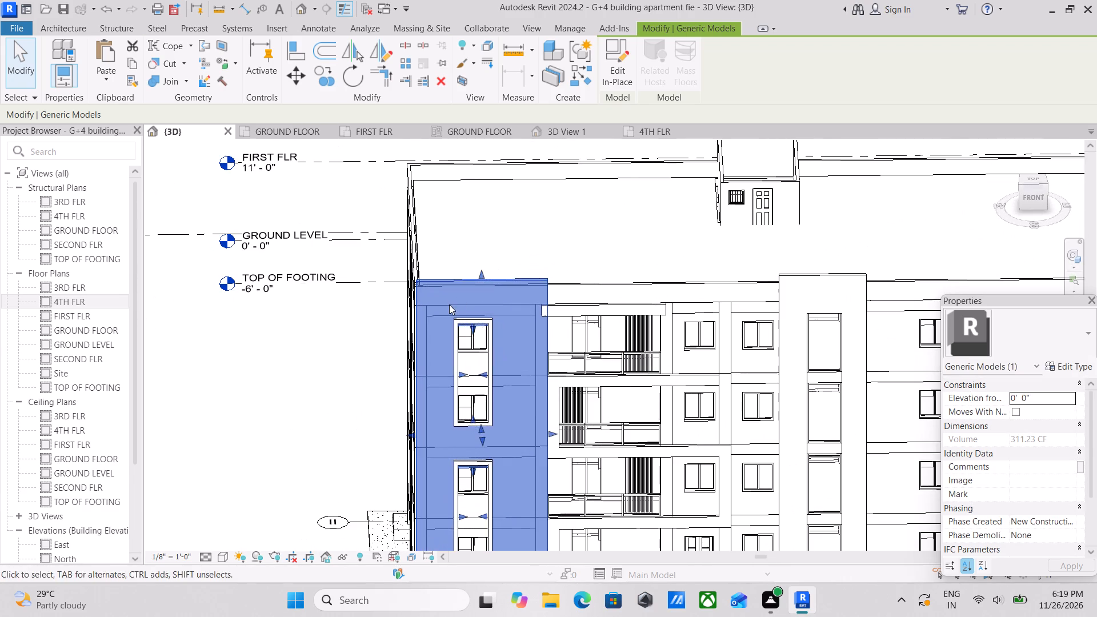
click(487, 275)
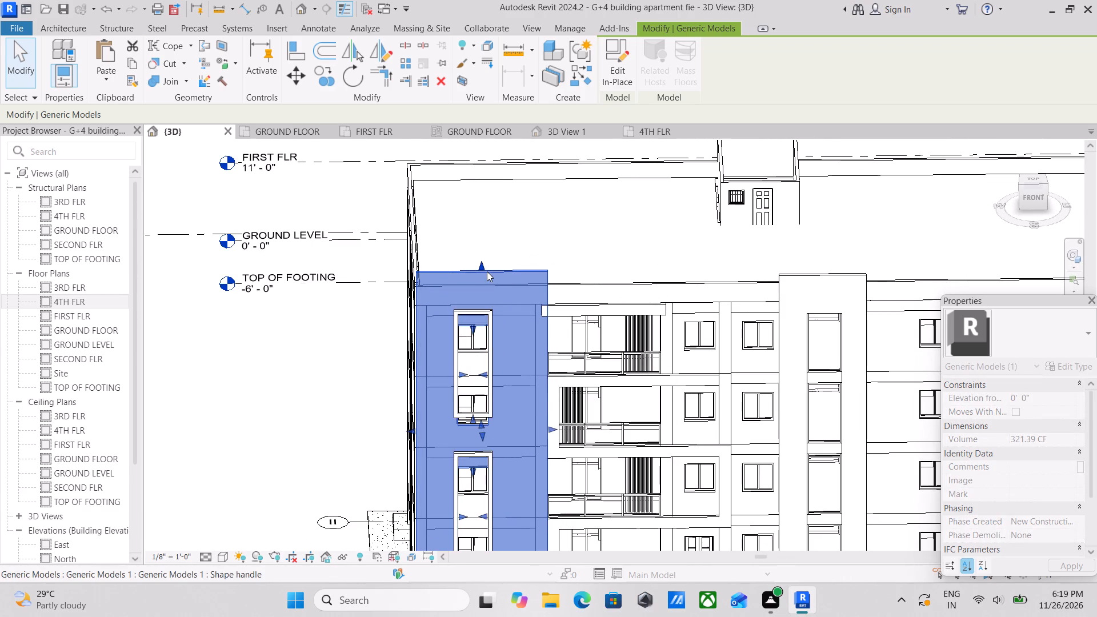
scroll(487, 271, down, 2)
key(Escape)
scroll(543, 296, down, 1)
middle_drag(548, 297, 419, 292)
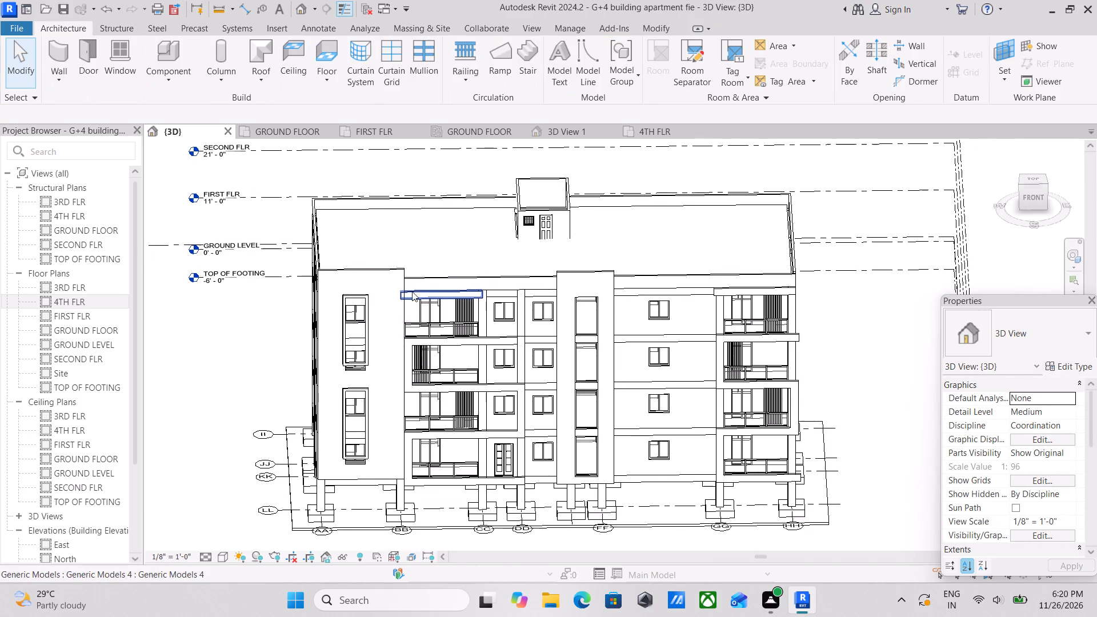
Set the 3D view's visual style to Shaded.
click(221, 555)
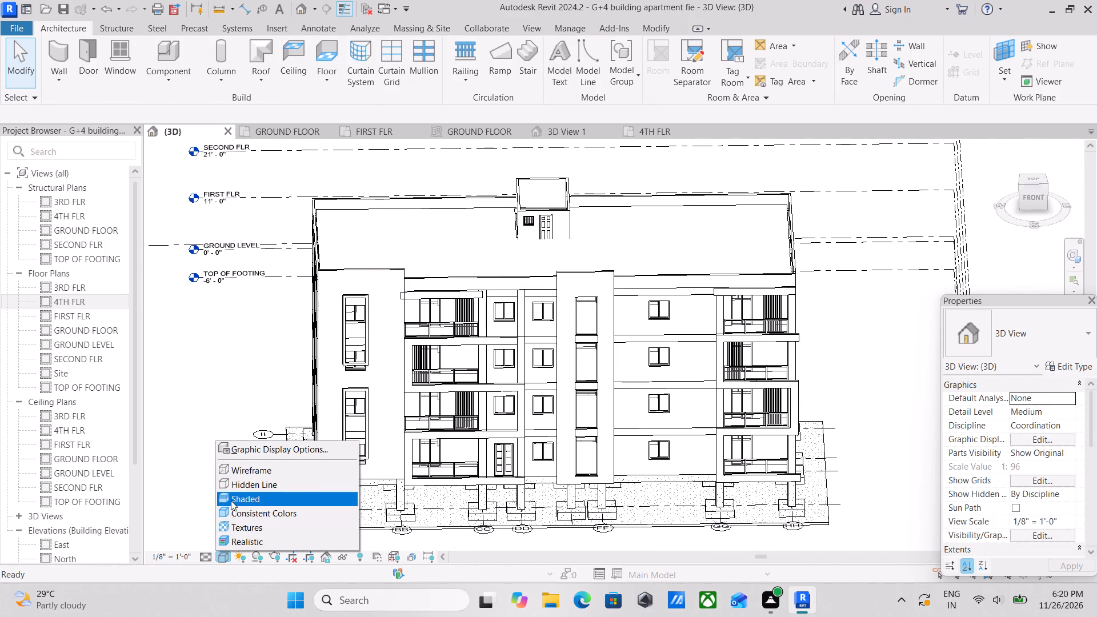
click(231, 500)
Examine the shaded building from the front and the front-left corner, checking how the raised end panel meets the parapet.
scroll(464, 316, up, 2)
scroll(561, 364, up, 1)
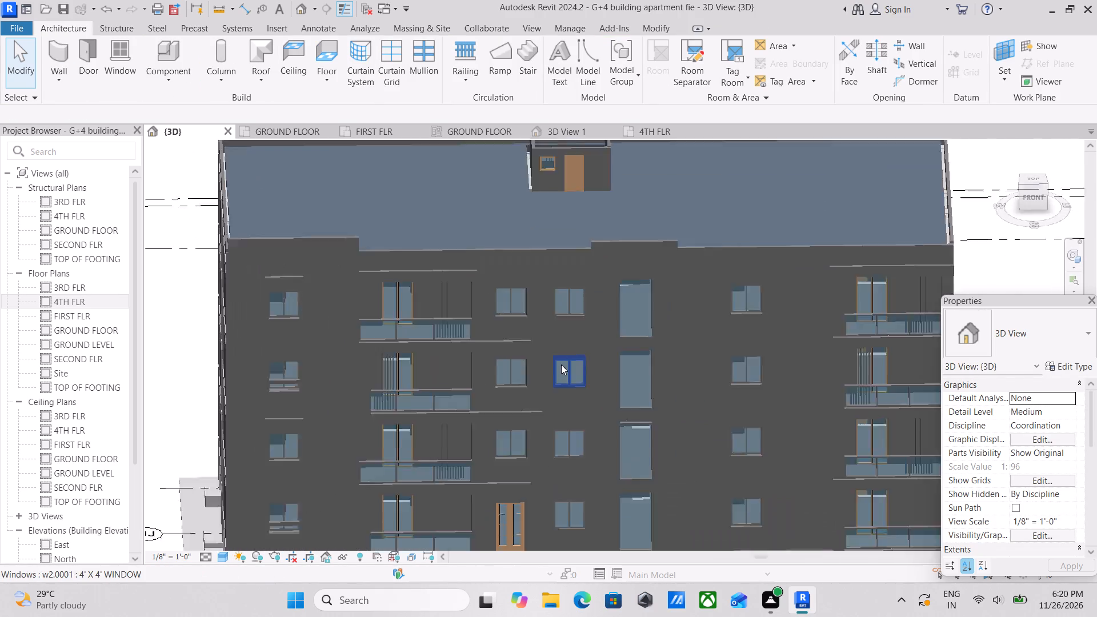
scroll(561, 364, up, 3)
scroll(582, 357, down, 3)
middle_drag(588, 354, 475, 363)
scroll(451, 362, down, 3)
middle_drag(400, 377, 475, 386)
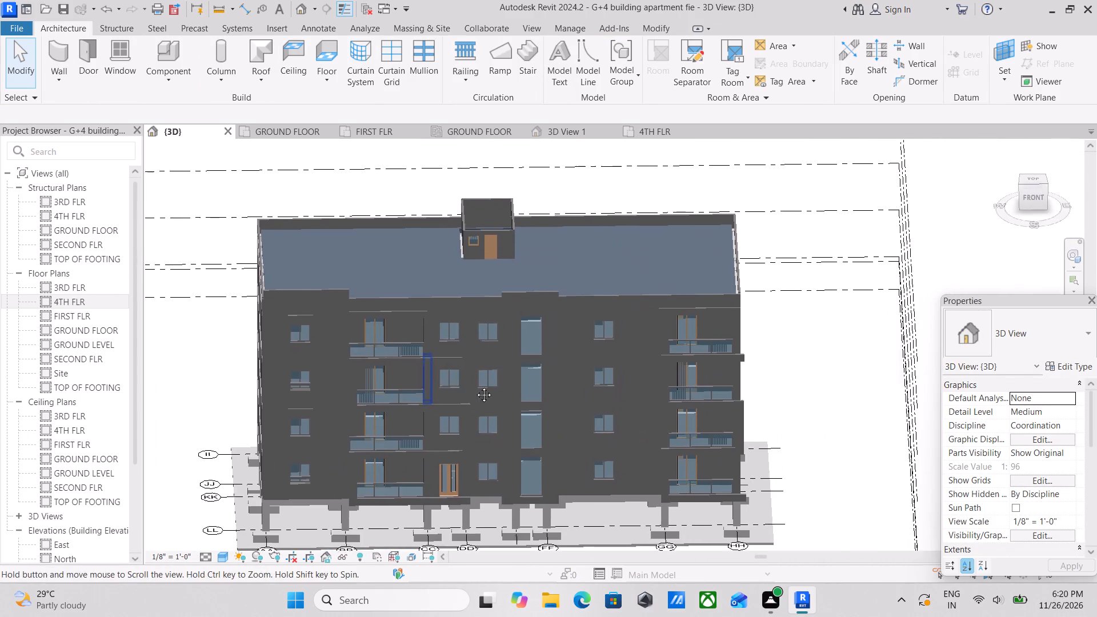
middle_drag(475, 386, 483, 387)
scroll(483, 387, up, 1)
scroll(483, 387, down, 3)
scroll(525, 414, down, 1)
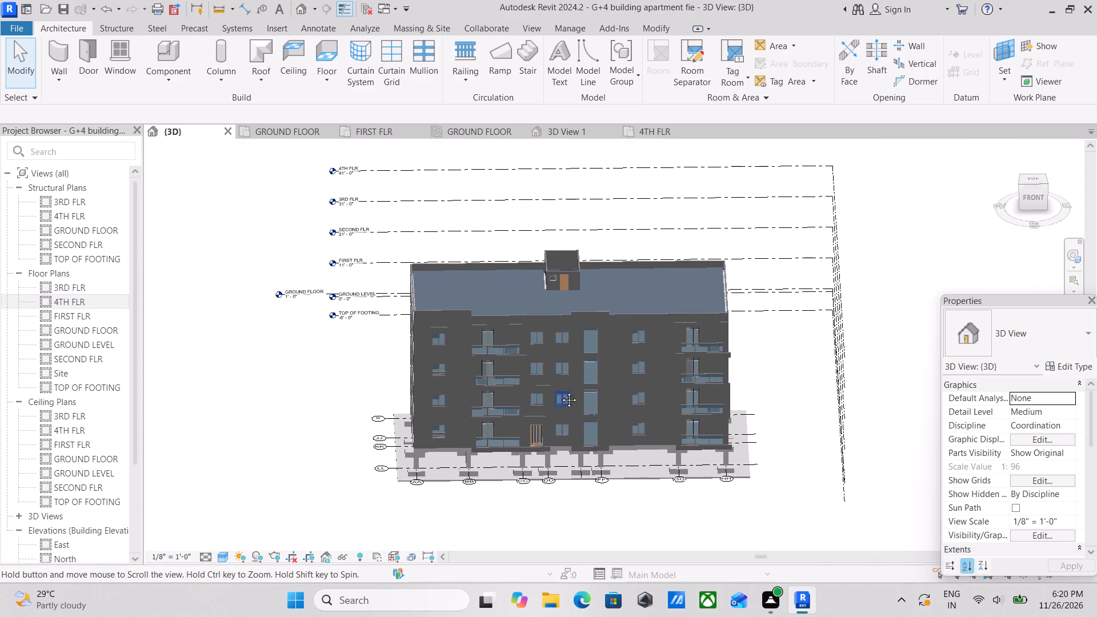
middle_drag(578, 356, 535, 454)
scroll(538, 422, up, 3)
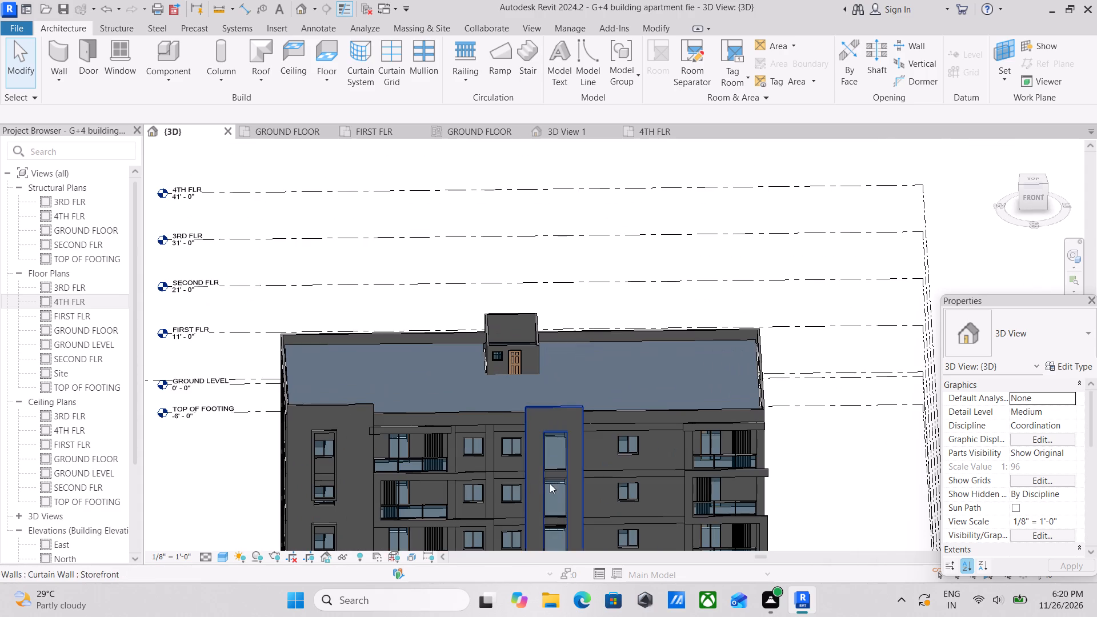
shift+middle_drag(539, 480, 631, 402)
shift+middle_drag(515, 407, 551, 368)
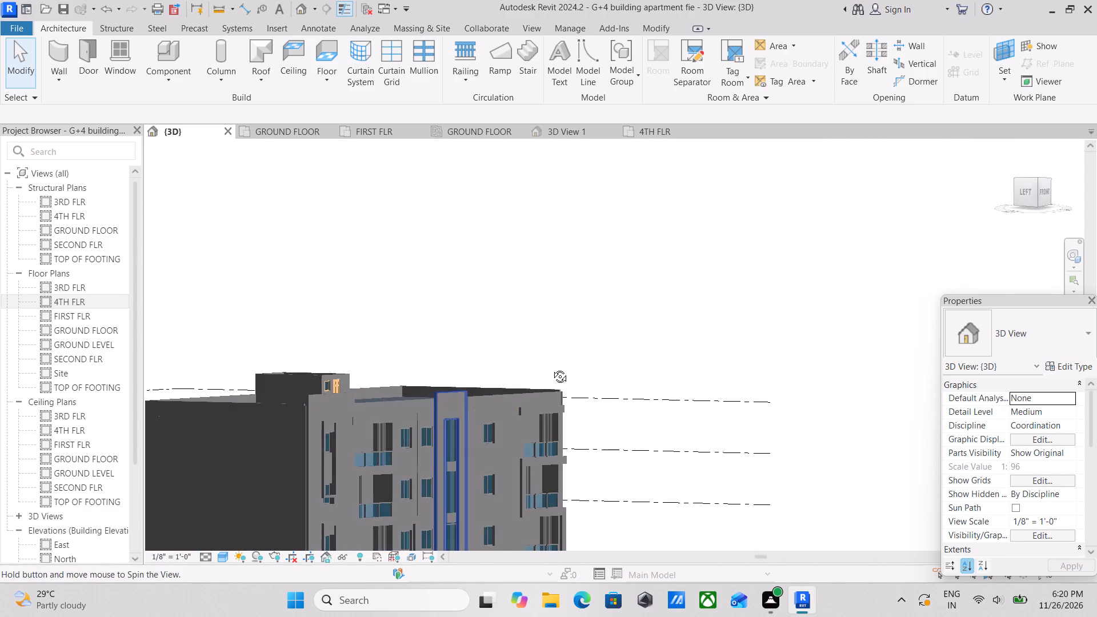
shift+middle_drag(551, 368, 516, 364)
scroll(465, 418, up, 2)
middle_drag(460, 414, 539, 261)
scroll(490, 354, down, 1)
middle_drag(489, 355, 509, 301)
middle_drag(525, 331, 550, 309)
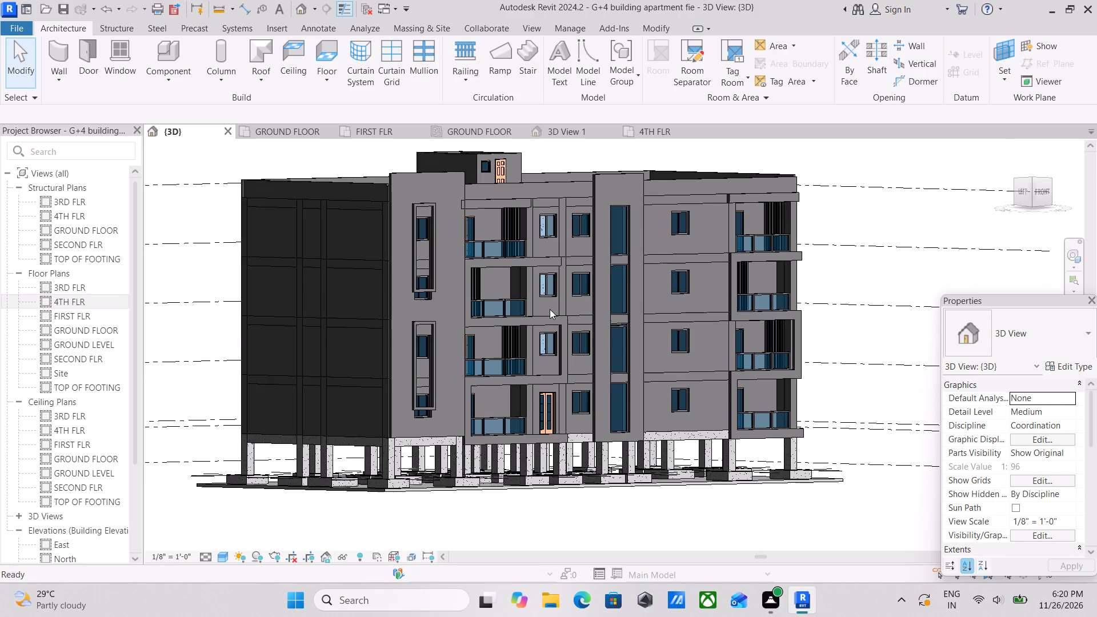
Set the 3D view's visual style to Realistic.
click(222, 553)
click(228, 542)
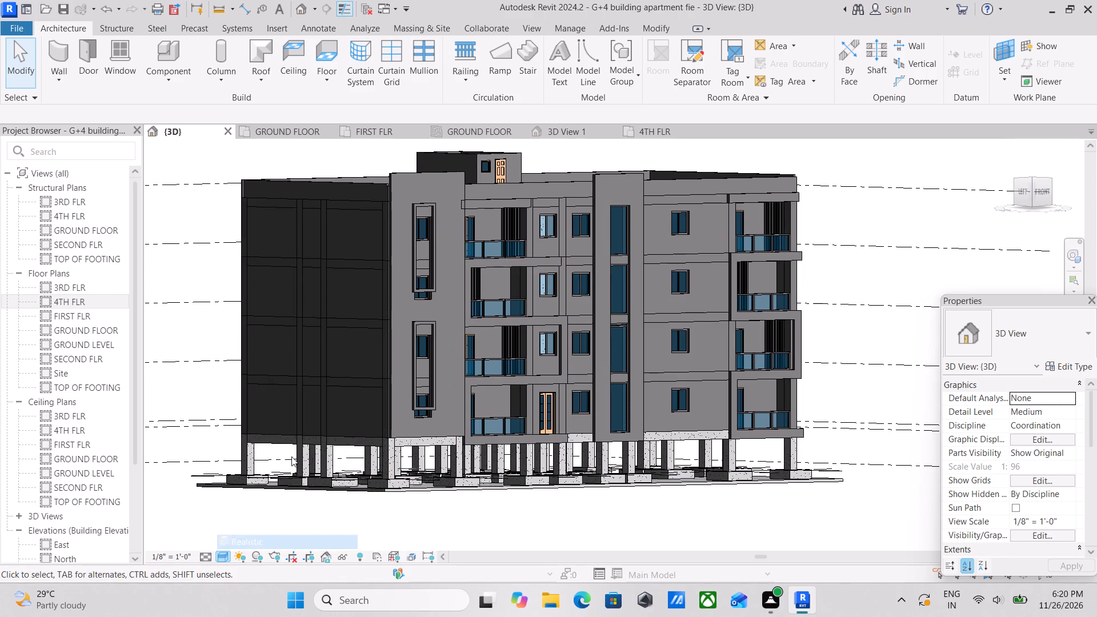
Examine the facade's materials, both vertical panels, the parapet line and the window frames in the end panel's tall openings.
scroll(517, 277, up, 2)
middle_drag(517, 277, 511, 403)
scroll(515, 377, up, 3)
middle_drag(577, 352, 447, 329)
scroll(526, 273, down, 5)
scroll(511, 300, up, 2)
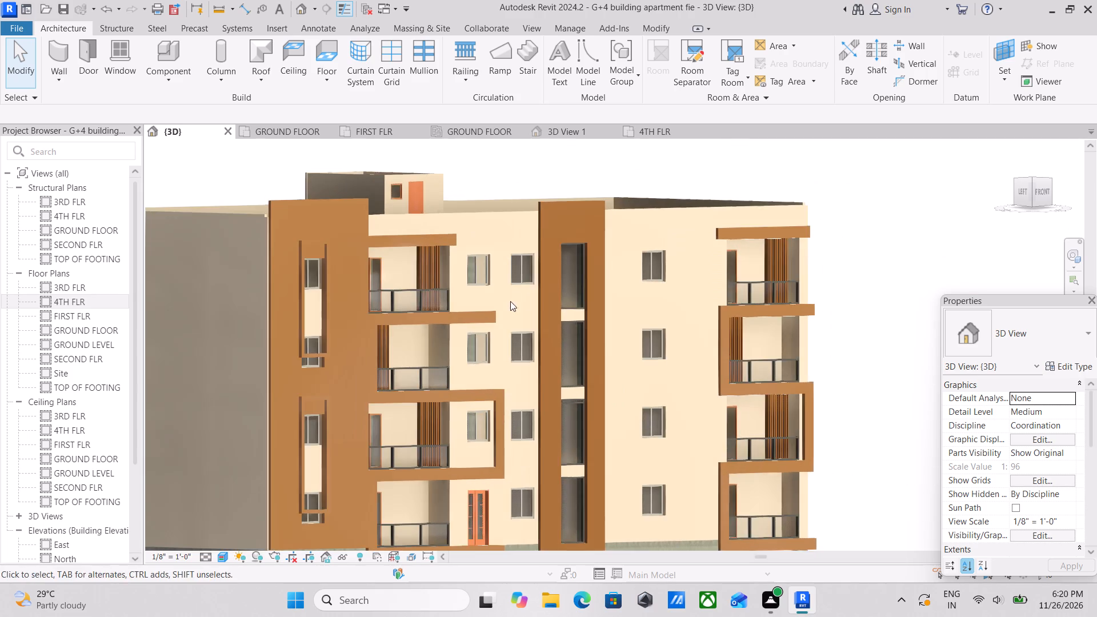
scroll(575, 294, up, 2)
scroll(575, 294, down, 1)
middle_drag(575, 294, 557, 294)
scroll(557, 294, down, 2)
middle_drag(557, 294, 556, 319)
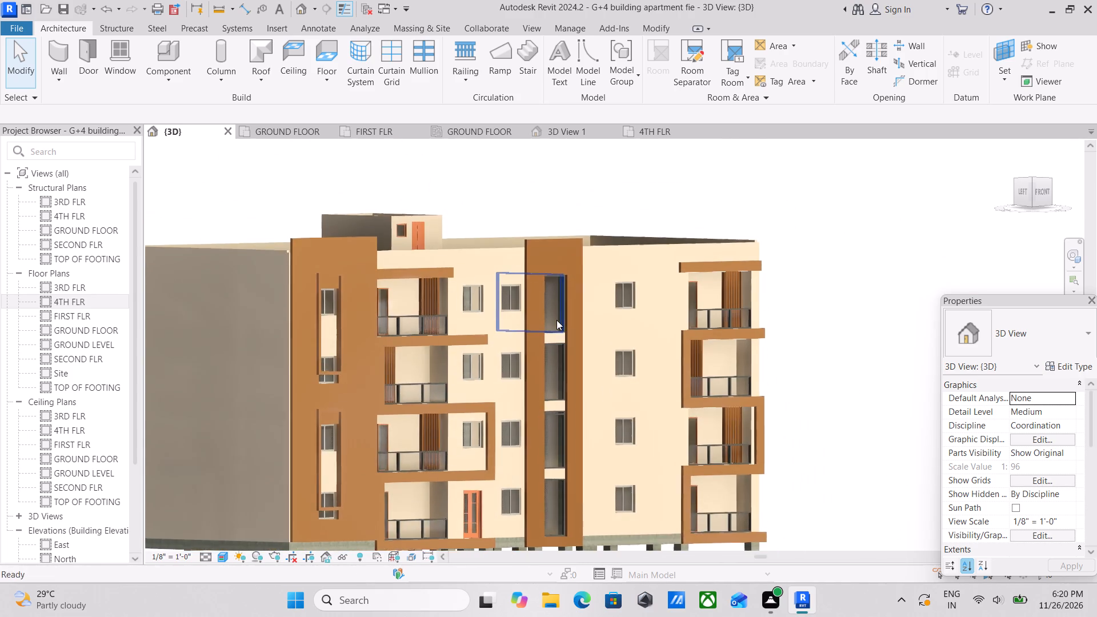
scroll(556, 320, up, 4)
scroll(556, 320, down, 2)
middle_drag(556, 320, 546, 358)
scroll(529, 351, up, 3)
middle_drag(529, 352, 517, 409)
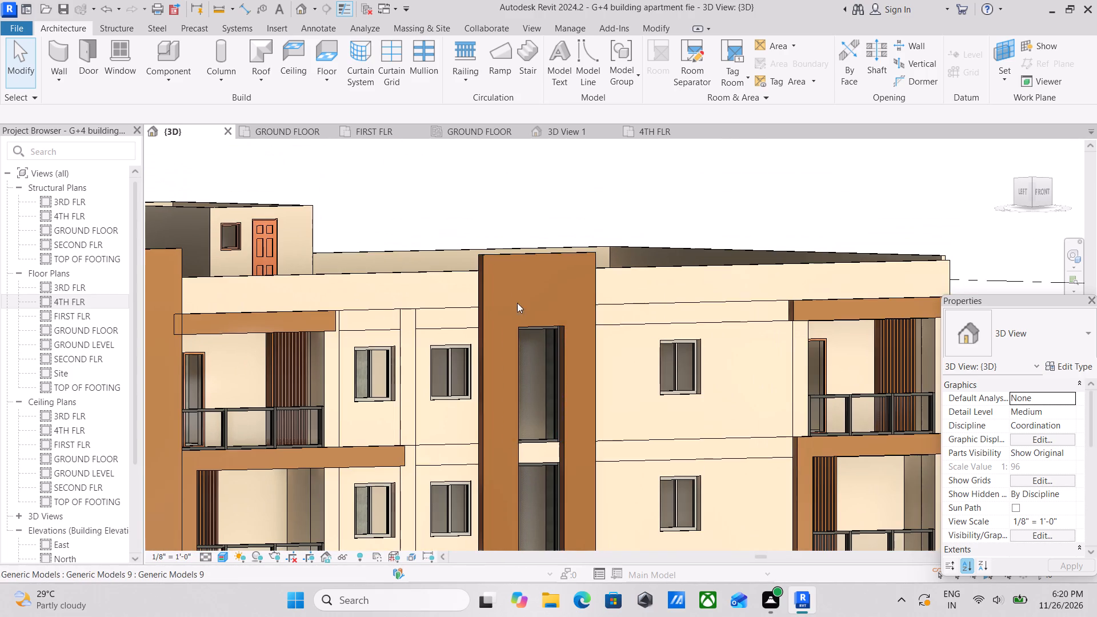
scroll(508, 272, down, 1)
middle_drag(518, 294, 568, 298)
scroll(429, 299, down, 4)
middle_drag(390, 315, 495, 260)
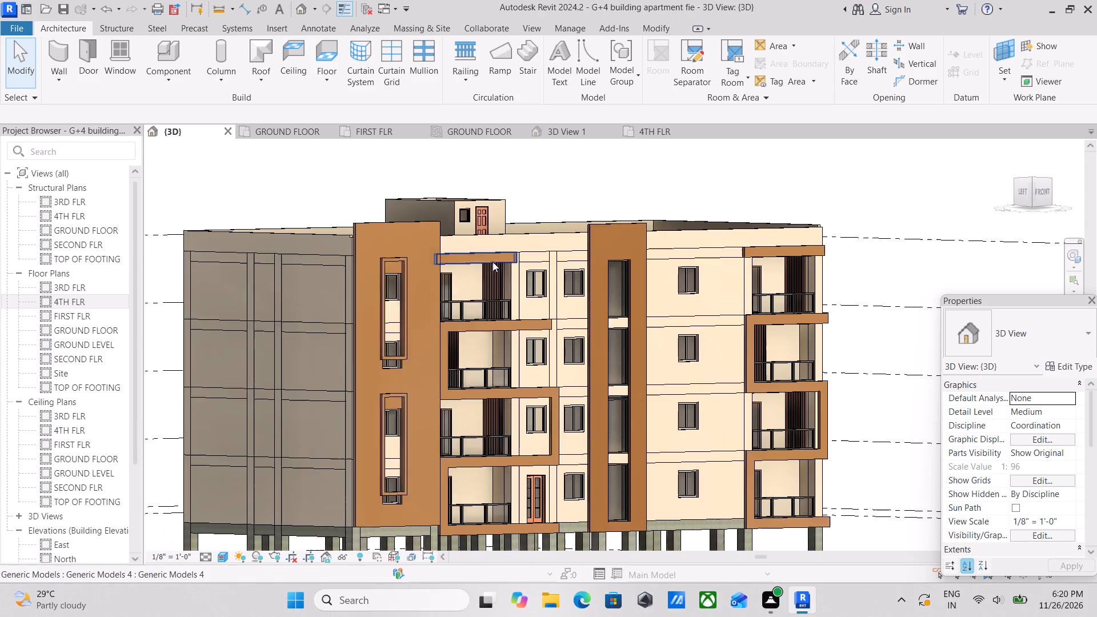
scroll(377, 331, up, 3)
middle_drag(386, 365, 449, 213)
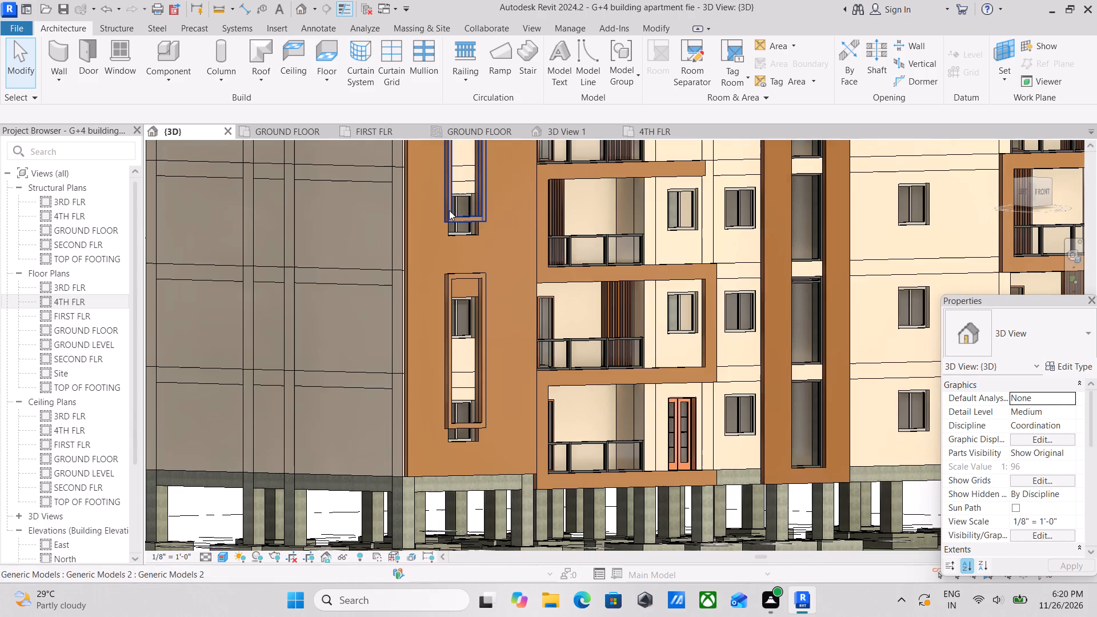
scroll(449, 210, down, 3)
scroll(501, 297, down, 6)
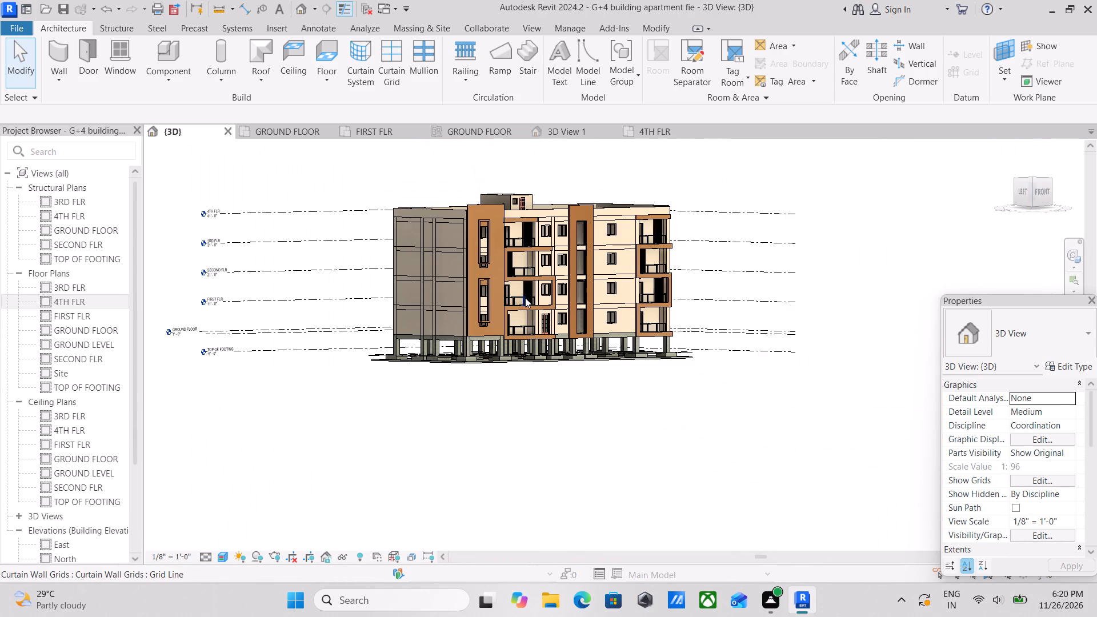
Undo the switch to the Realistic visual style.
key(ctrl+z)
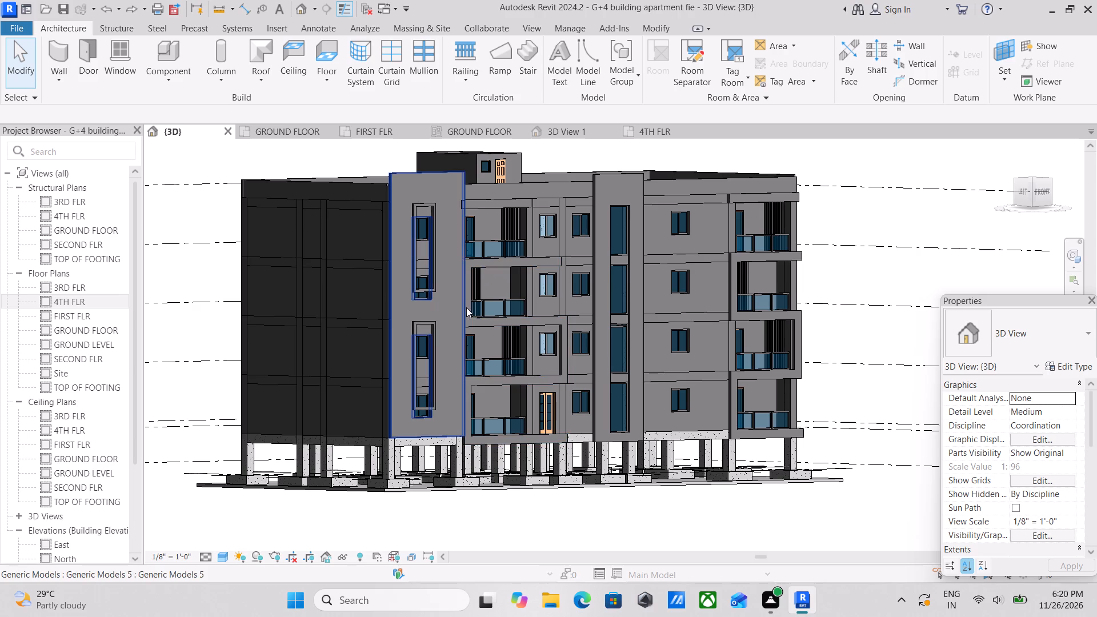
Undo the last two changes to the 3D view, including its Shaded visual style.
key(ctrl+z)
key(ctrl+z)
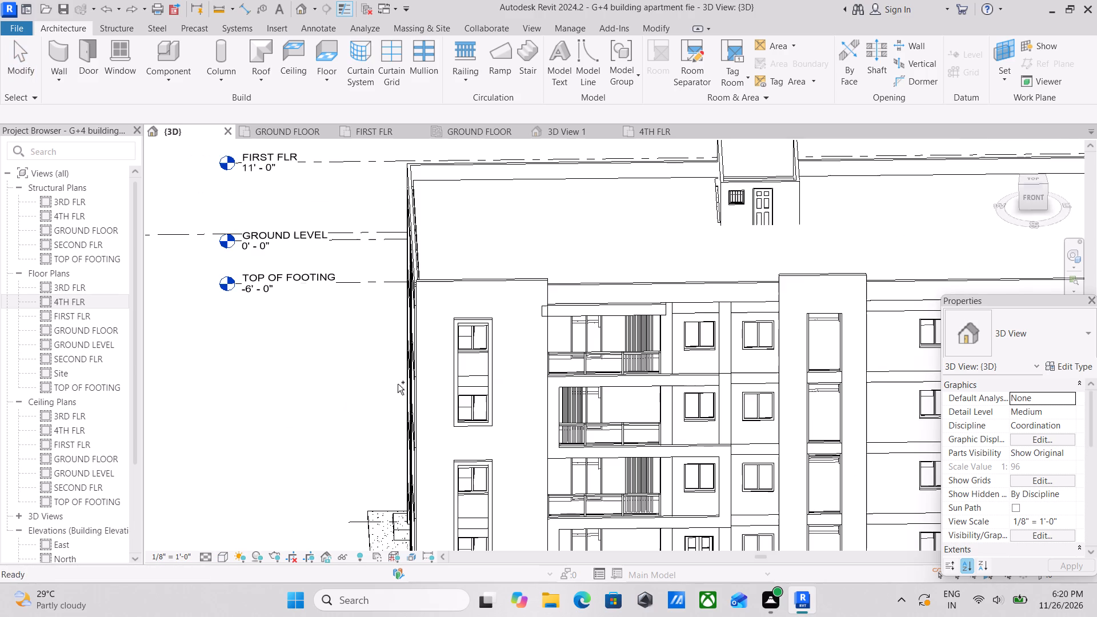
Examine the building from the front and the left corner, checking the end panel's tall openings and its base above the footings.
middle_drag(470, 356, 521, 241)
scroll(585, 378, down, 3)
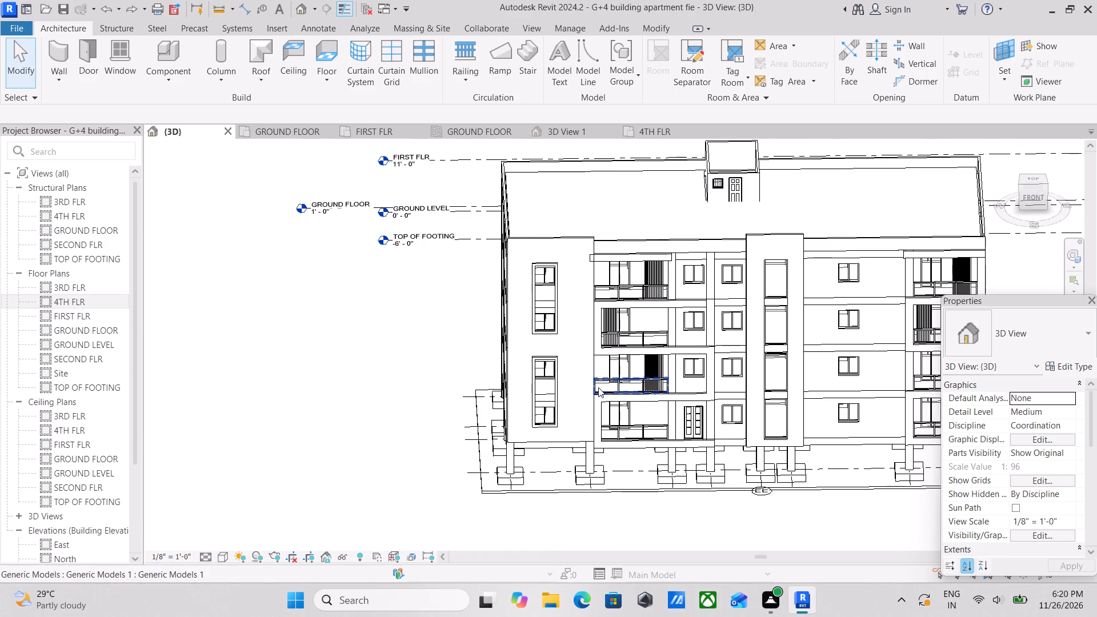
scroll(598, 387, down, 8)
shift+middle_drag(601, 384, 670, 287)
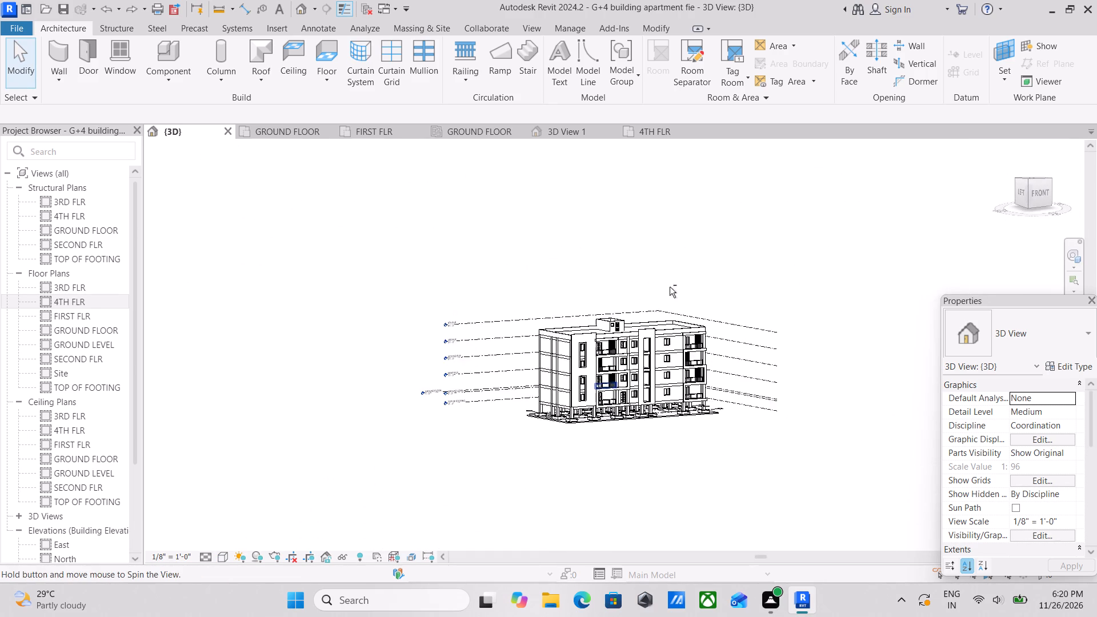
scroll(586, 396, up, 12)
scroll(550, 431, up, 4)
shift+scroll(588, 410, up, 1)
shift+middle_drag(591, 408, 566, 419)
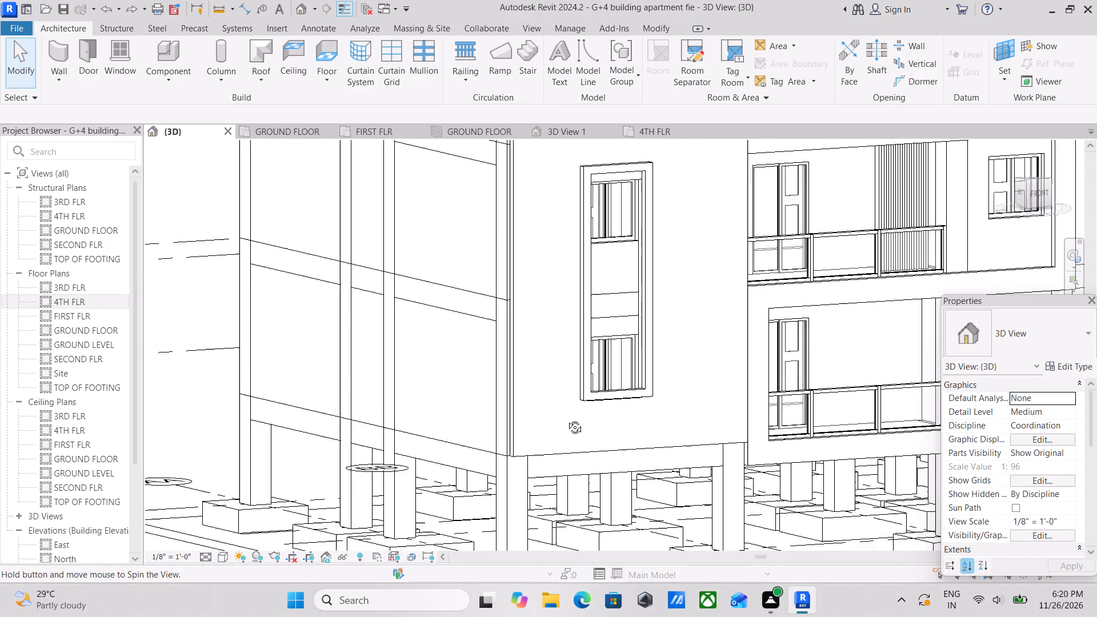
shift+middle_drag(566, 419, 531, 450)
scroll(556, 416, down, 6)
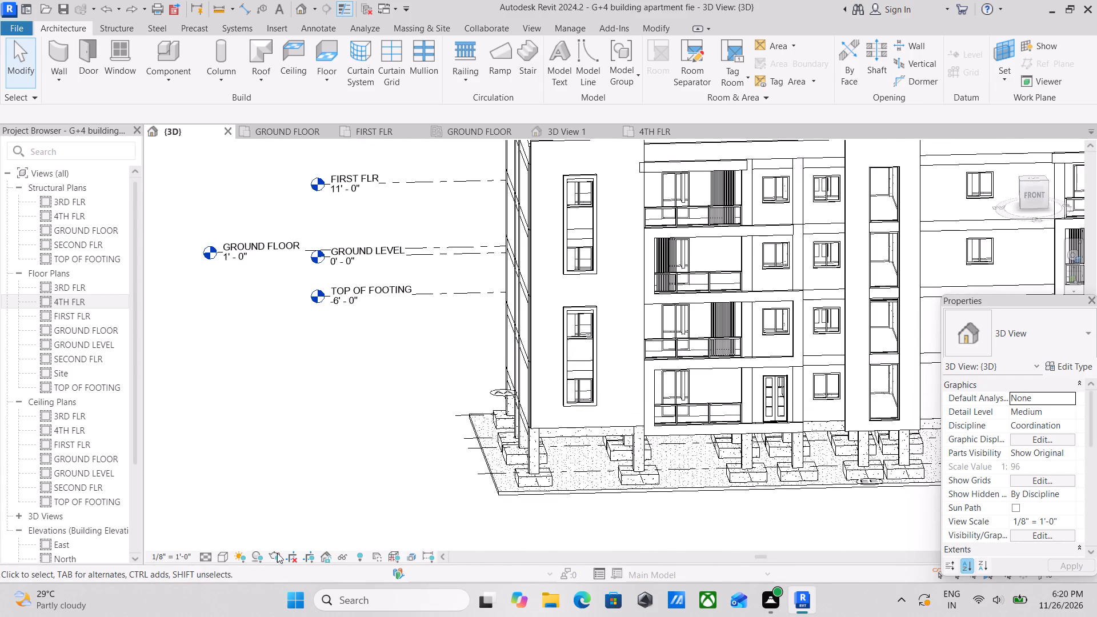
Set the 3D view's visual style to Realistic.
click(221, 555)
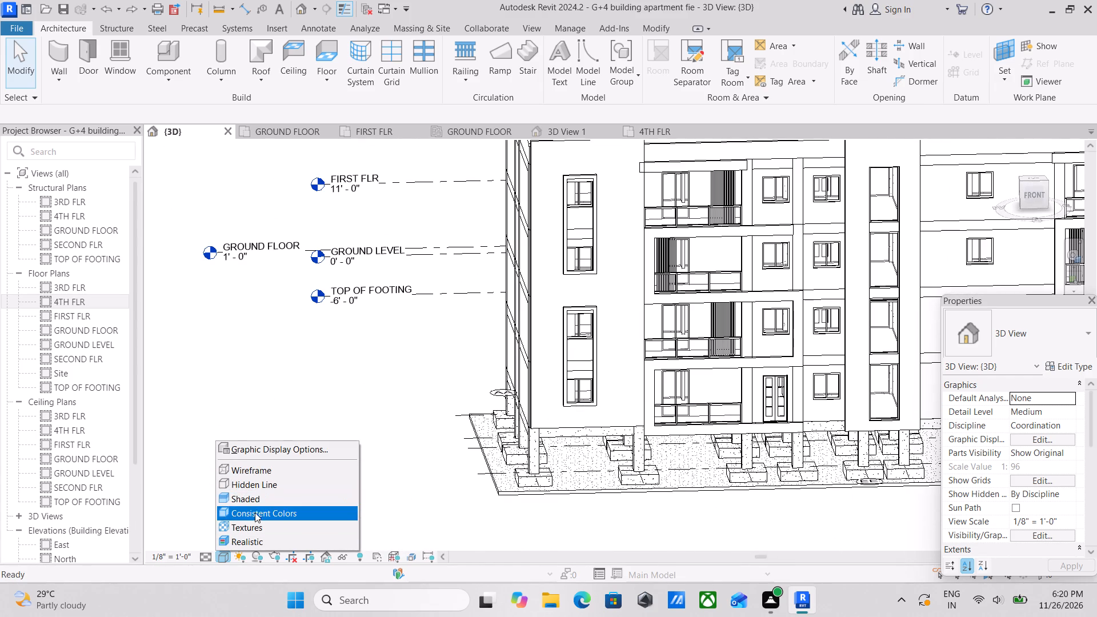
click(257, 535)
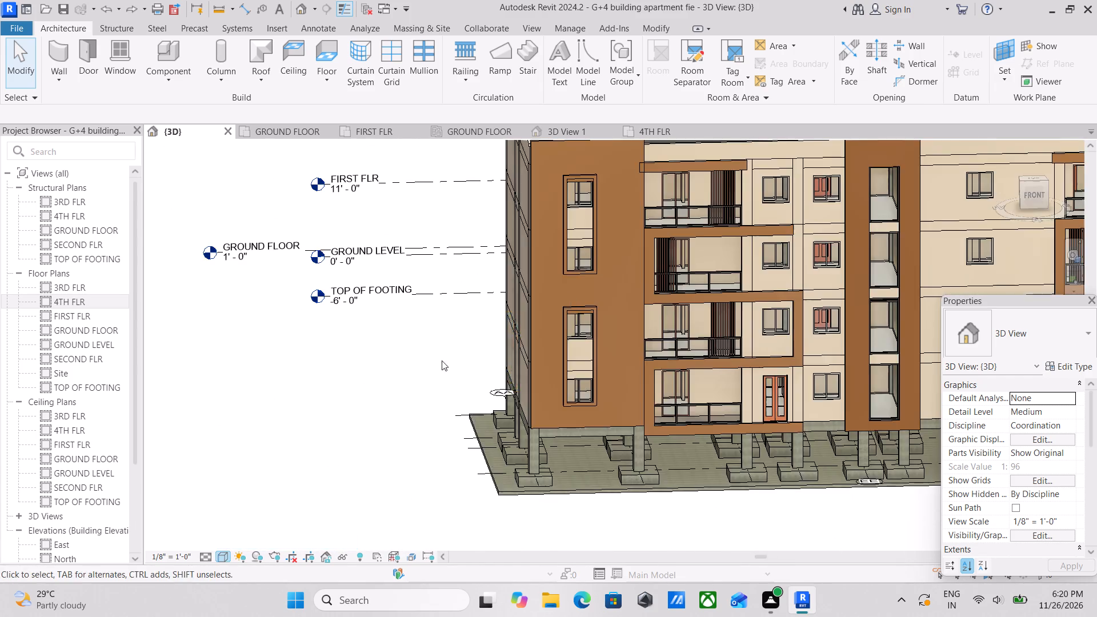
Examine the front facade's materials, from the parapet line and both vertical panels down to the balcony bands at ground level.
scroll(602, 283, down, 1)
middle_drag(598, 288, 391, 394)
scroll(507, 374, up, 3)
scroll(280, 343, up, 3)
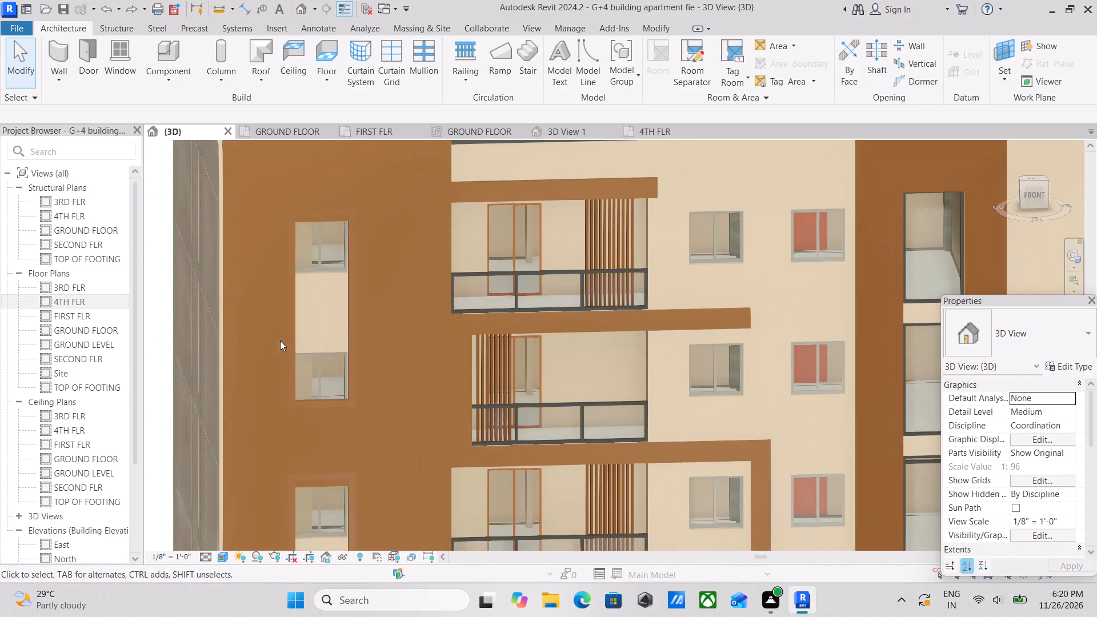
scroll(363, 305, down, 3)
scroll(462, 312, down, 1)
middle_drag(460, 319, 390, 382)
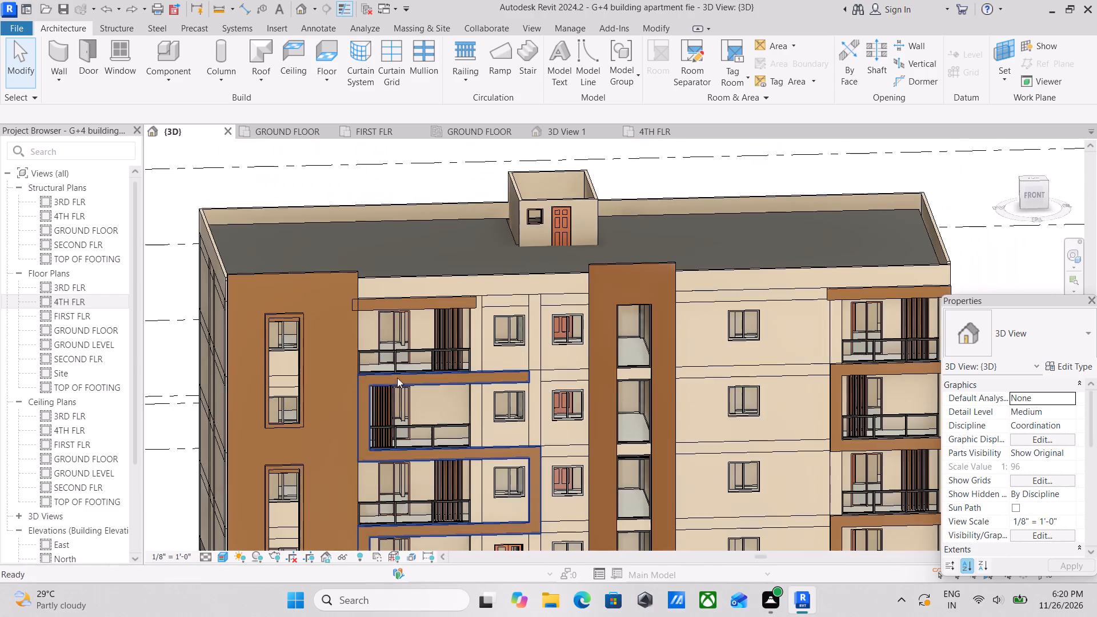
middle_drag(480, 350, 383, 303)
scroll(533, 310, up, 1)
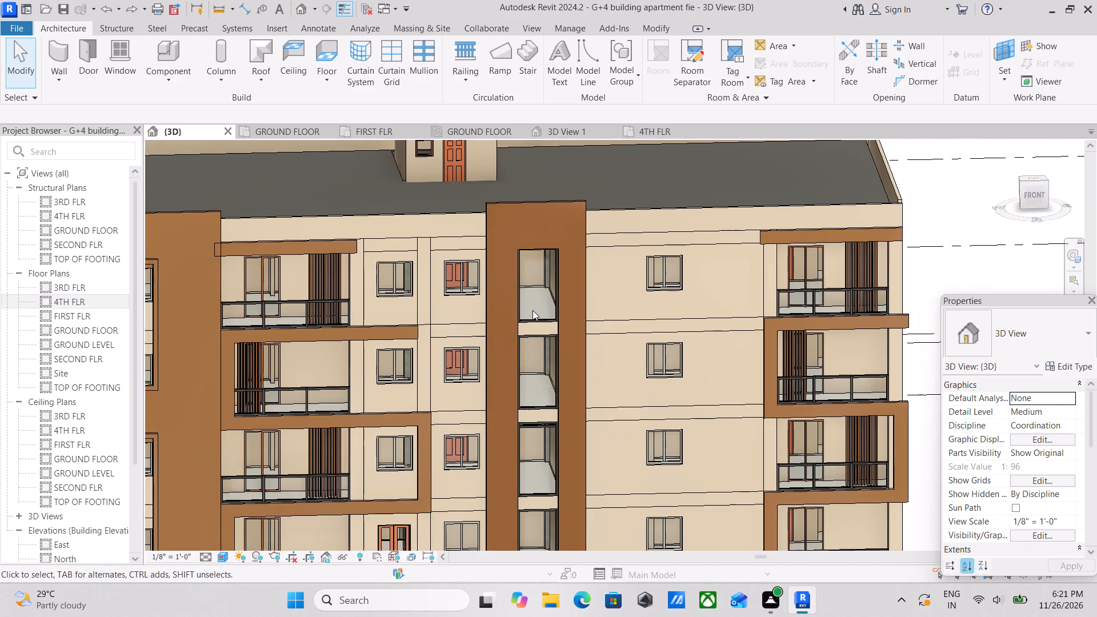
scroll(774, 315, down, 2)
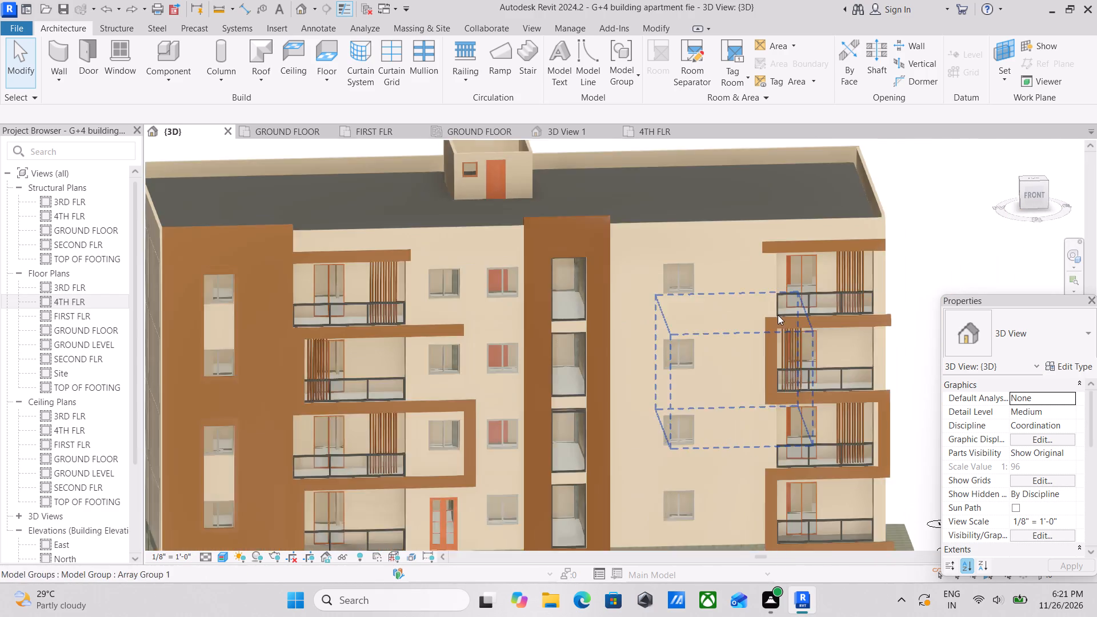
scroll(778, 315, down, 1)
middle_drag(720, 398, 763, 316)
scroll(812, 398, up, 1)
scroll(624, 377, up, 2)
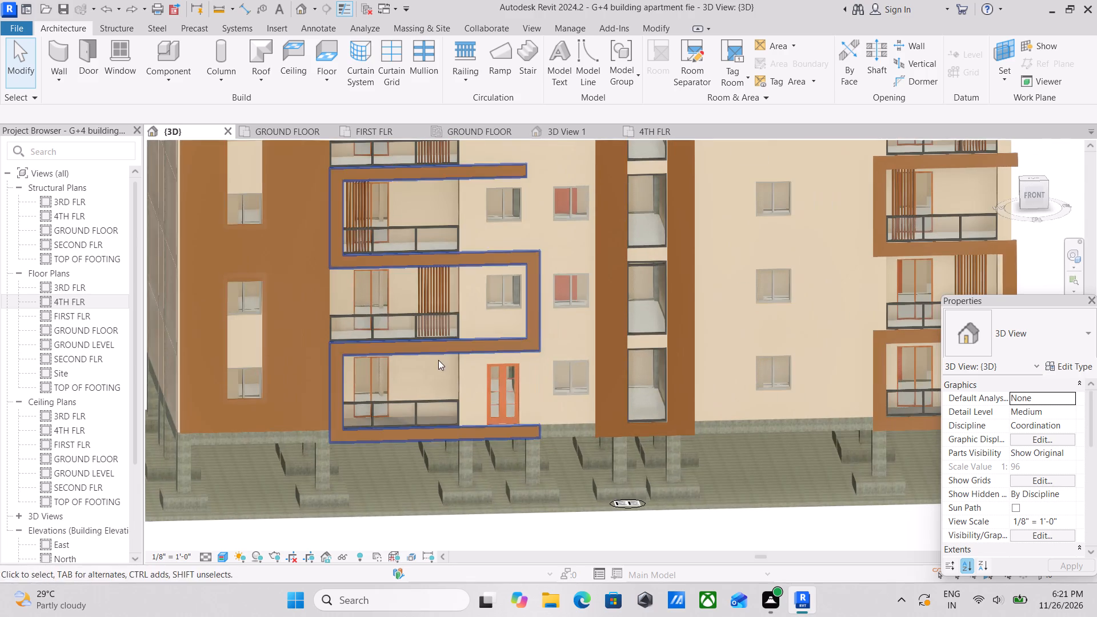
Examine the balconies beside the end panel, including their railings, vertical louvres, frame bands and adjoining windows.
middle_drag(438, 360, 519, 403)
scroll(433, 378, up, 5)
middle_drag(494, 334, 490, 386)
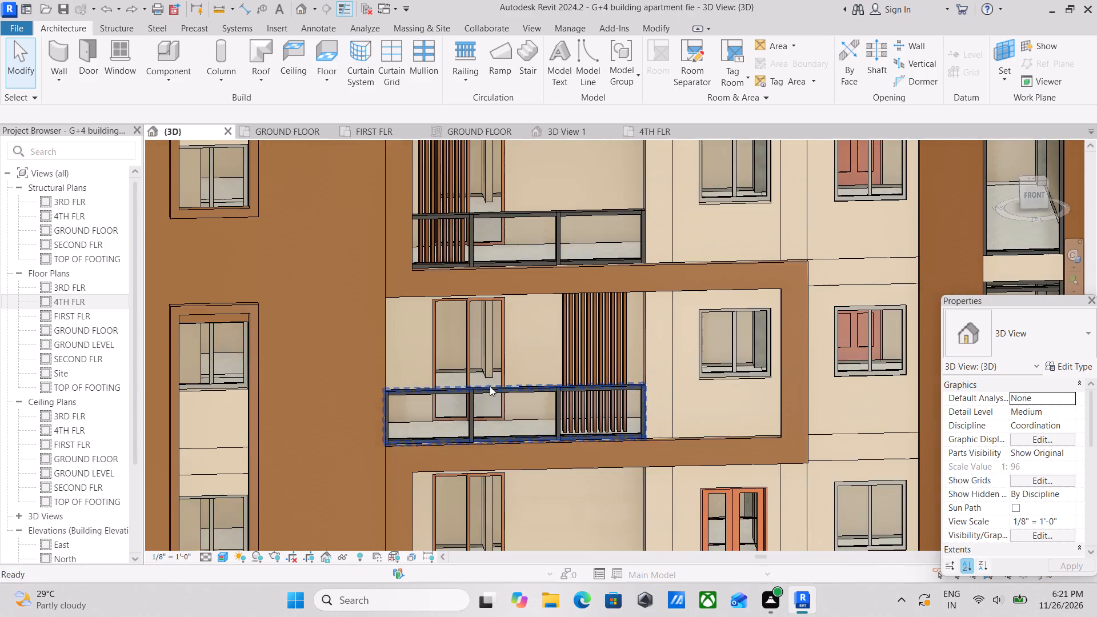
scroll(480, 362, up, 4)
scroll(480, 362, down, 5)
middle_drag(499, 352, 487, 392)
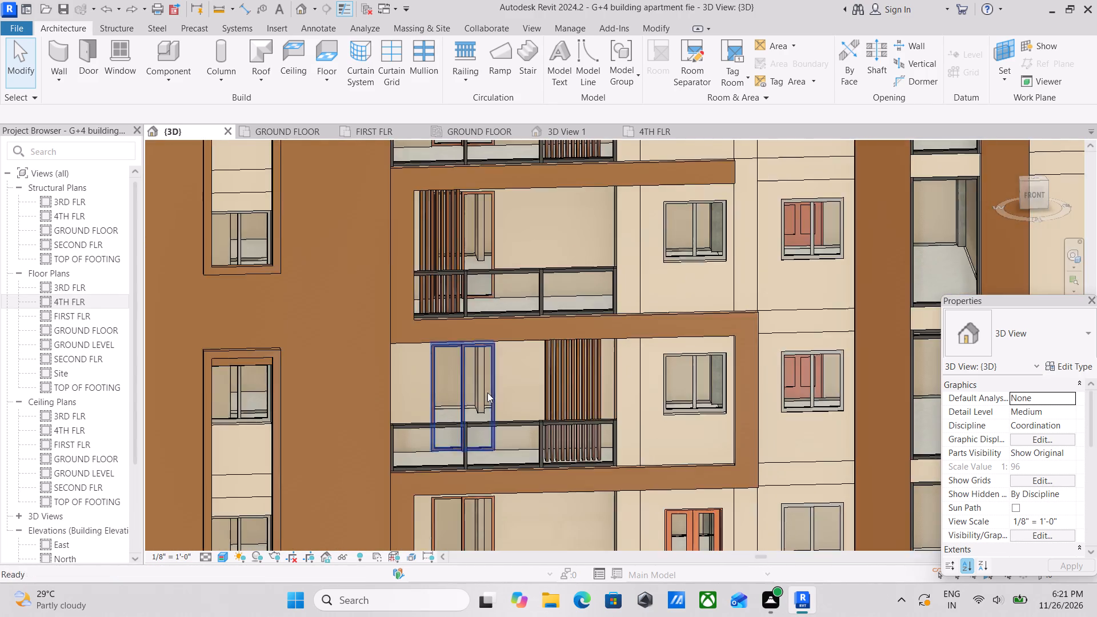
scroll(607, 391, up, 3)
scroll(766, 375, up, 4)
scroll(766, 375, down, 10)
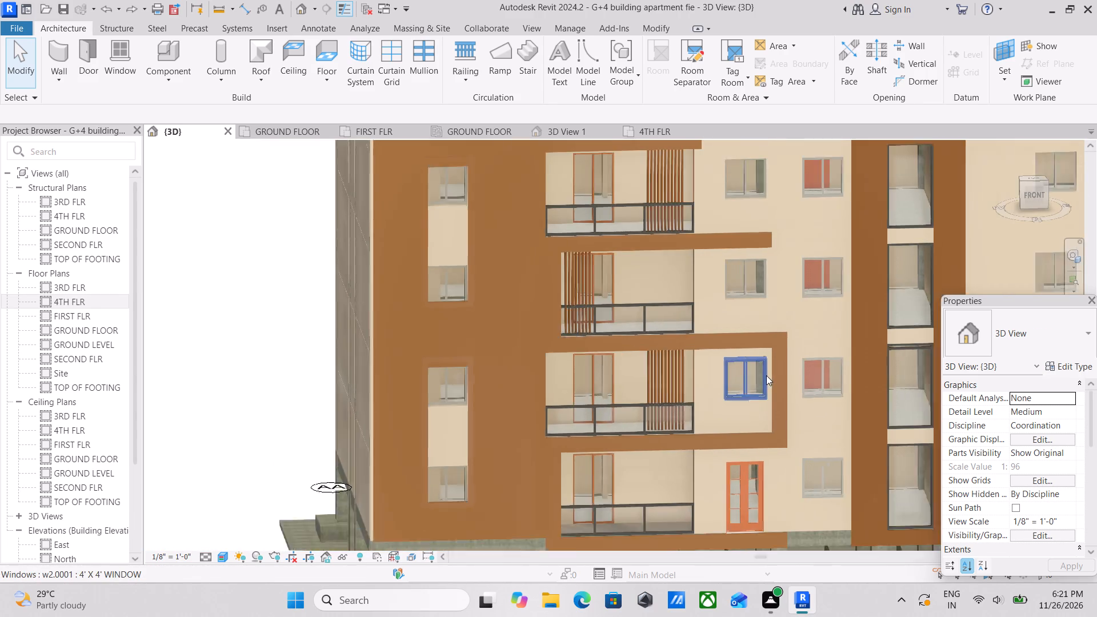
scroll(766, 375, down, 1)
middle_drag(766, 375, 659, 444)
scroll(766, 375, down, 1)
scroll(811, 362, up, 3)
scroll(740, 327, up, 3)
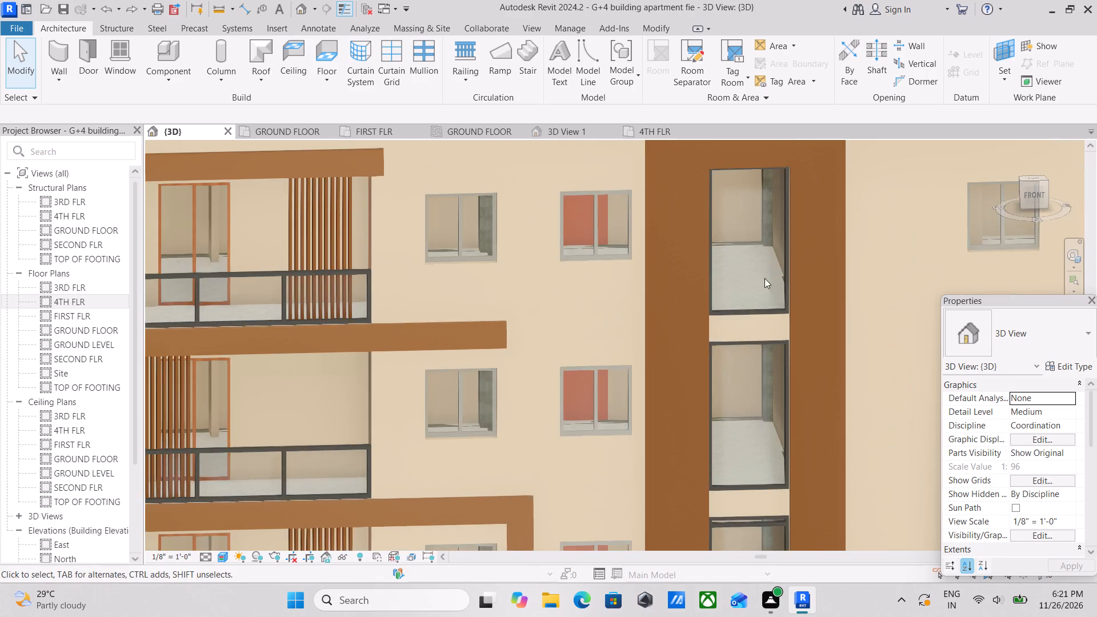
Examine the stair panel's curtain wall openings up close and the complete facade from slightly above.
middle_drag(768, 273, 710, 324)
scroll(678, 258, up, 4)
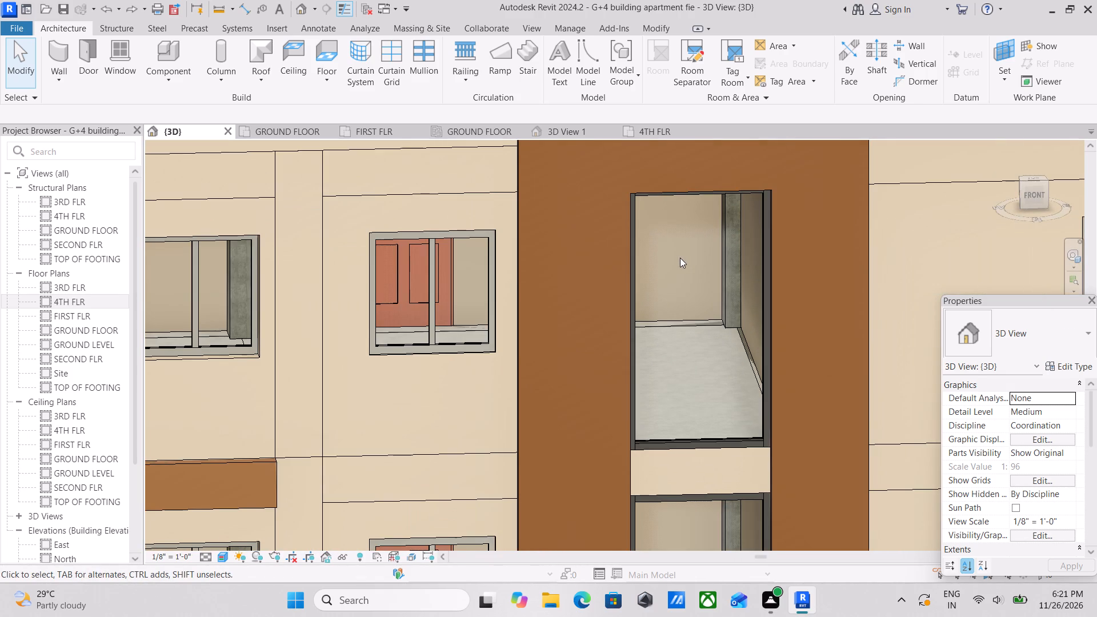
scroll(680, 258, up, 4)
scroll(680, 258, down, 10)
middle_drag(675, 305, 682, 265)
scroll(682, 263, down, 7)
middle_drag(691, 341, 702, 380)
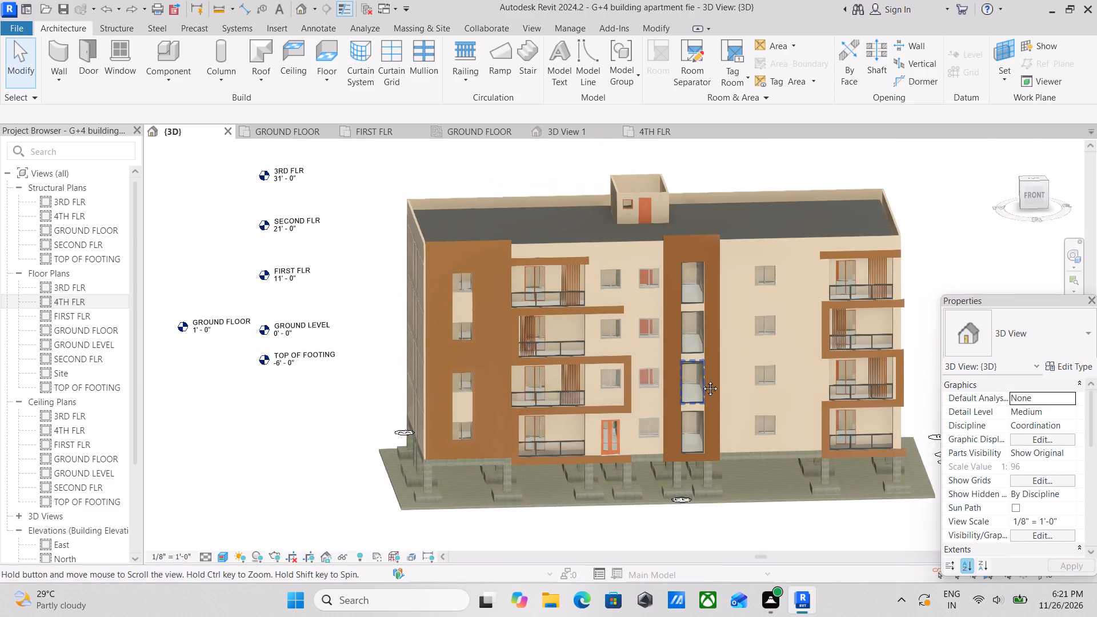
middle_drag(702, 380, 702, 383)
scroll(702, 383, up, 2)
scroll(702, 383, down, 3)
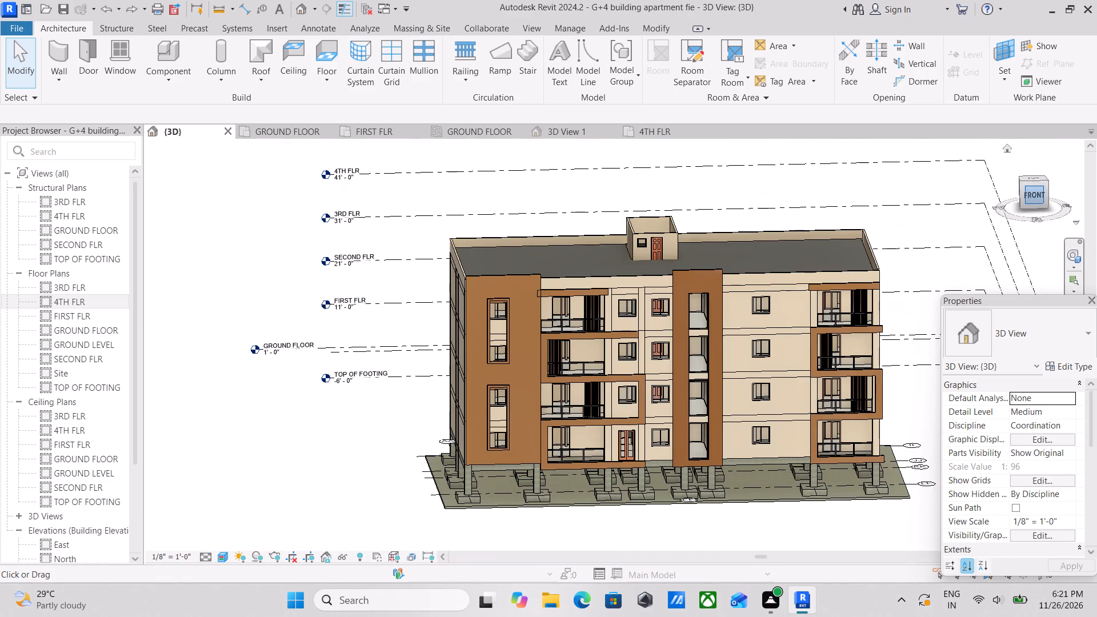
Review the facade in a straight front view, checking the windows, stair curtain walls, panels and balcony bands.
click(1035, 194)
scroll(719, 388, up, 8)
scroll(725, 342, up, 1)
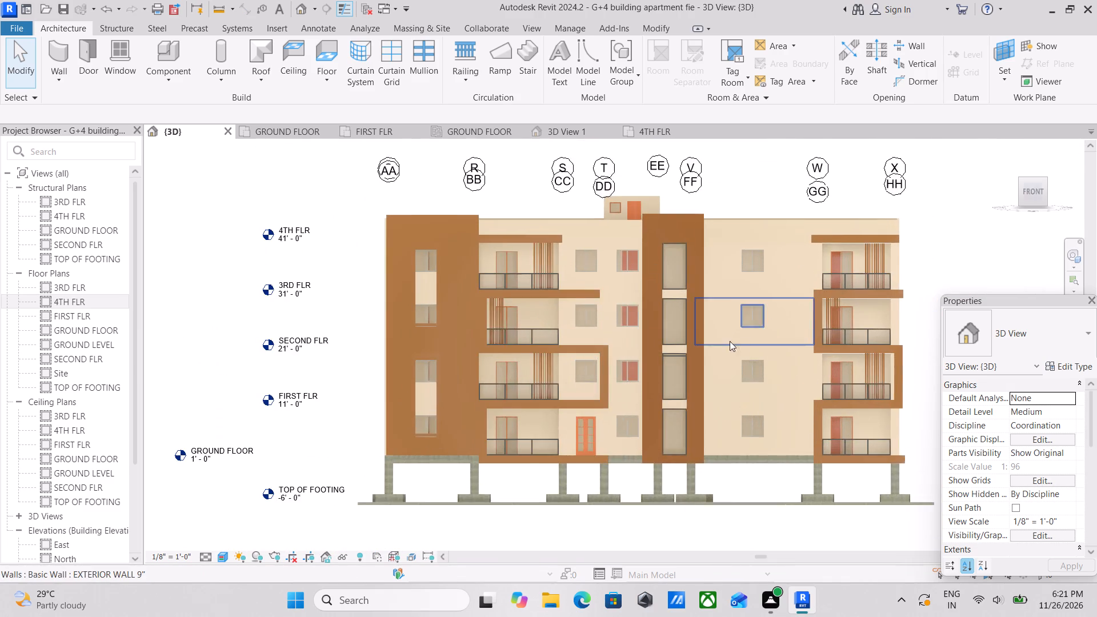
scroll(730, 341, up, 6)
scroll(766, 287, up, 8)
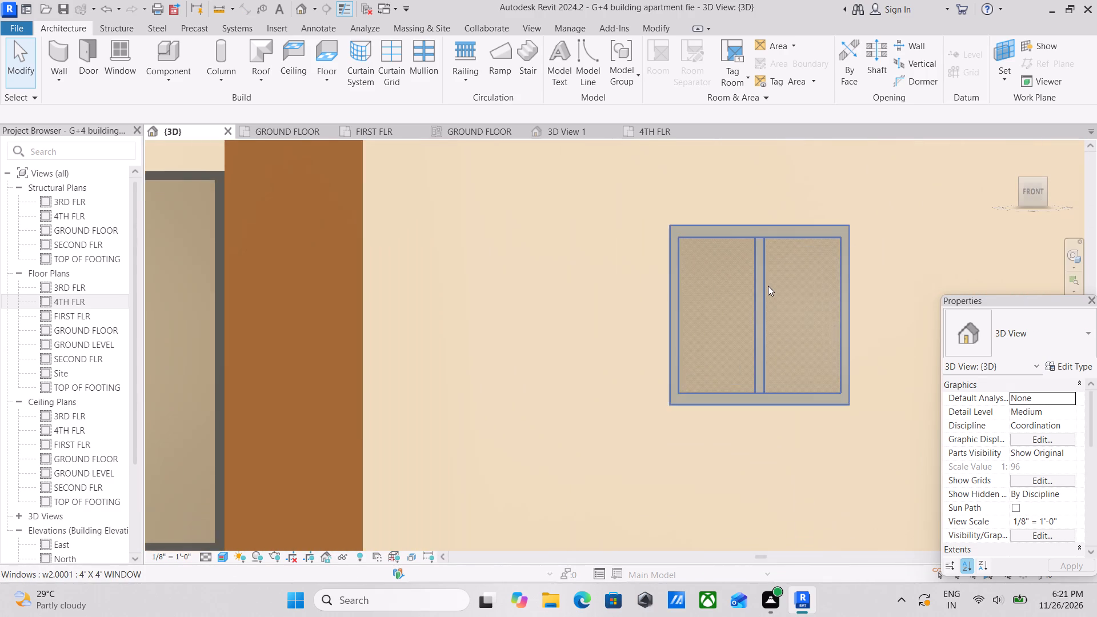
middle_drag(768, 286, 747, 415)
scroll(758, 340, up, 1)
scroll(748, 357, down, 9)
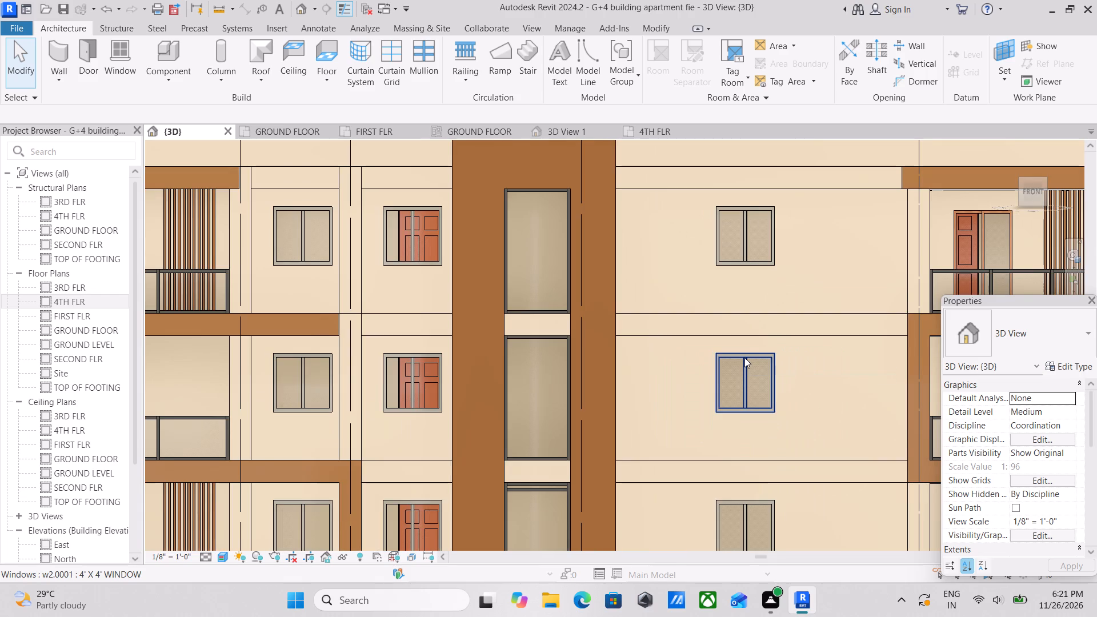
scroll(744, 358, down, 5)
middle_drag(743, 359, 763, 399)
scroll(715, 368, down, 1)
middle_drag(715, 368, 668, 325)
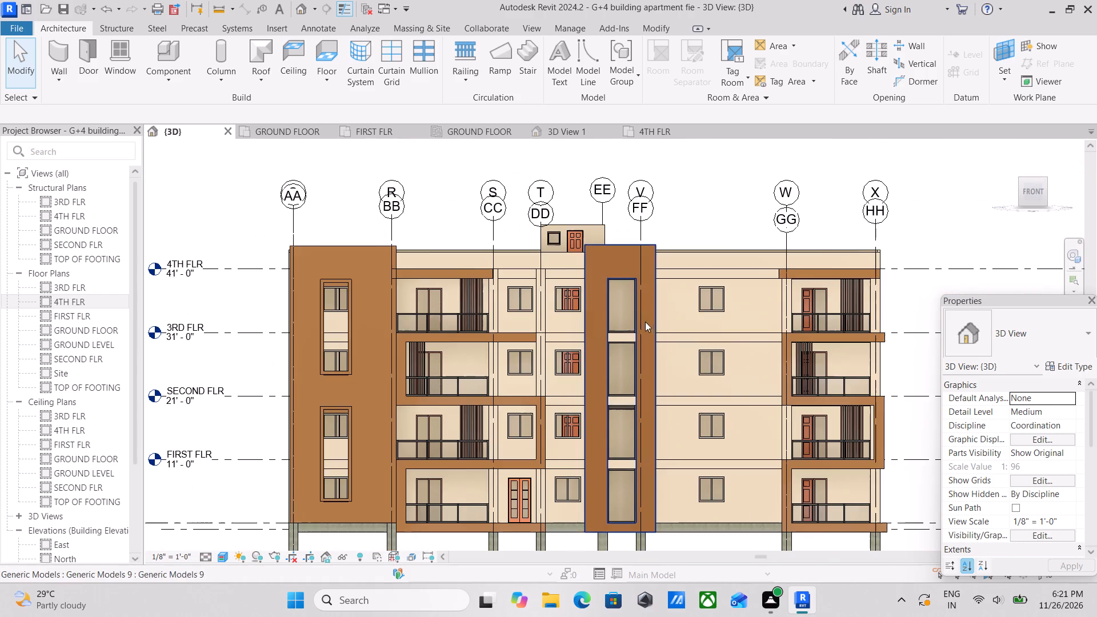
middle_drag(629, 331, 630, 267)
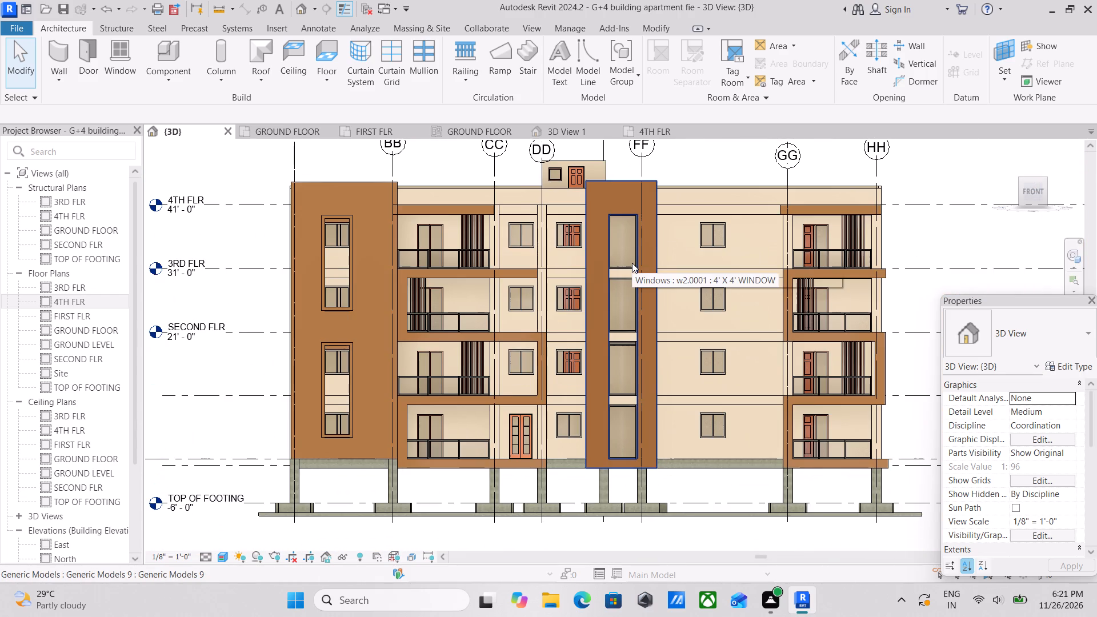
middle_drag(632, 263, 588, 337)
scroll(590, 379, down, 2)
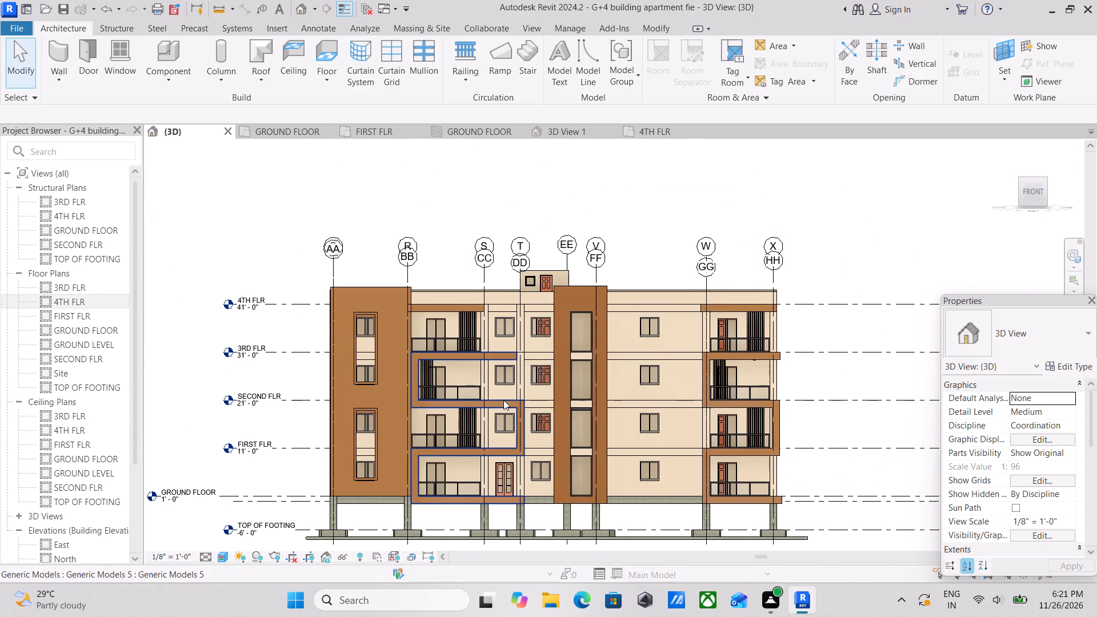
Duplicate the main flat roof's Generic - 12" type under the name ROOFING 1'.
shift+middle_drag(511, 405, 583, 496)
shift+middle_drag(529, 310, 578, 379)
scroll(578, 379, up, 1)
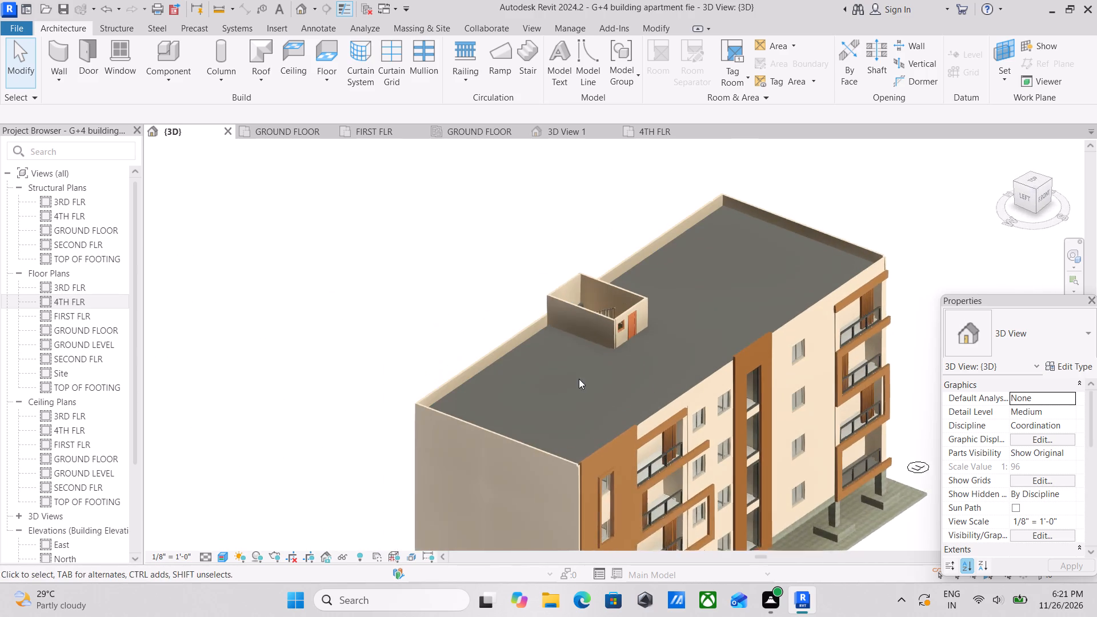
scroll(579, 379, up, 1)
shift+middle_drag(590, 371, 606, 376)
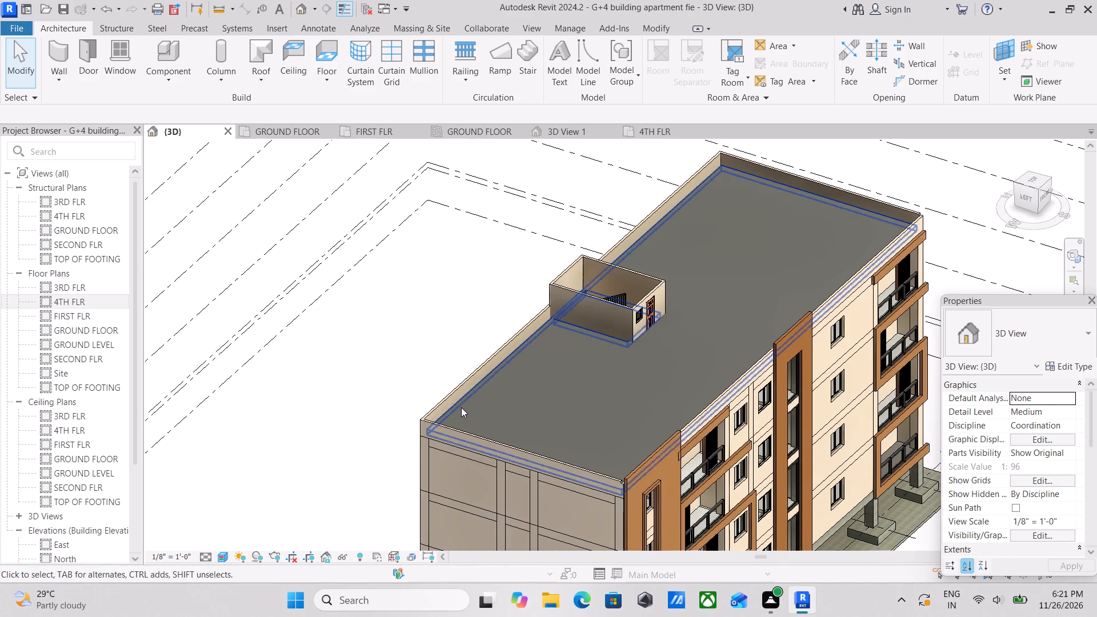
click(458, 406)
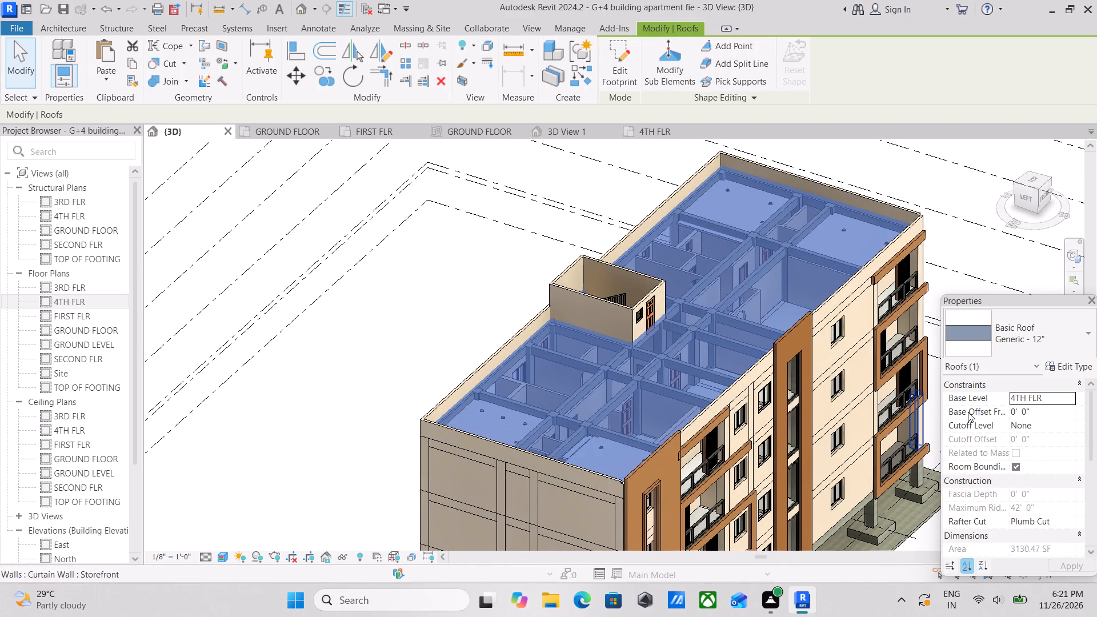
click(1072, 367)
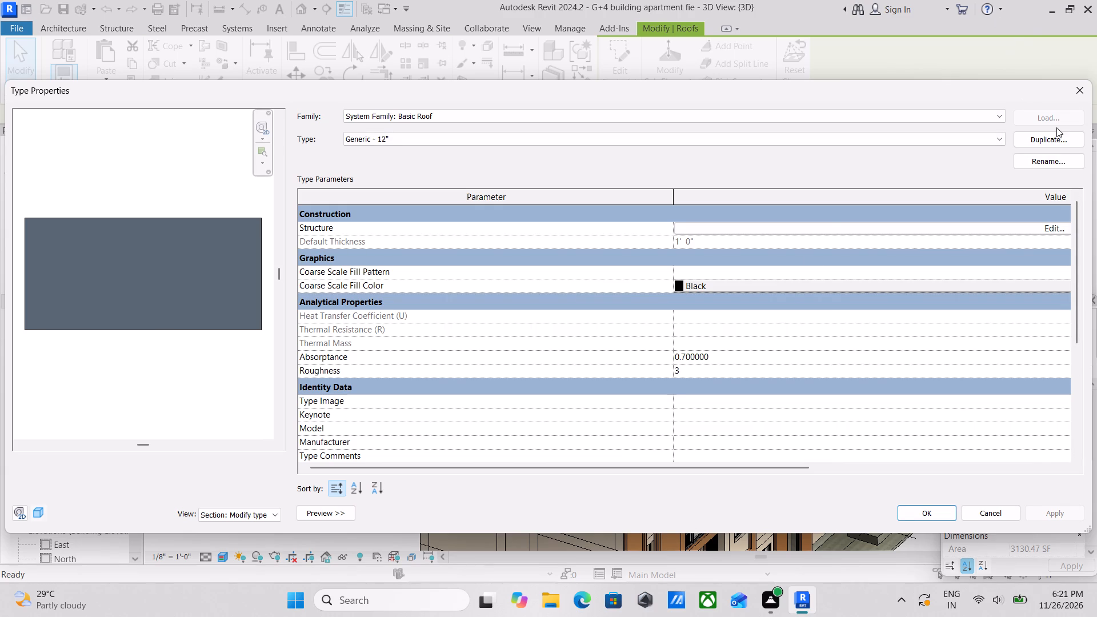
click(1054, 143)
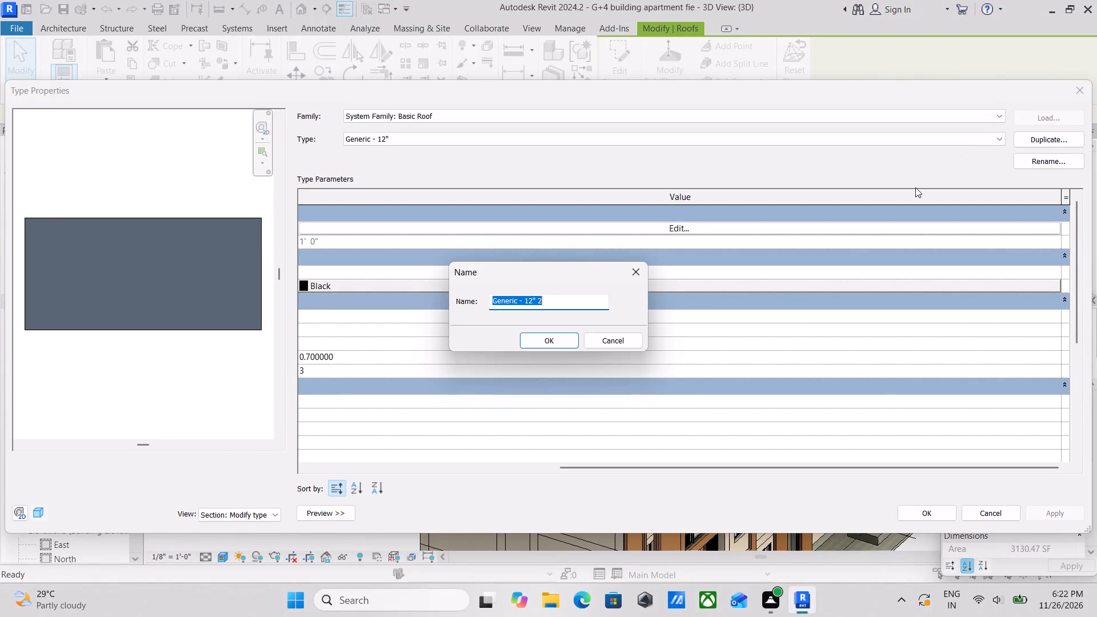
text(FLOORING)
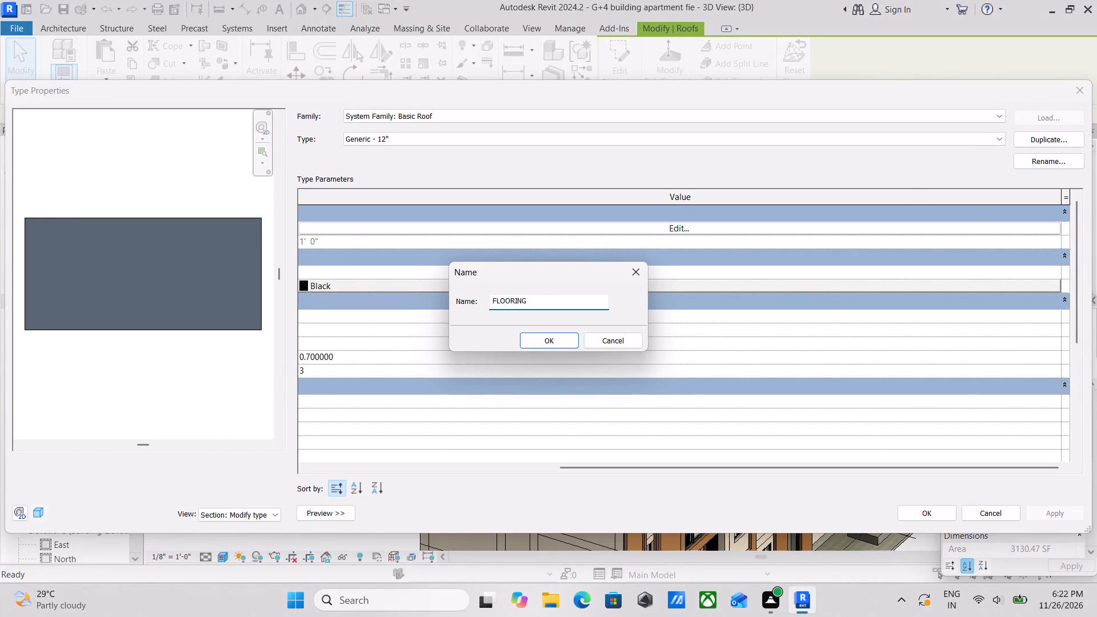
key(BackSpace)
key(BackSpace)
key(BackSpace)
key(BackSpace)
key(BackSpace)
key(BackSpace)
key(BackSpace)
key(BackSpace)
text(ROOFING)
key(space)
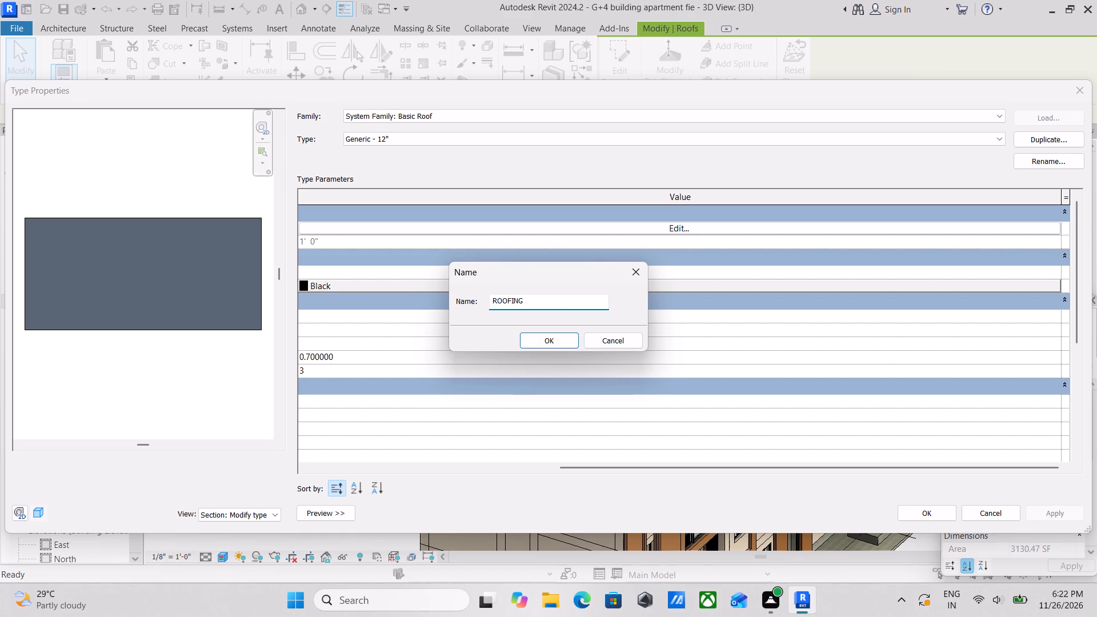
text(1')
click(522, 337)
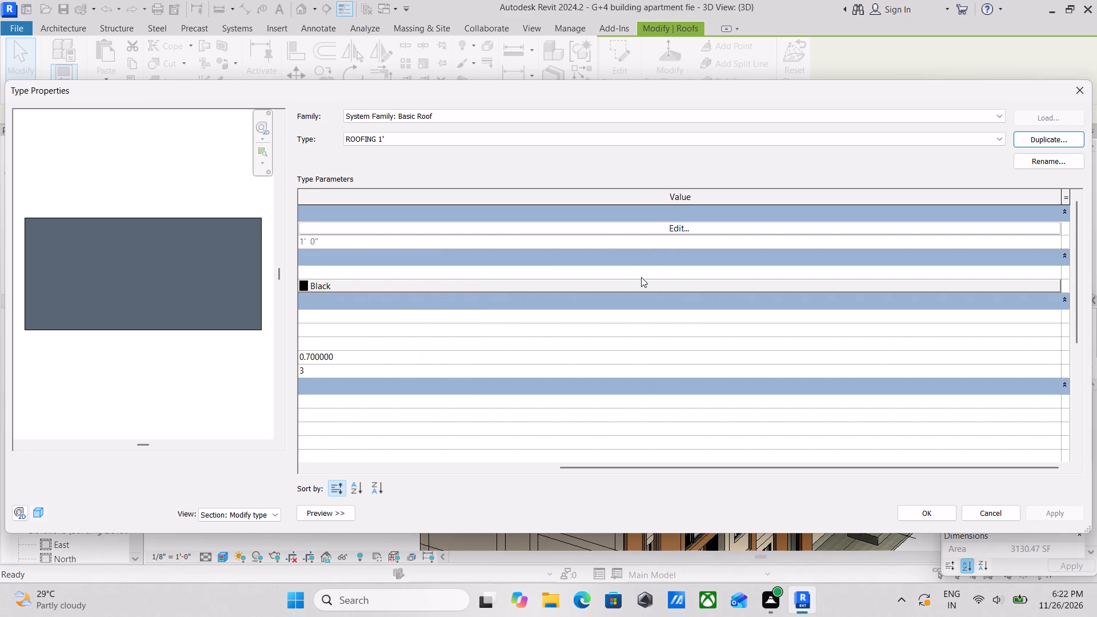
Create a new project material from the material cell of the Structure [1] layer in the ROOFING 1' assembly.
click(665, 229)
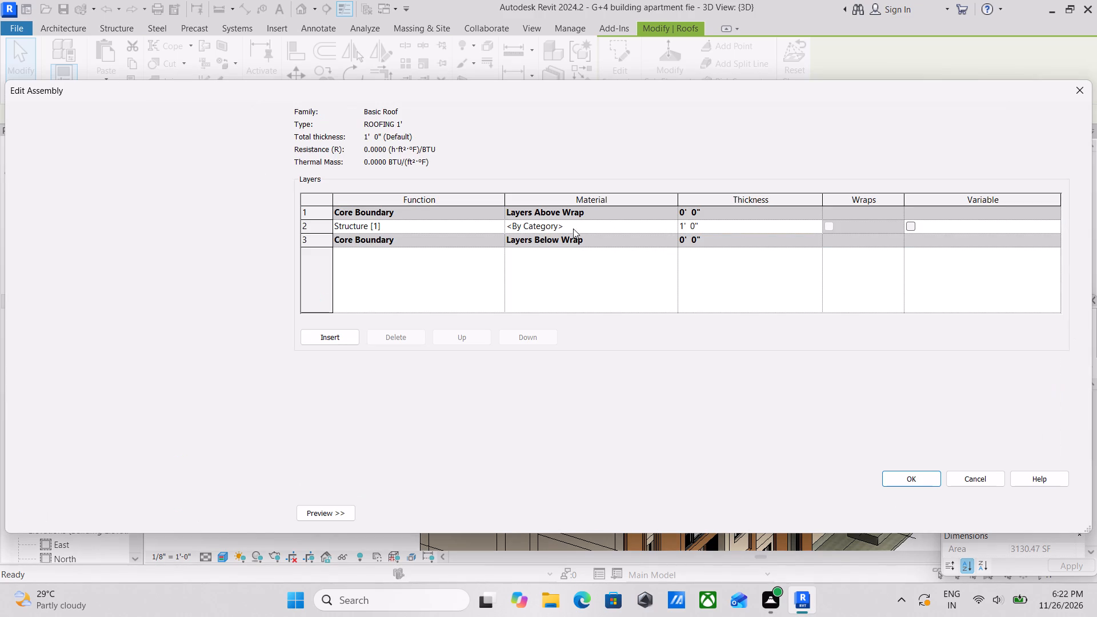
click(664, 223)
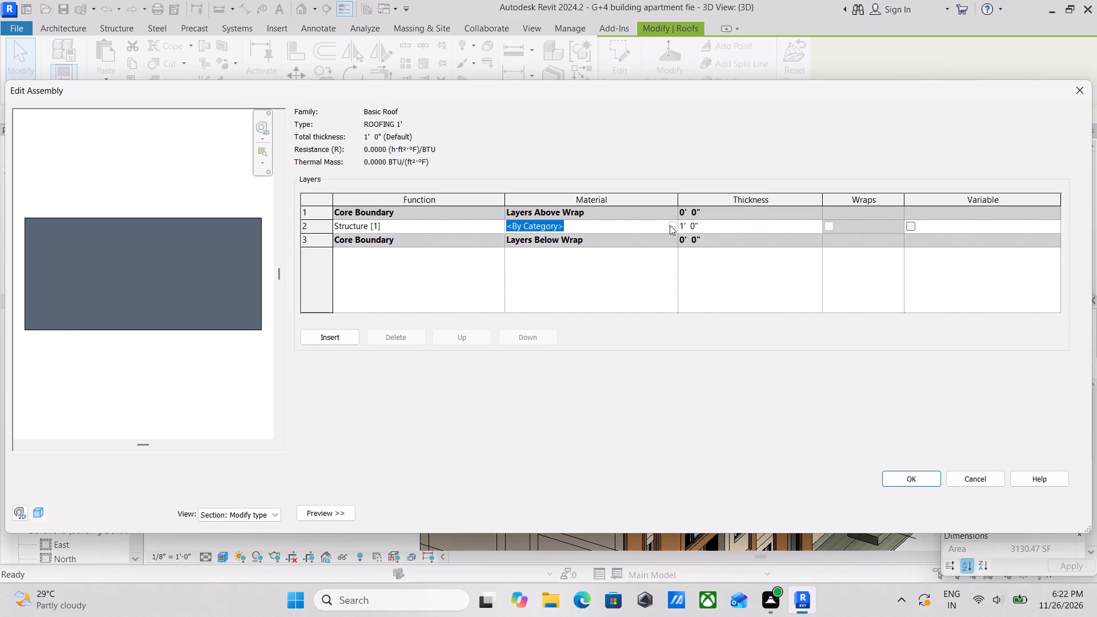
click(670, 225)
scroll(423, 337, down, 2)
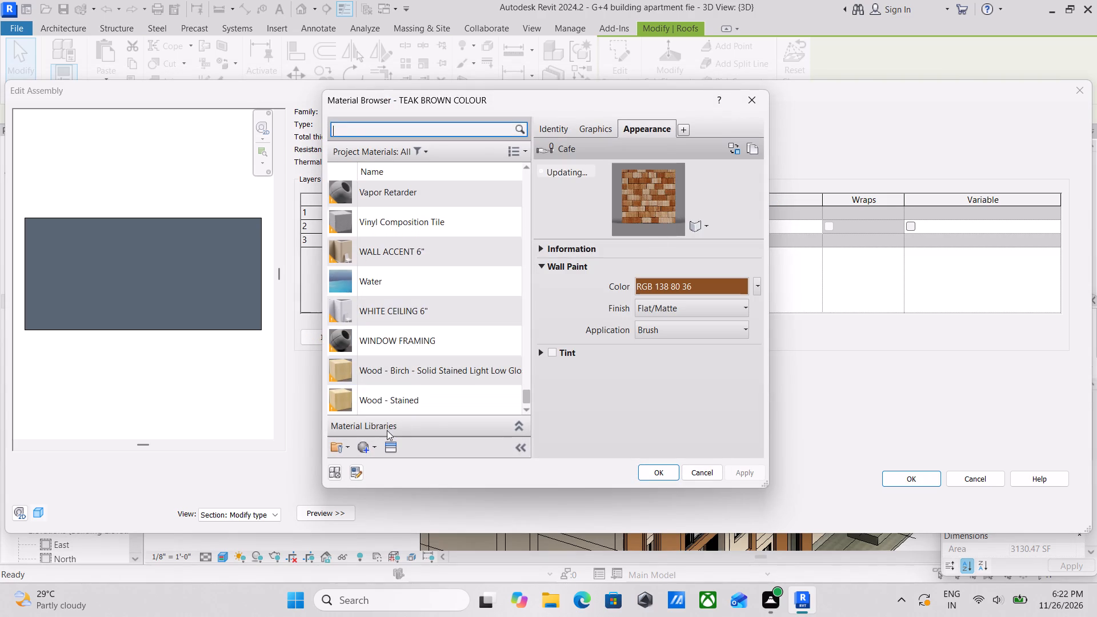
click(359, 445)
click(396, 469)
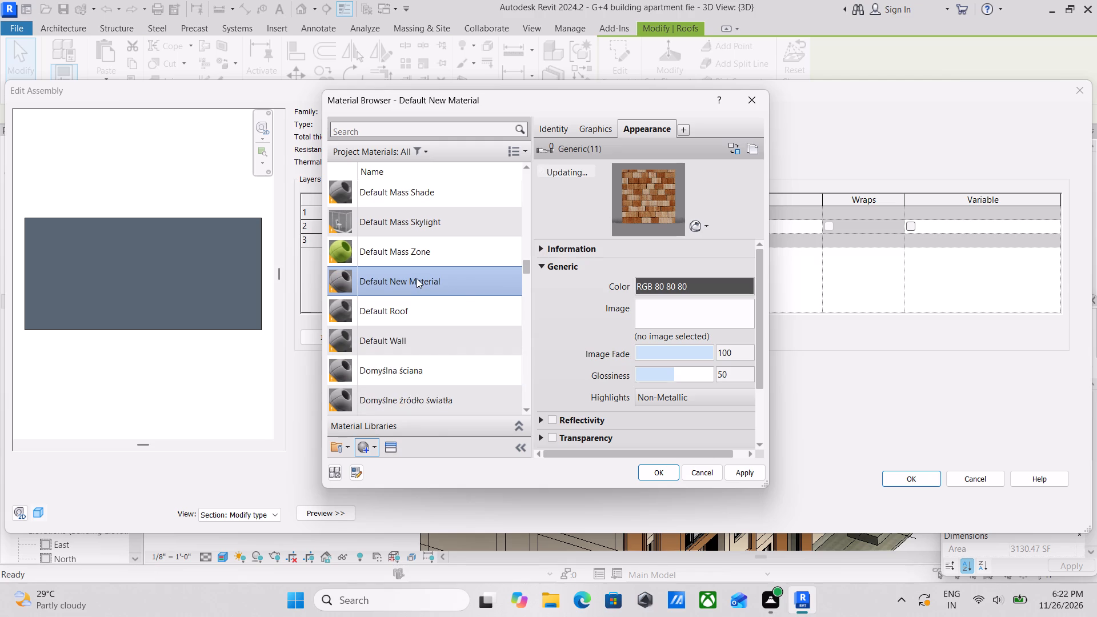
Open the name of the newly created Default New Material for renaming.
right_click(395, 282)
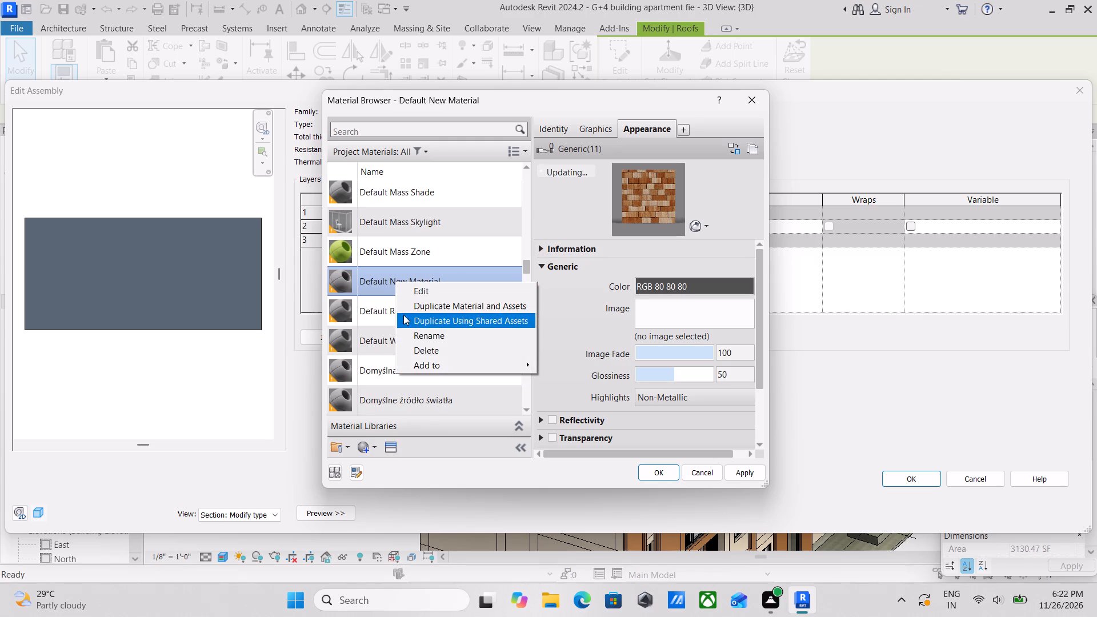
click(364, 445)
right_click(435, 281)
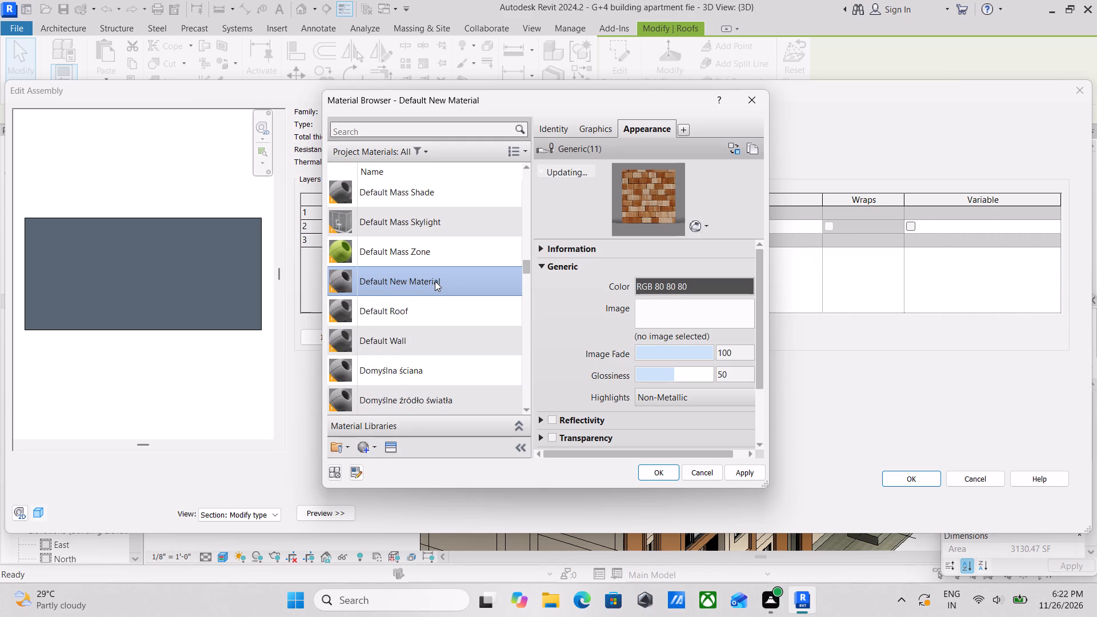
click(474, 334)
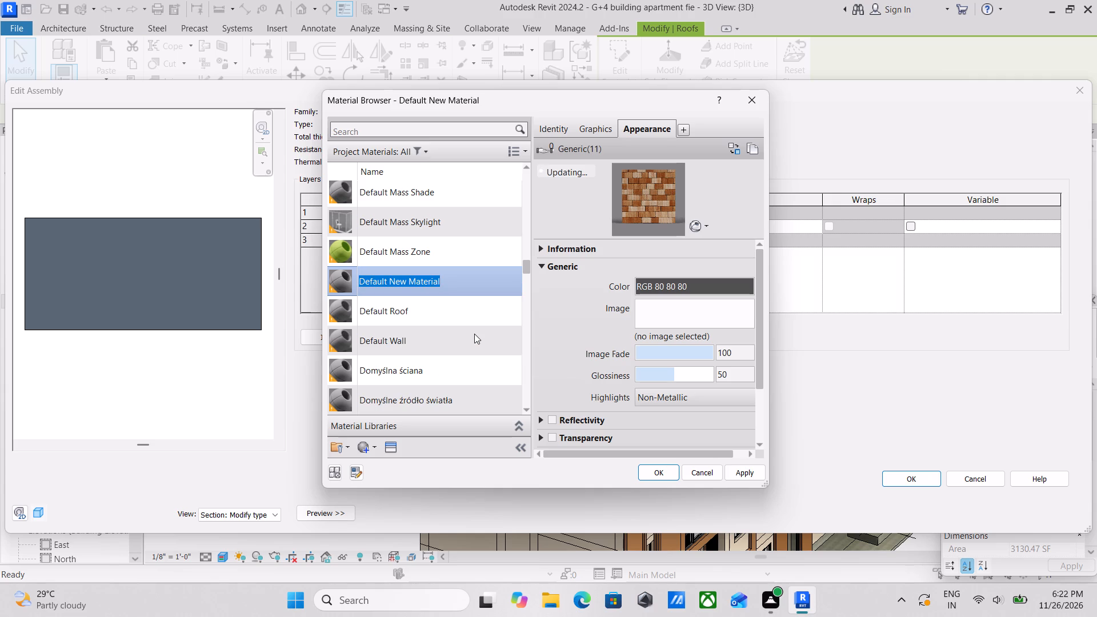
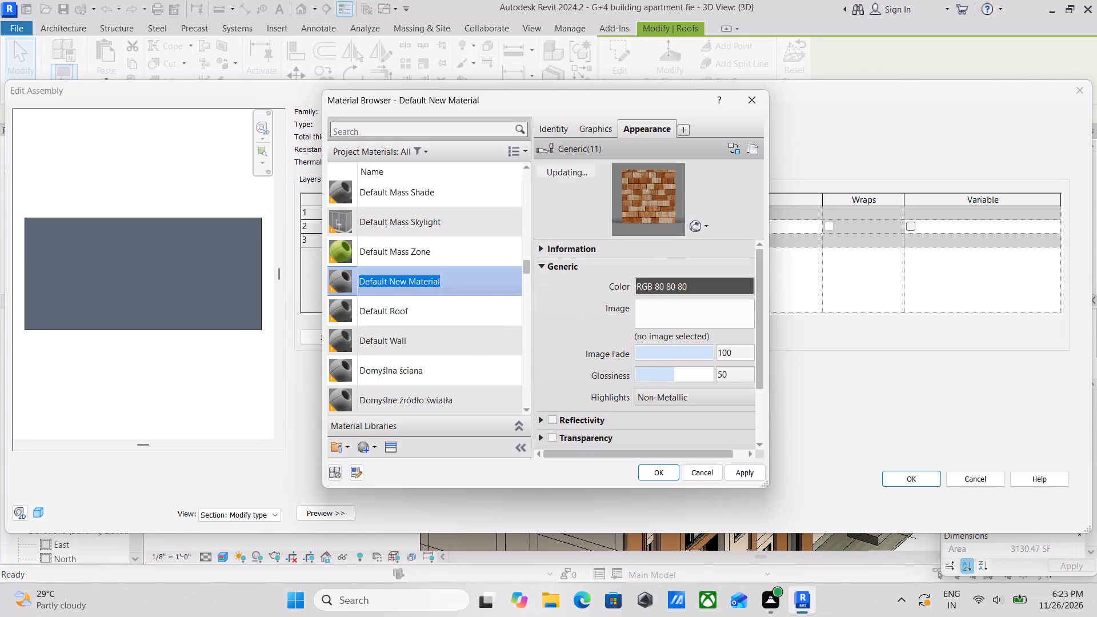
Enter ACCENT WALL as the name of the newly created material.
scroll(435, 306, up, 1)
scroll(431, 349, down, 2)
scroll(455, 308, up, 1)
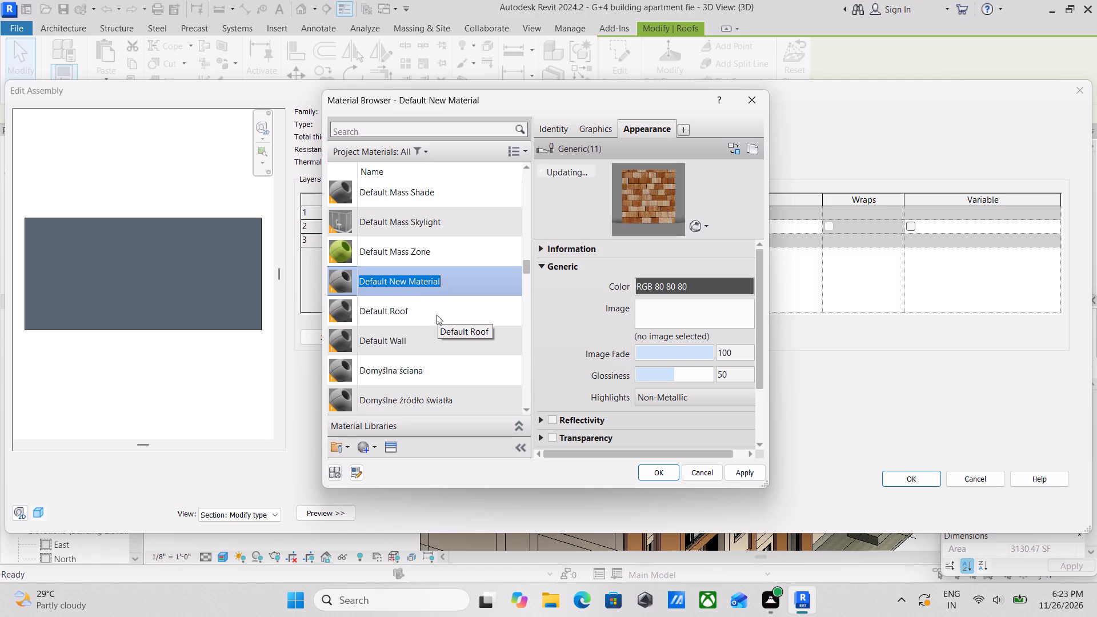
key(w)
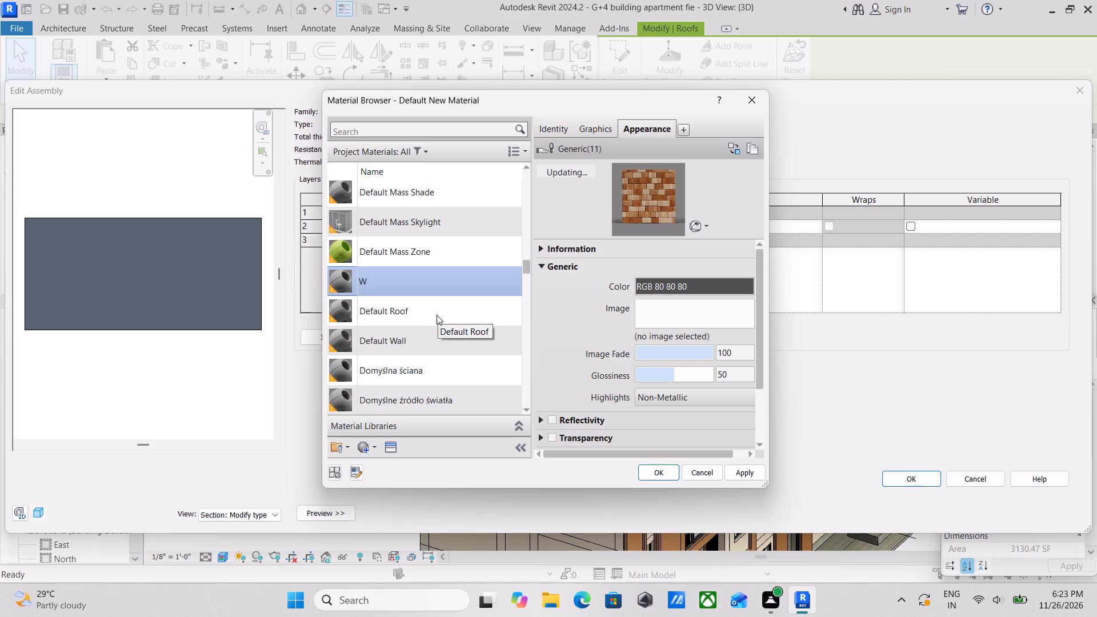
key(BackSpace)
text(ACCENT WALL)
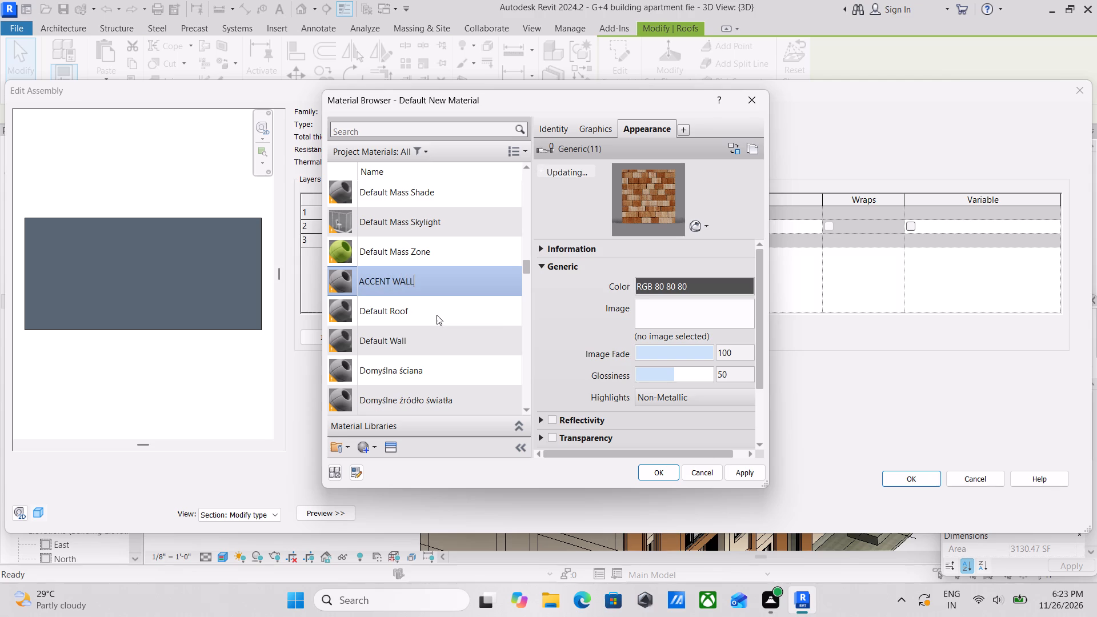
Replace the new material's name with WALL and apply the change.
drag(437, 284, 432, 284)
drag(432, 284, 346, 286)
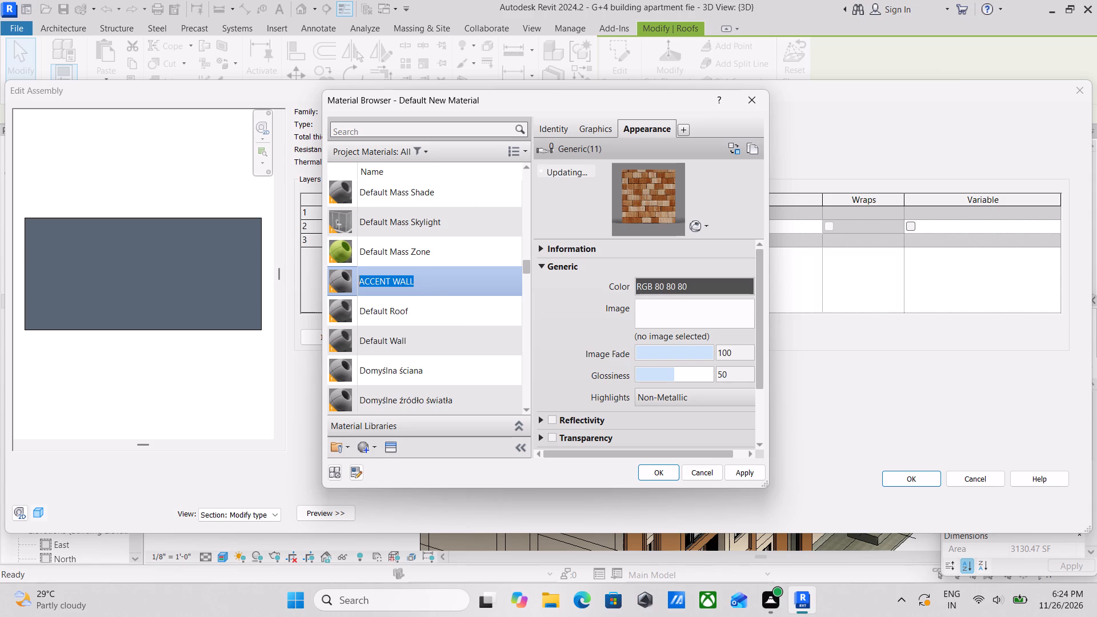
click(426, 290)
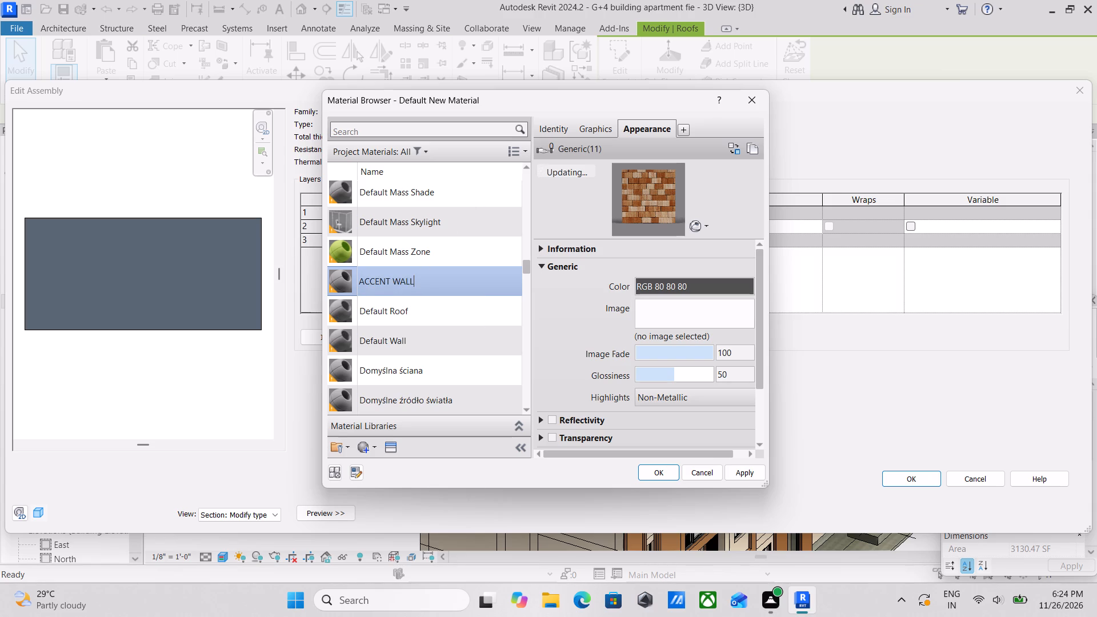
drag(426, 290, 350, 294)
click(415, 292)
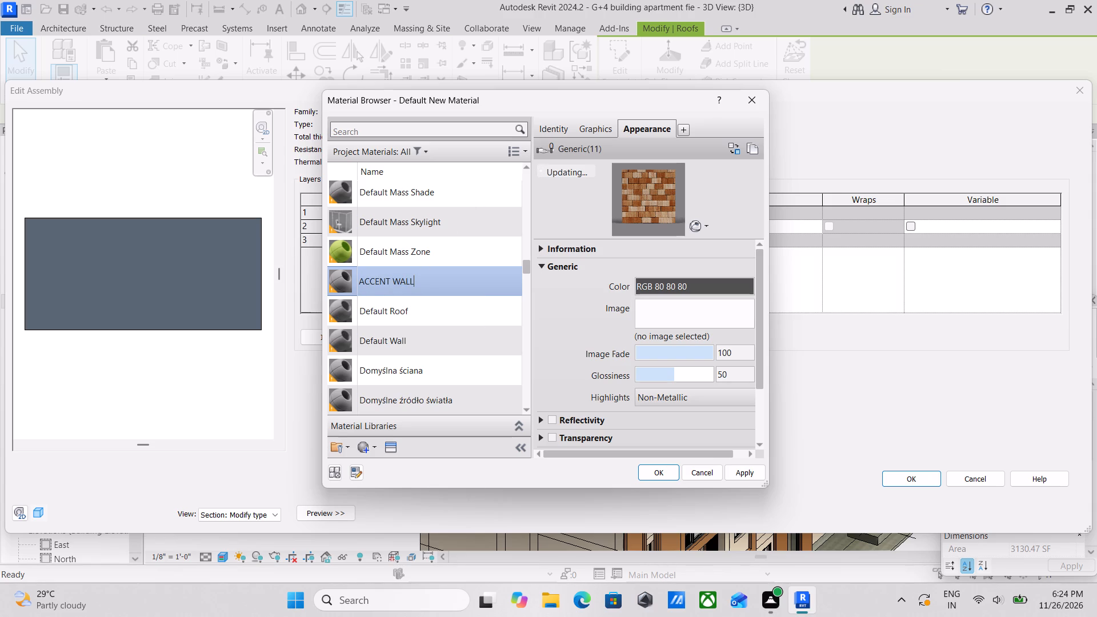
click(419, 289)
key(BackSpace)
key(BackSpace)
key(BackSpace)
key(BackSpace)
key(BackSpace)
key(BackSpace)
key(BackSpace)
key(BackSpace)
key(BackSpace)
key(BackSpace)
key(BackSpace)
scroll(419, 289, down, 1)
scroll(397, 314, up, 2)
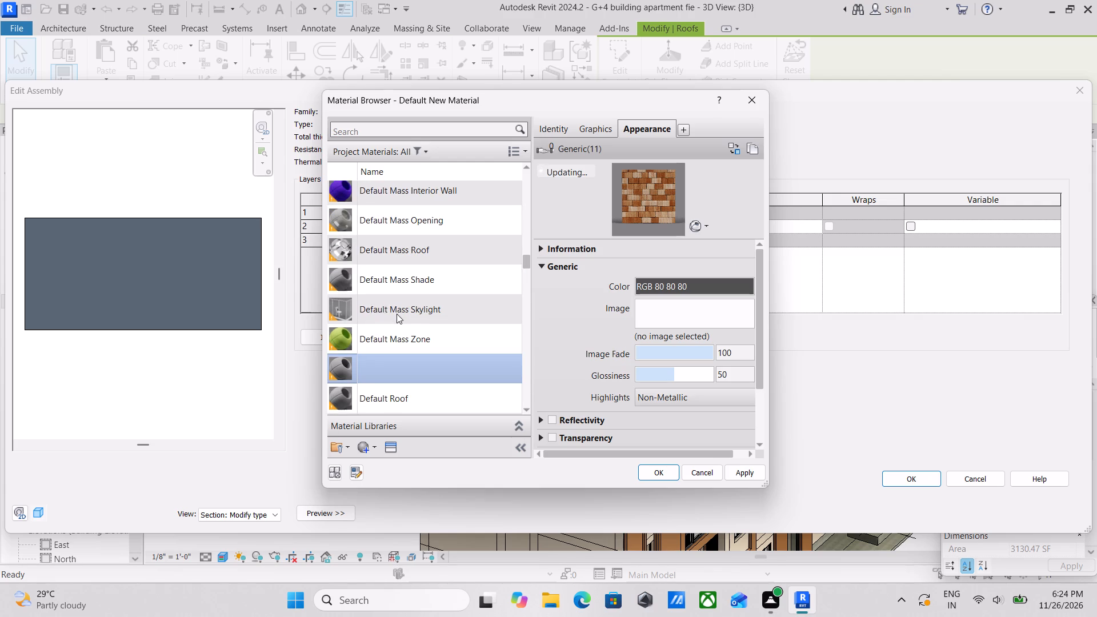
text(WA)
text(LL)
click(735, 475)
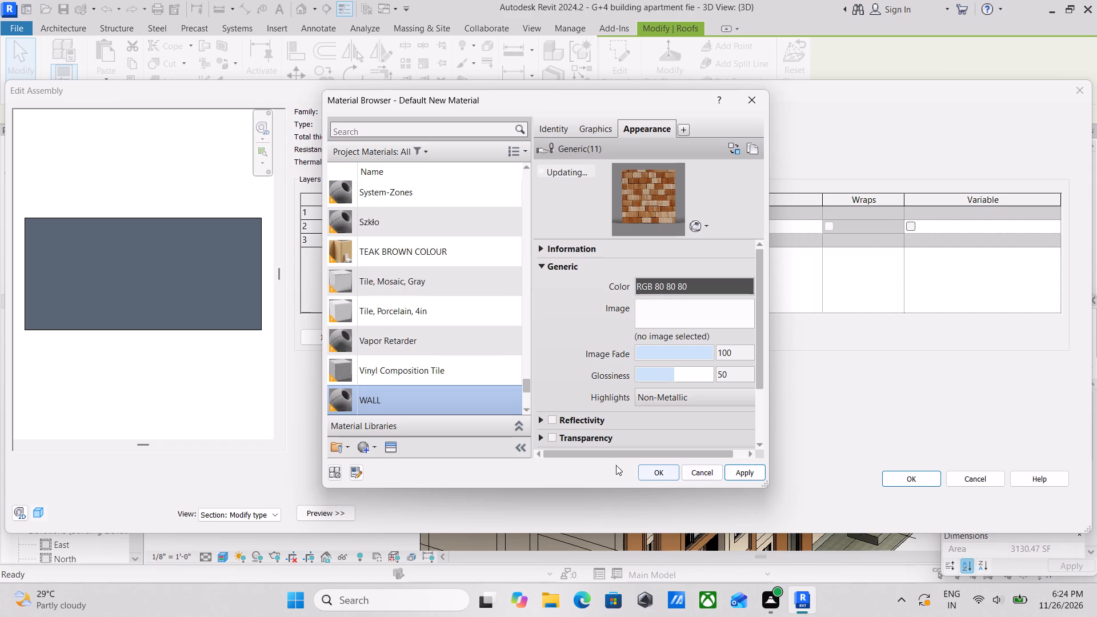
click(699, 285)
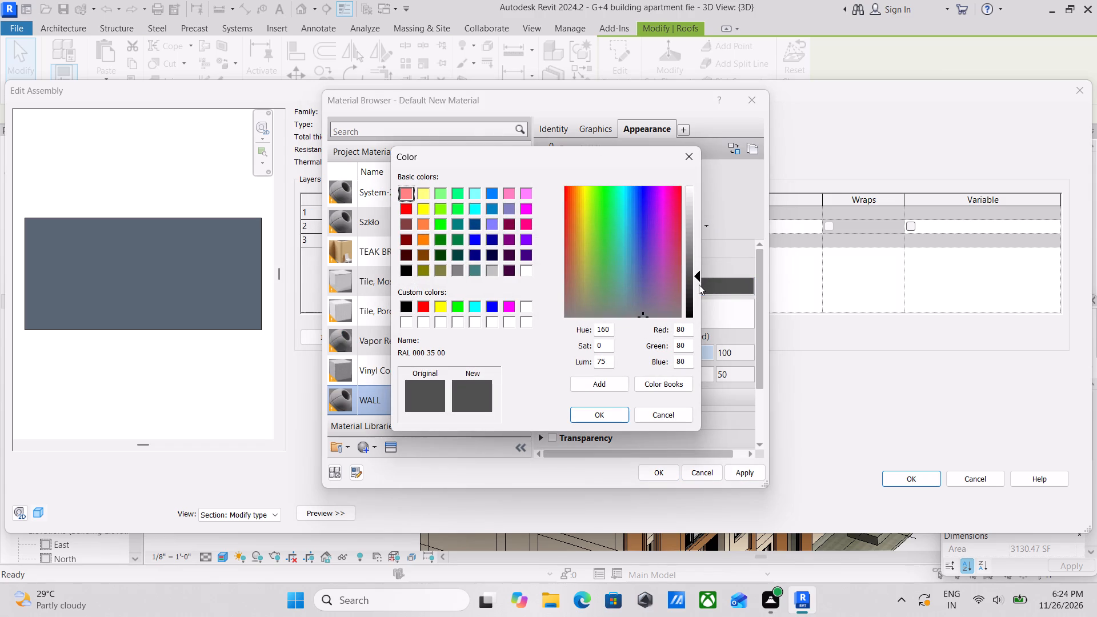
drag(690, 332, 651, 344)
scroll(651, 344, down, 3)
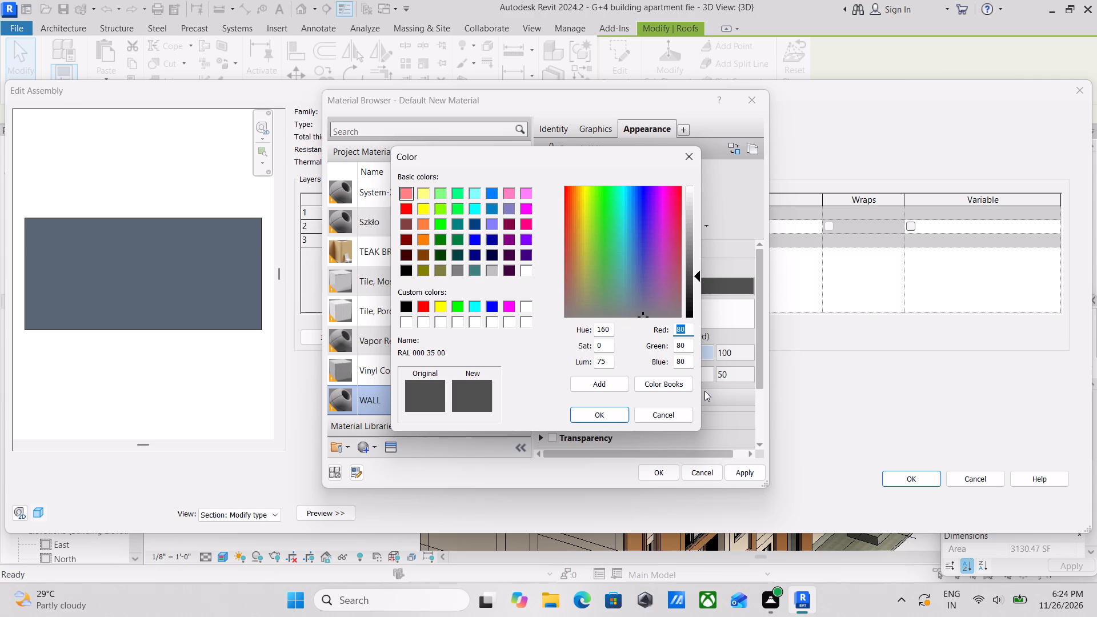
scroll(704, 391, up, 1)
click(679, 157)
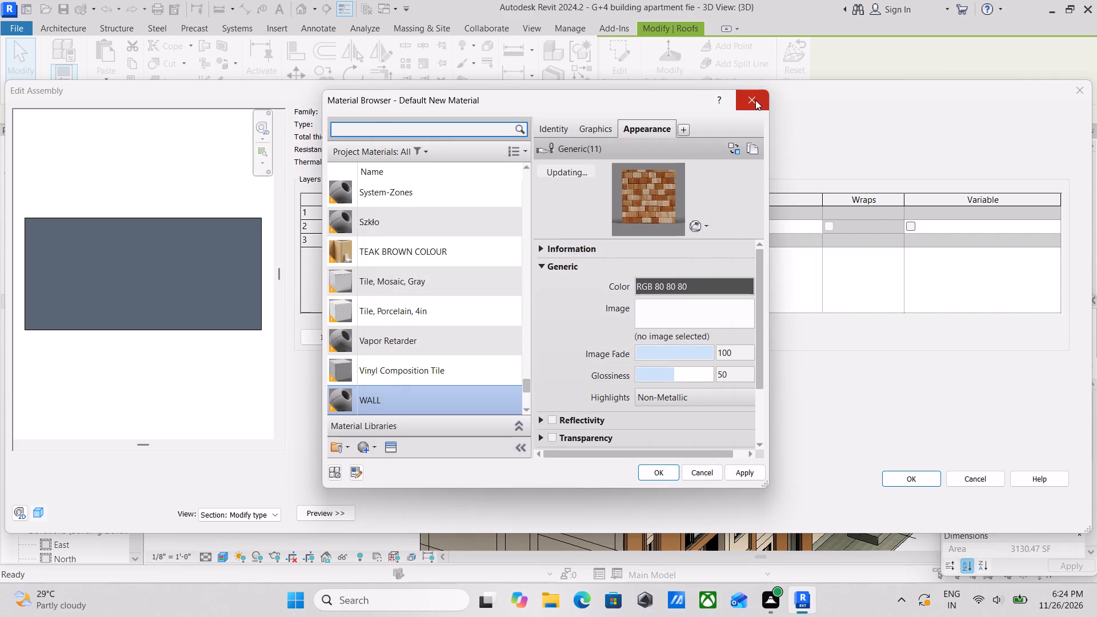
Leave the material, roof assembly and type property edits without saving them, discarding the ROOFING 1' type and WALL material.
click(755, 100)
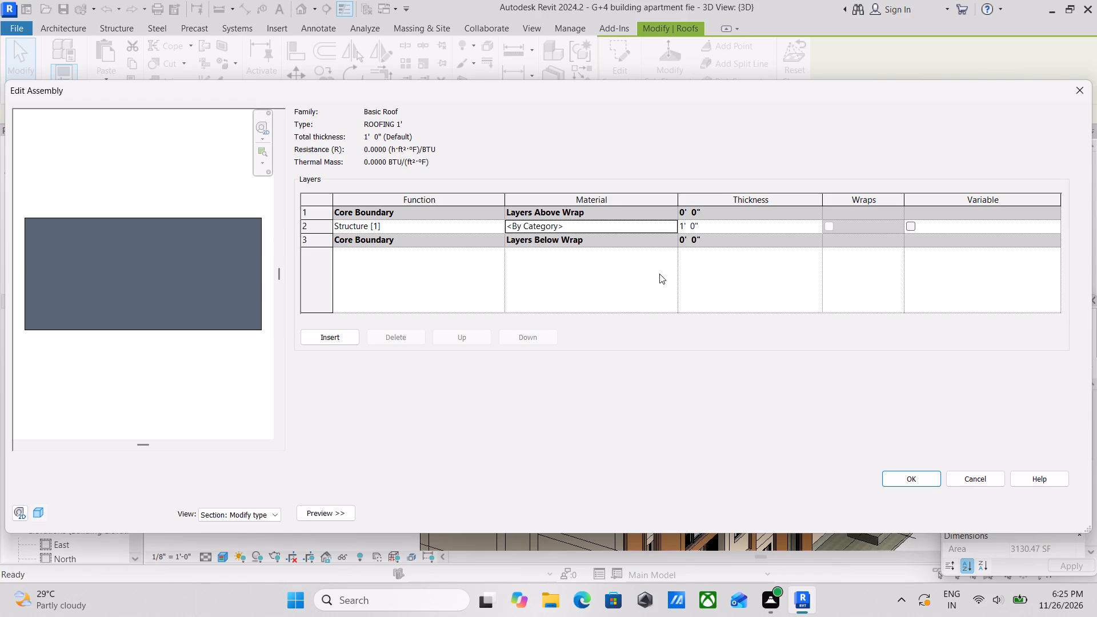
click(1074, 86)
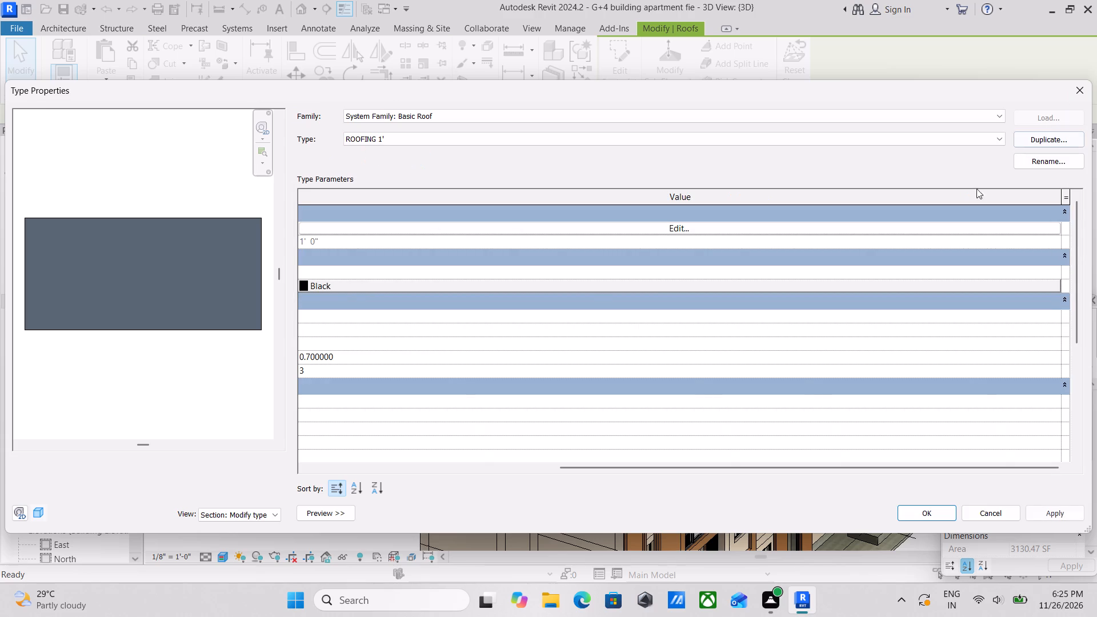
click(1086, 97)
Duplicate the selected main flat roof's Generic - 12" type under the name ROOFING 1'.
scroll(770, 350, down, 1)
middle_drag(768, 355, 767, 360)
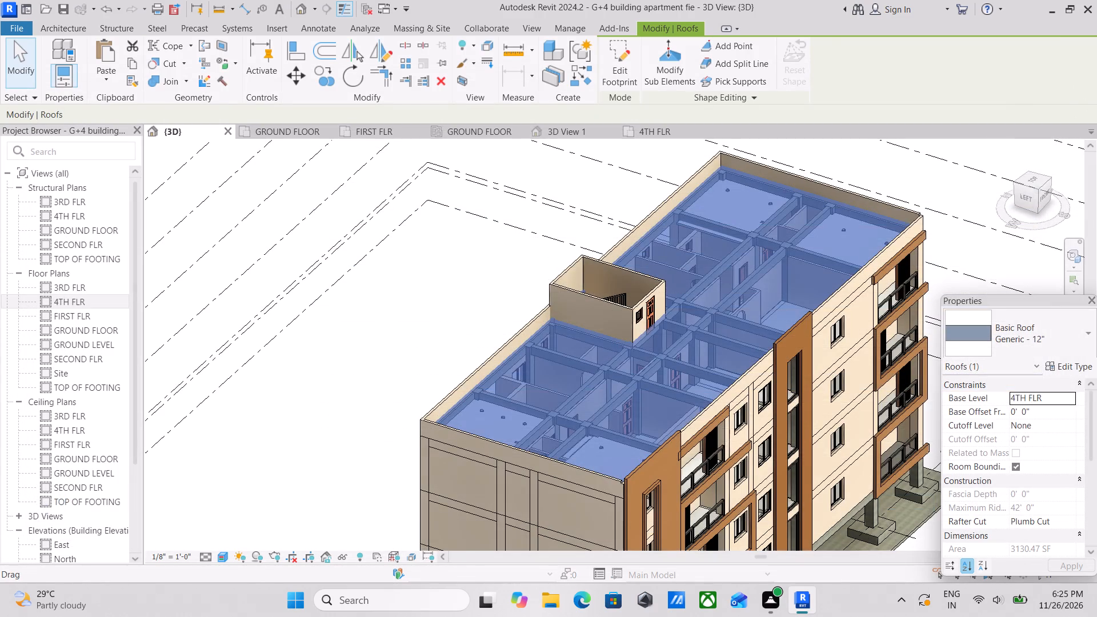
middle_drag(767, 360, 736, 419)
click(1067, 368)
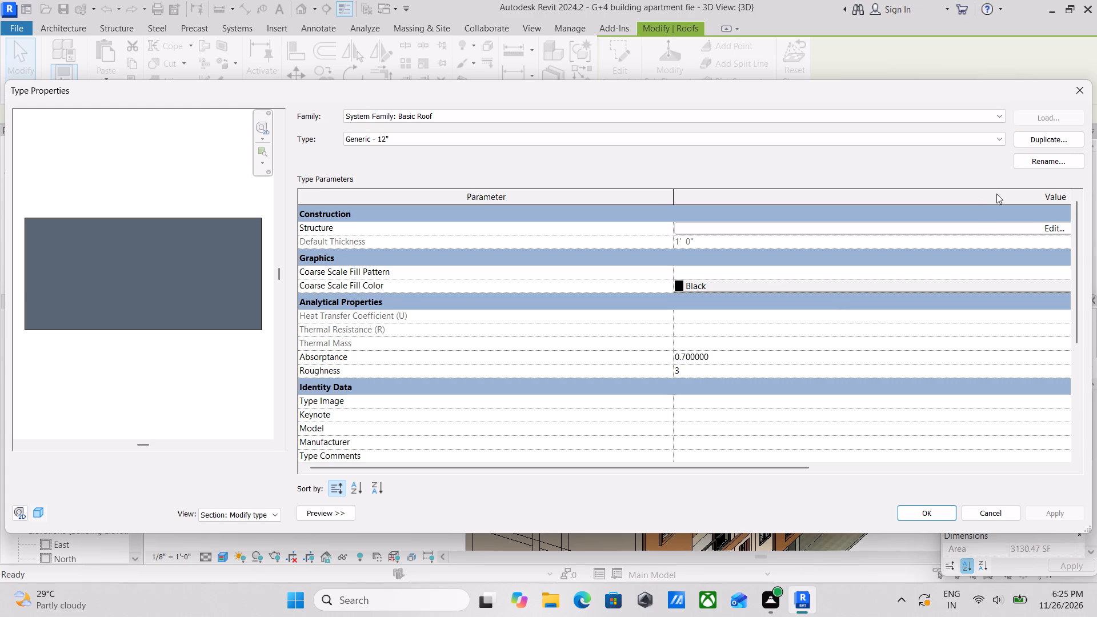
click(1060, 137)
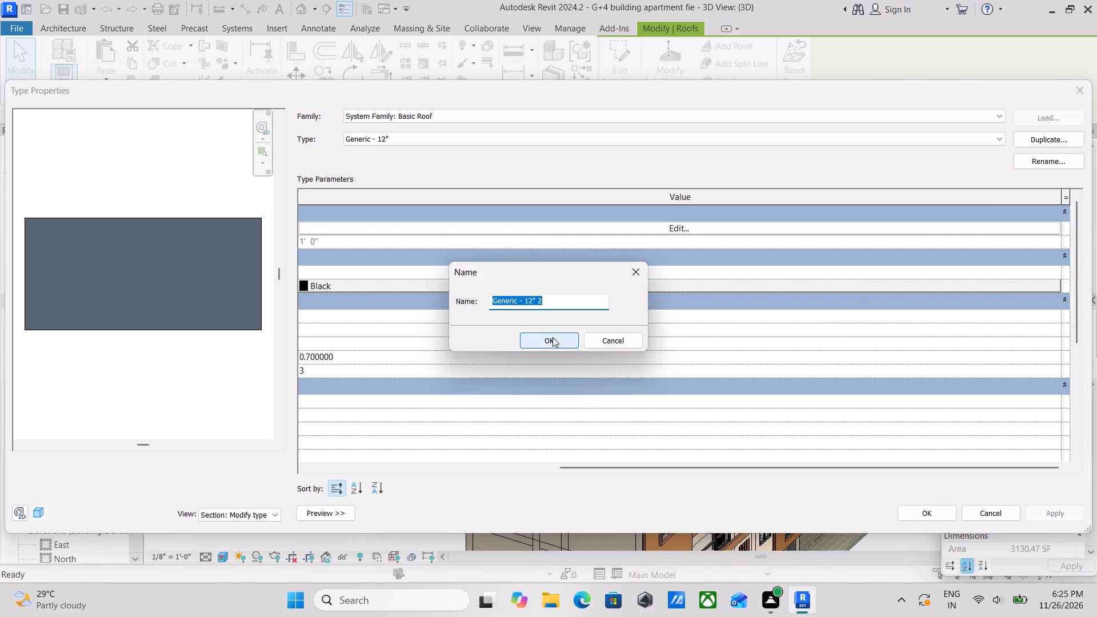
text(DU)
text(PL)
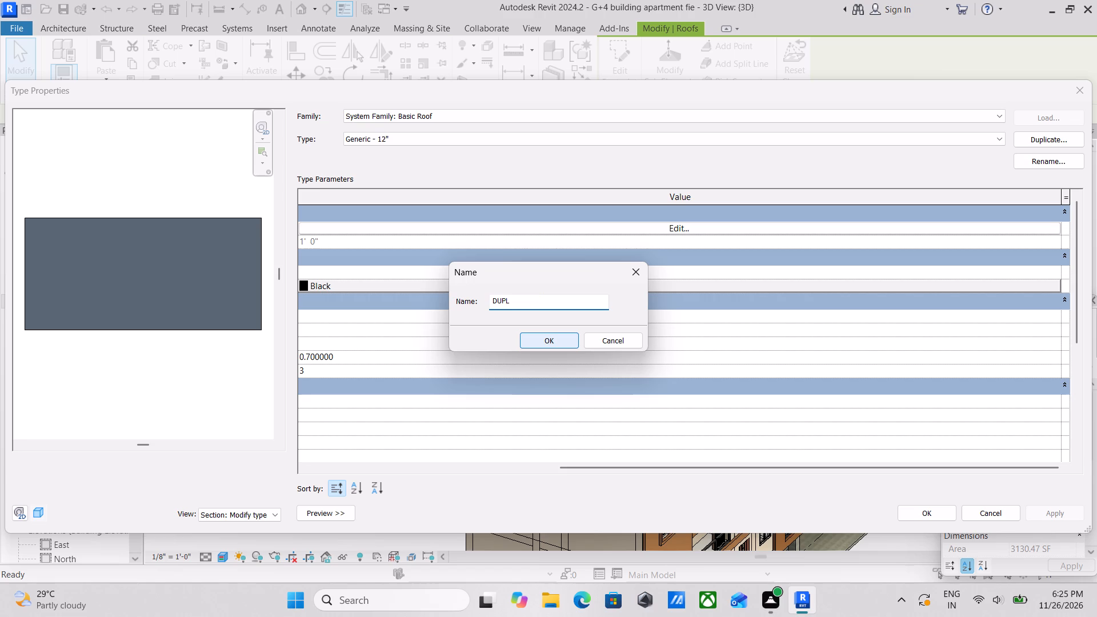
key(BackSpace)
key(BackSpace)
key(BackSpace)
key(BackSpace)
text(ROOFING)
key(space)
text(1')
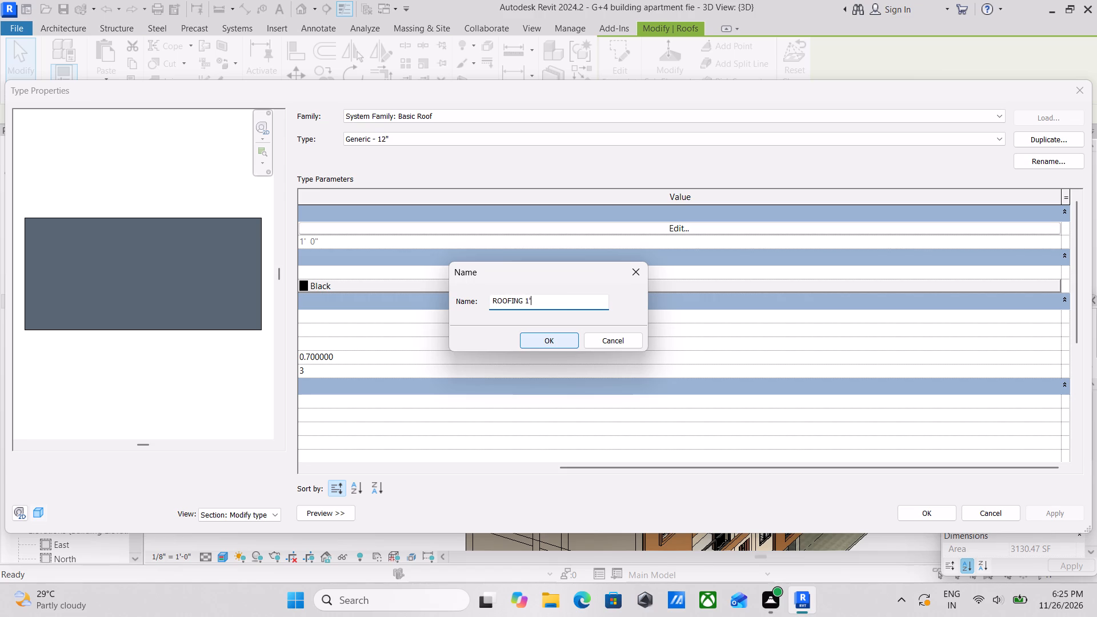
click(522, 337)
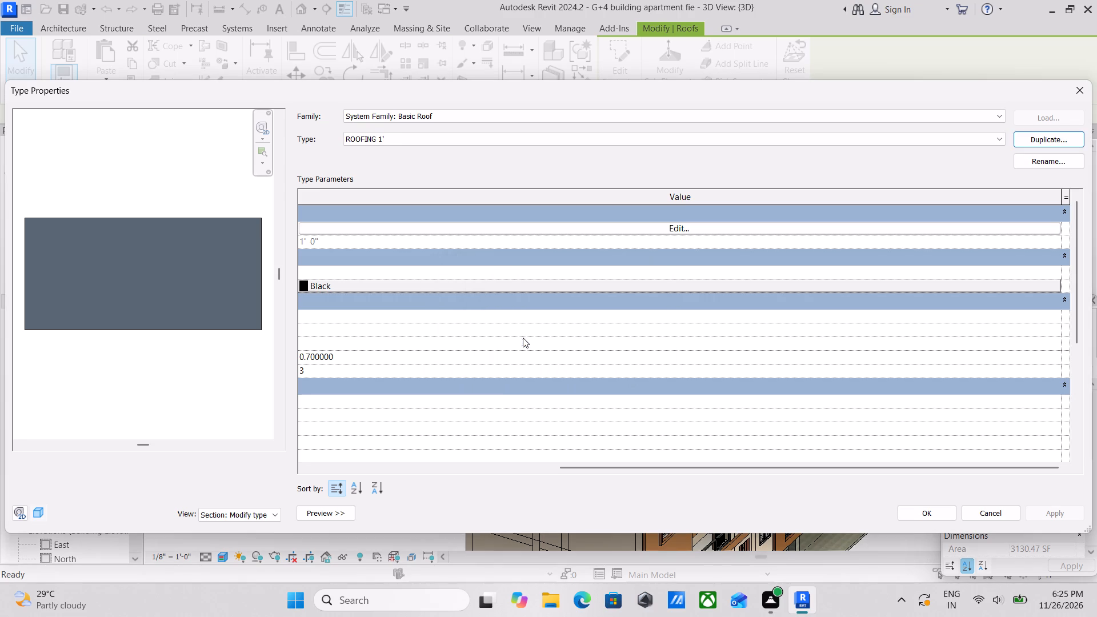
Select the WALL ACCENT 6" project material for the Structure [1] layer in the ROOFING 1' assembly.
click(652, 231)
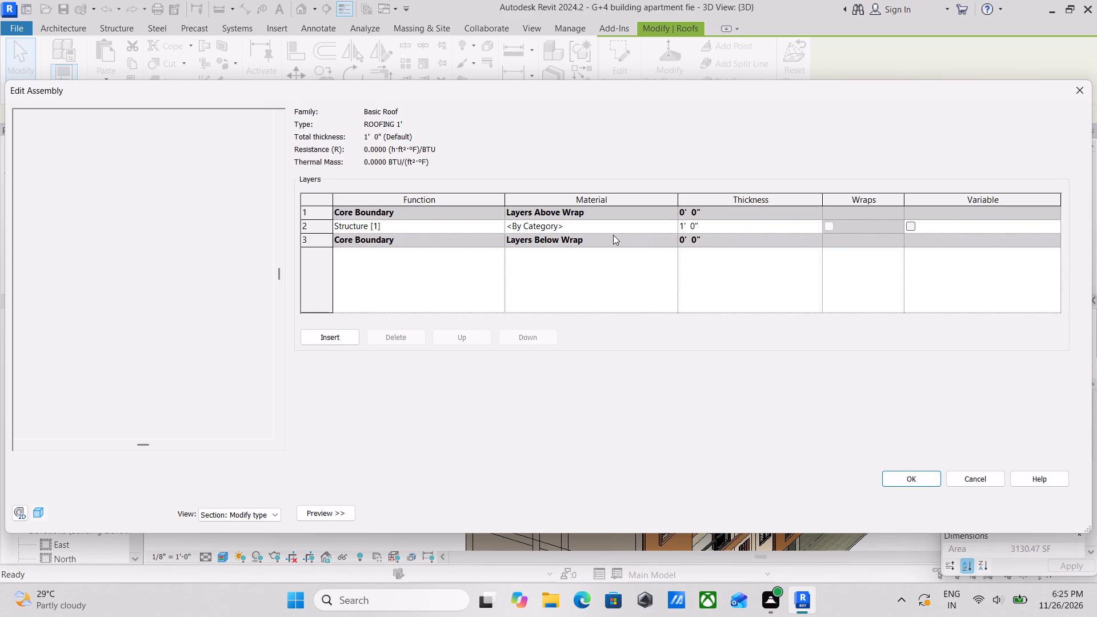
click(655, 226)
click(672, 224)
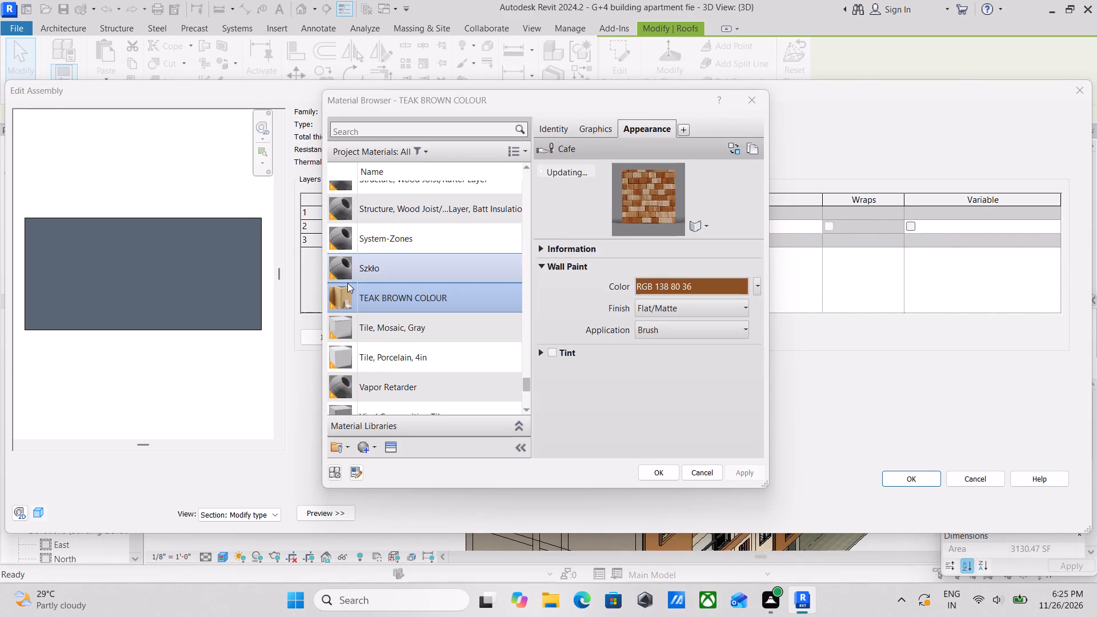
scroll(347, 285, down, 5)
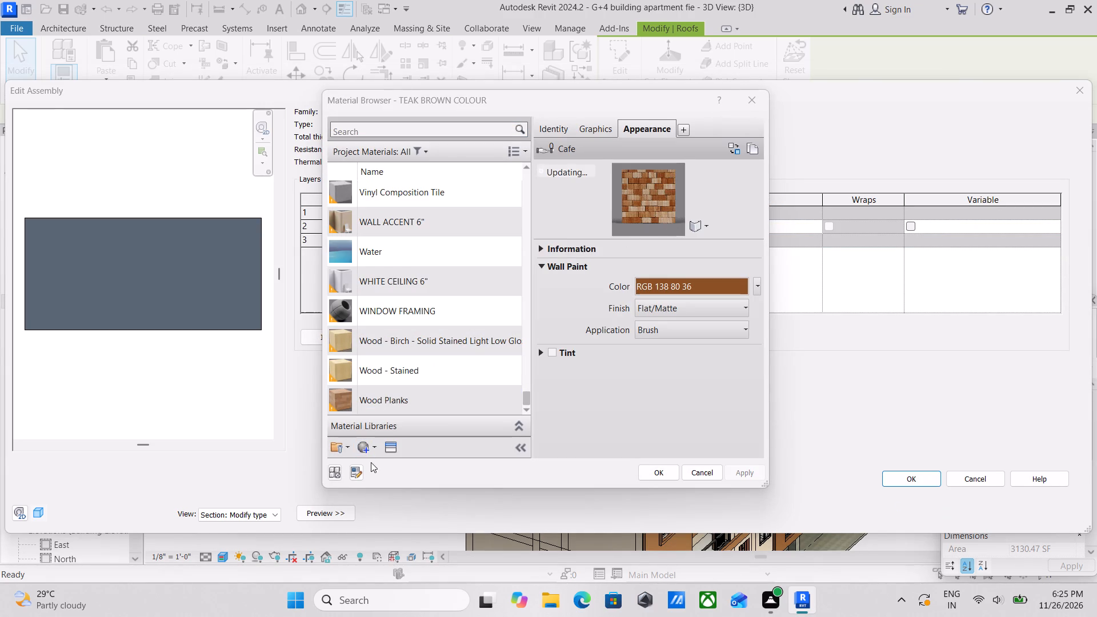
click(363, 447)
scroll(435, 310, up, 4)
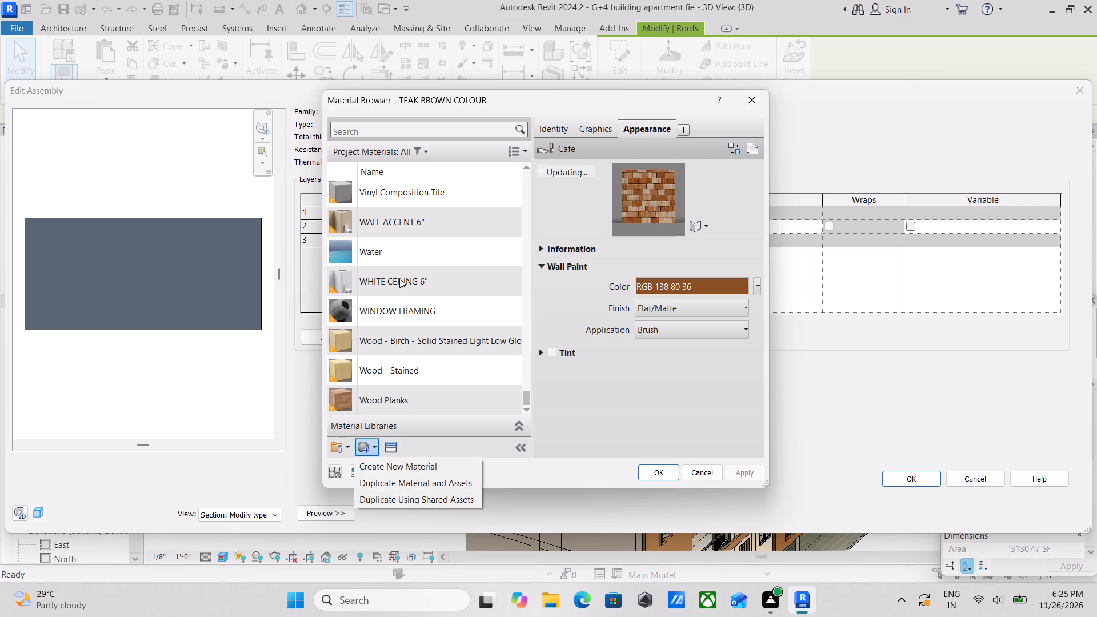
scroll(398, 278, up, 8)
key(Escape)
scroll(410, 266, up, 1)
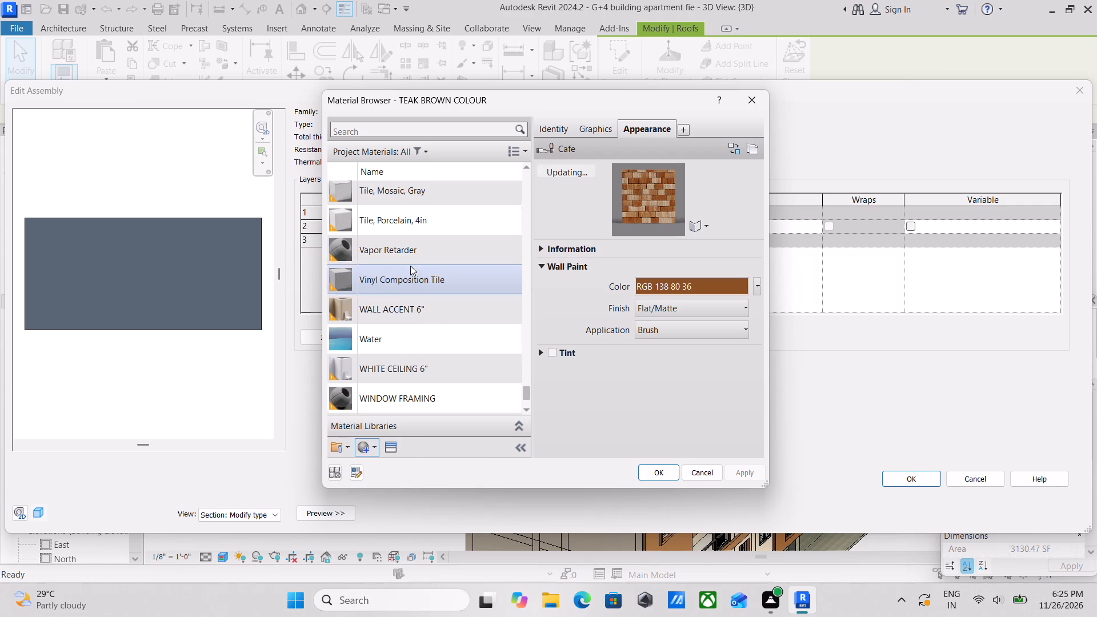
click(408, 312)
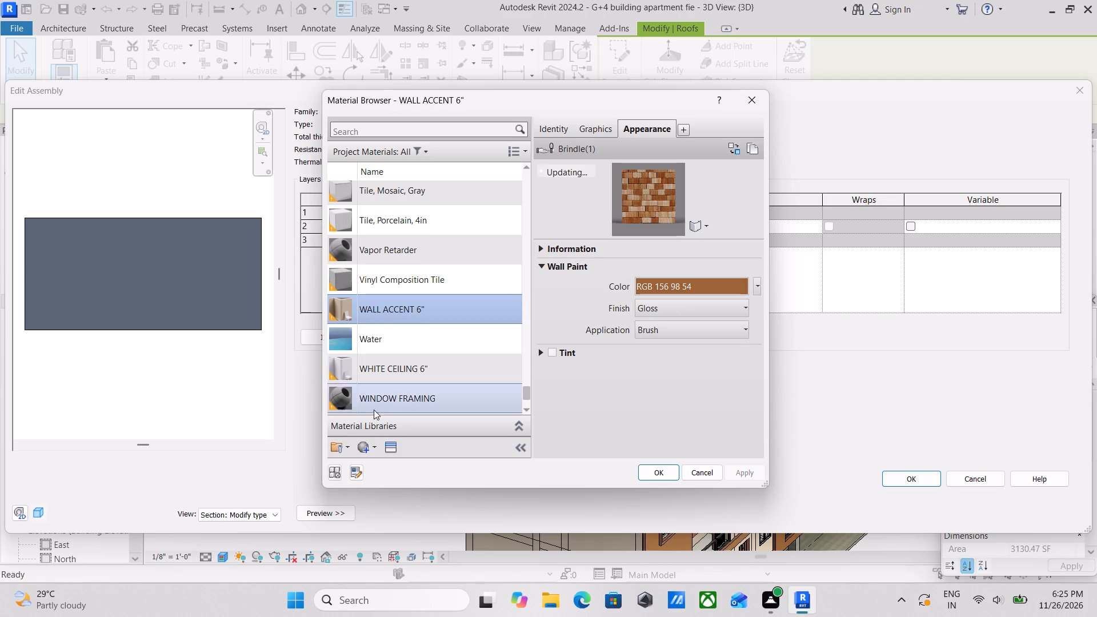
Check the RGB values of the WALL ACCENT 6" material's wall paint color.
click(687, 286)
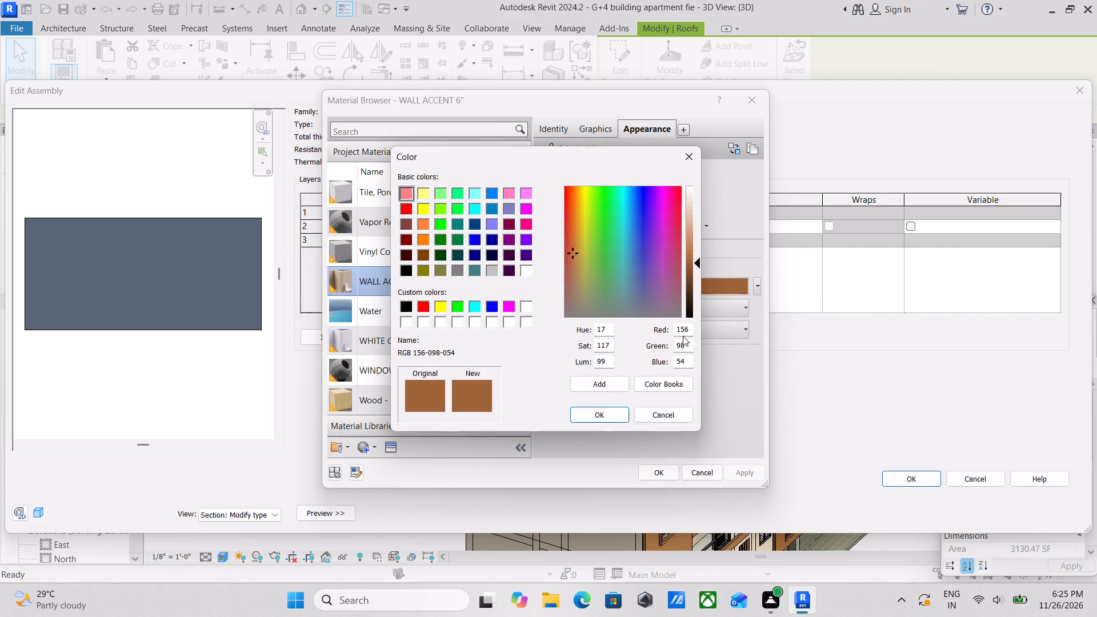
click(689, 153)
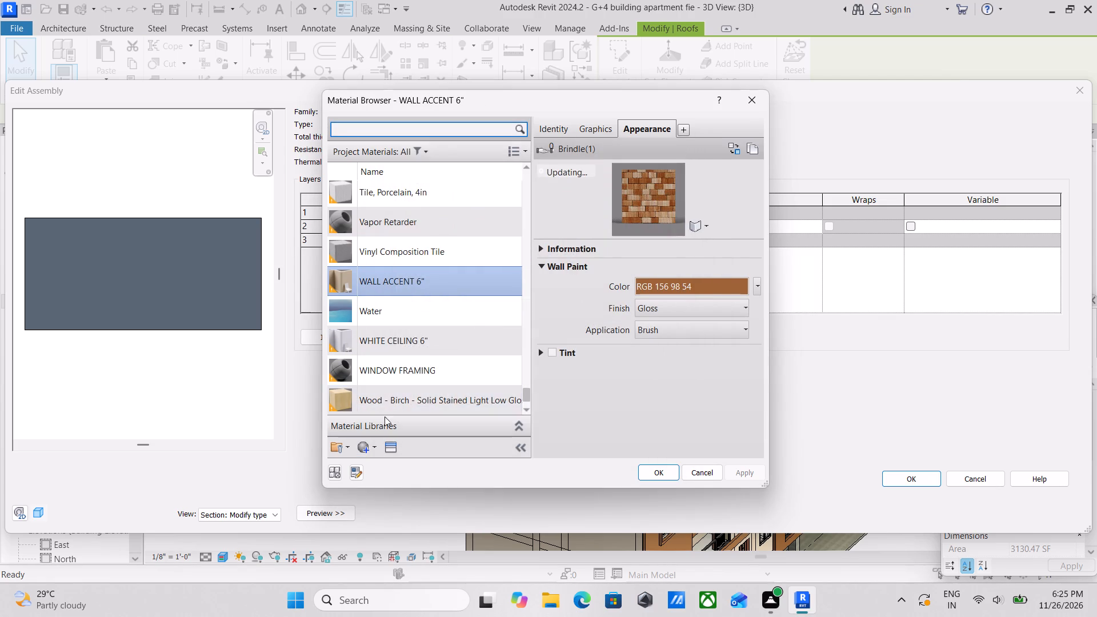
Browse the Wall Paint assets in the Appearance Library, including the Matte category, for a replacement appearance.
scroll(390, 414, down, 12)
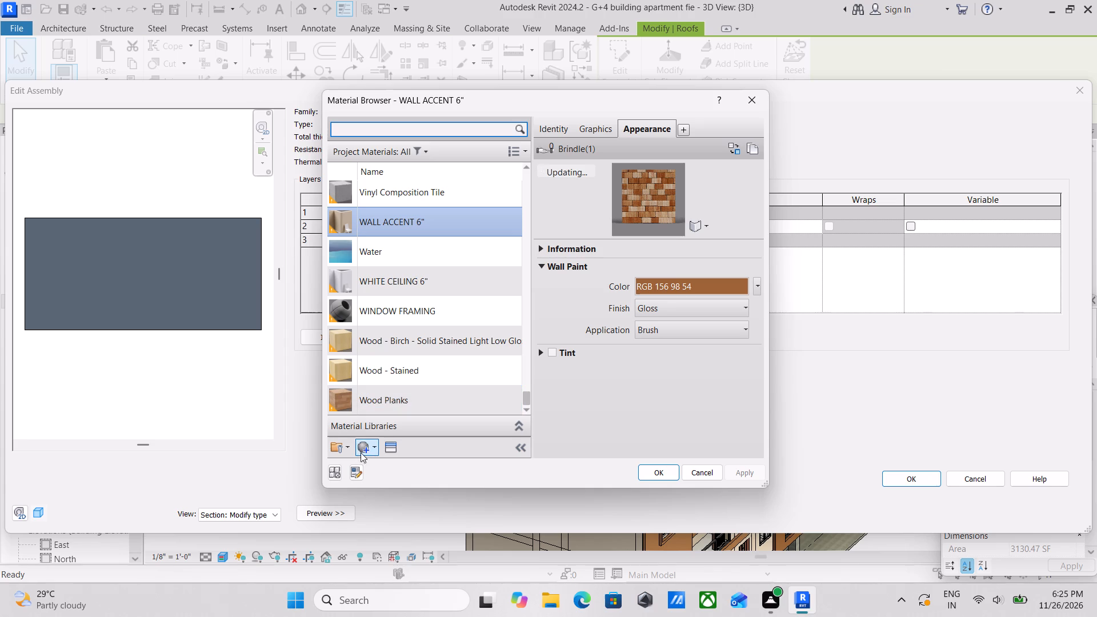
click(381, 445)
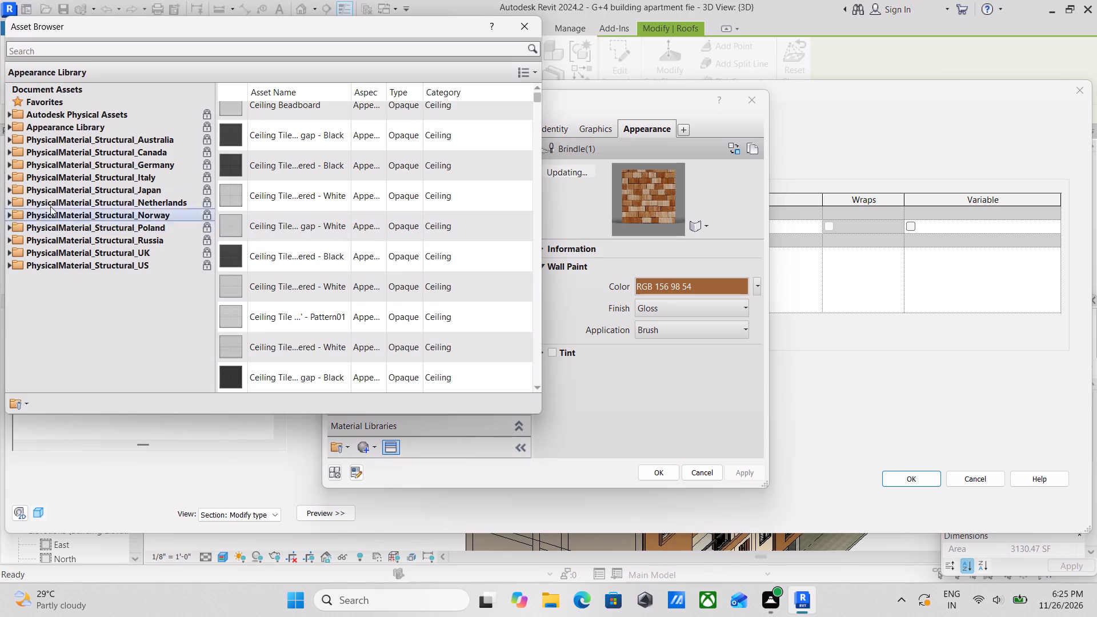
click(6, 123)
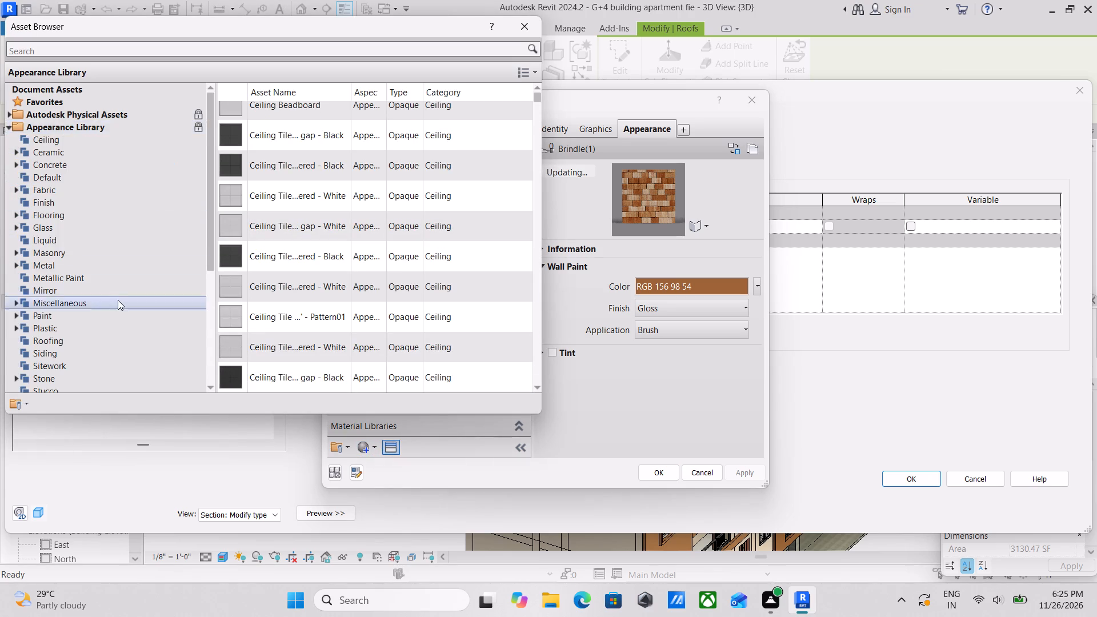
scroll(118, 300, down, 3)
double_click(65, 301)
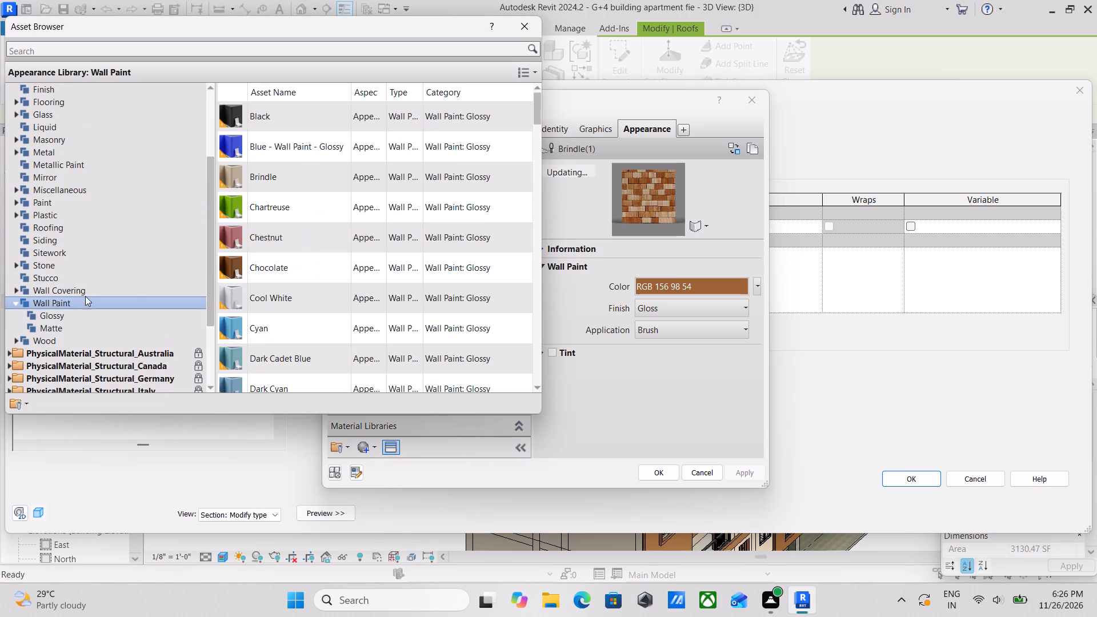
double_click(70, 328)
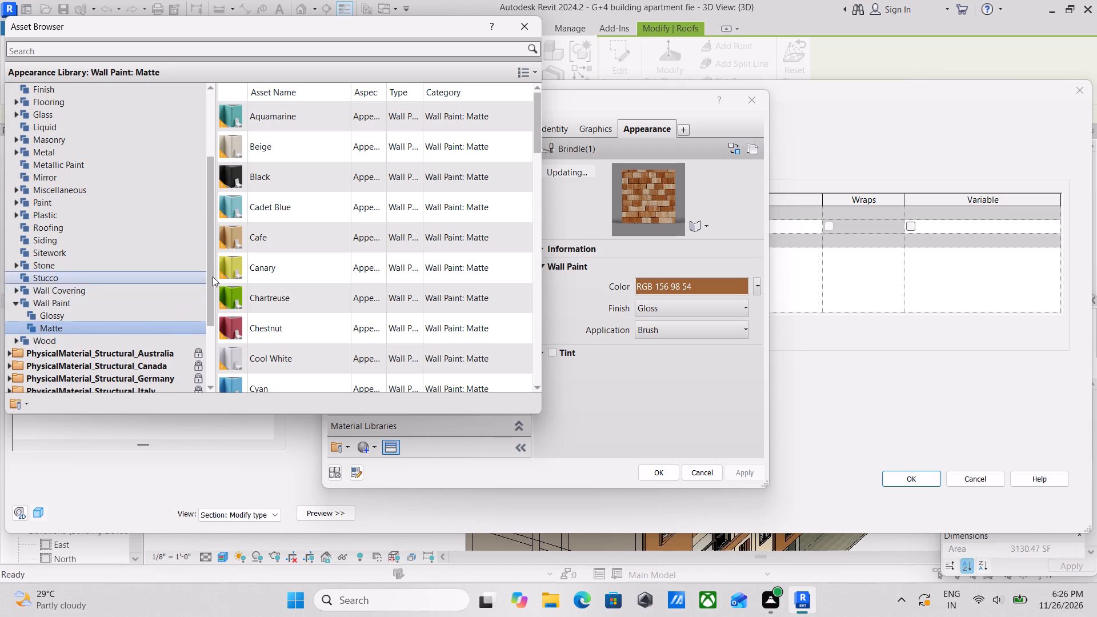
scroll(213, 277, down, 2)
scroll(283, 354, down, 2)
scroll(46, 211, up, 2)
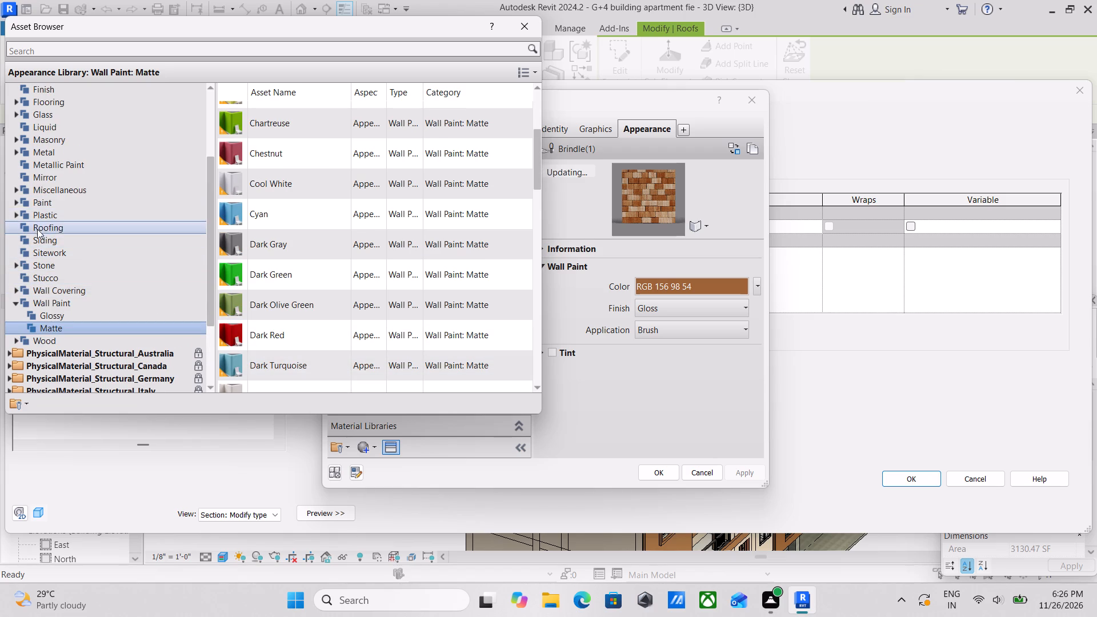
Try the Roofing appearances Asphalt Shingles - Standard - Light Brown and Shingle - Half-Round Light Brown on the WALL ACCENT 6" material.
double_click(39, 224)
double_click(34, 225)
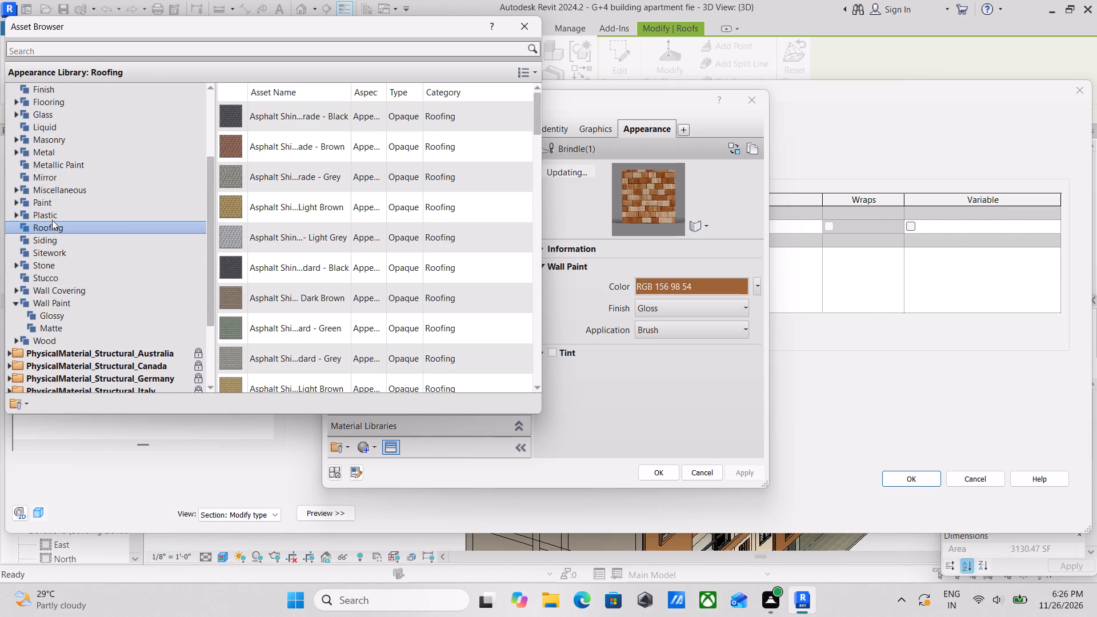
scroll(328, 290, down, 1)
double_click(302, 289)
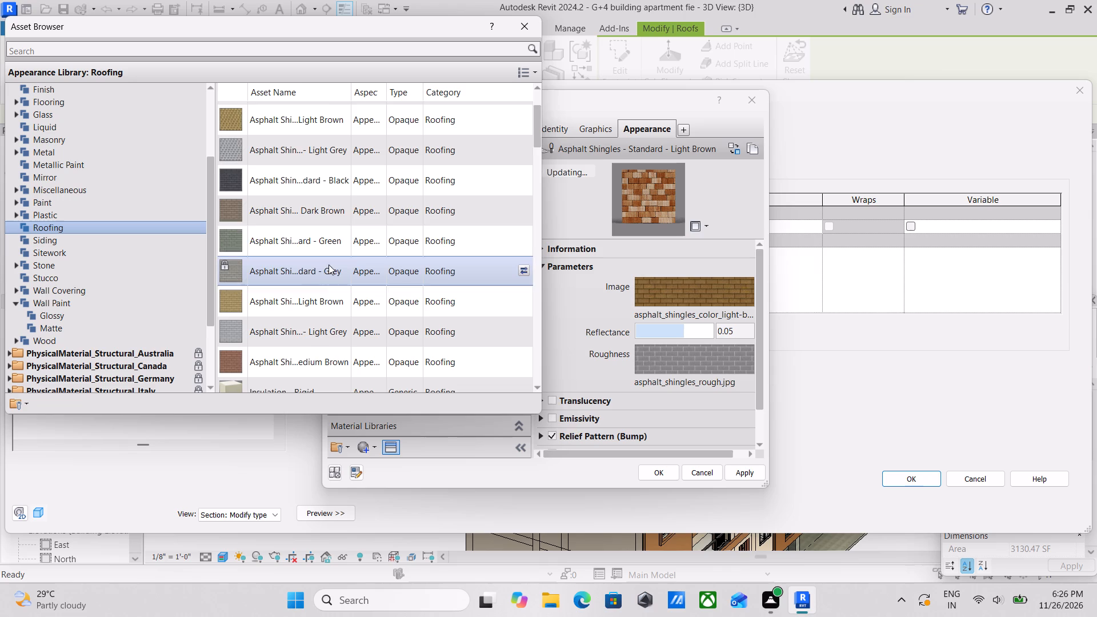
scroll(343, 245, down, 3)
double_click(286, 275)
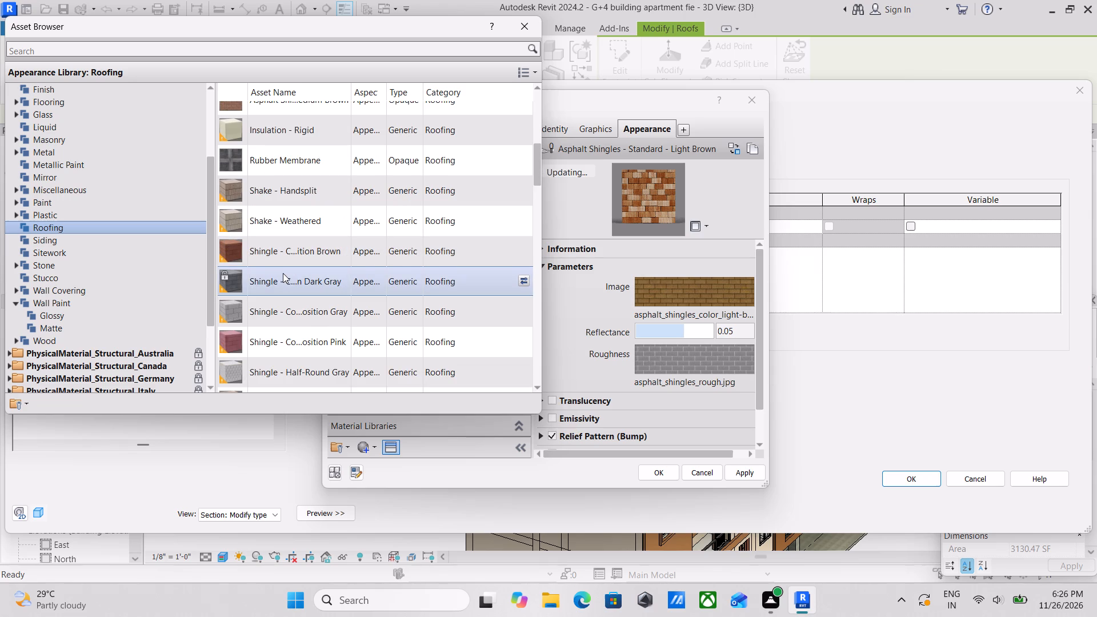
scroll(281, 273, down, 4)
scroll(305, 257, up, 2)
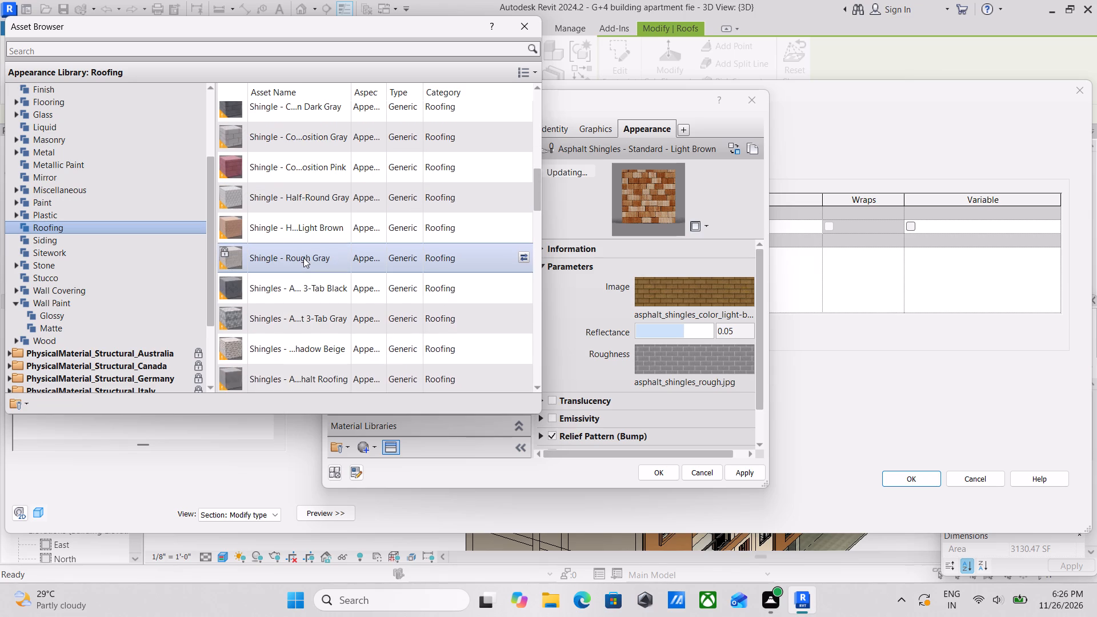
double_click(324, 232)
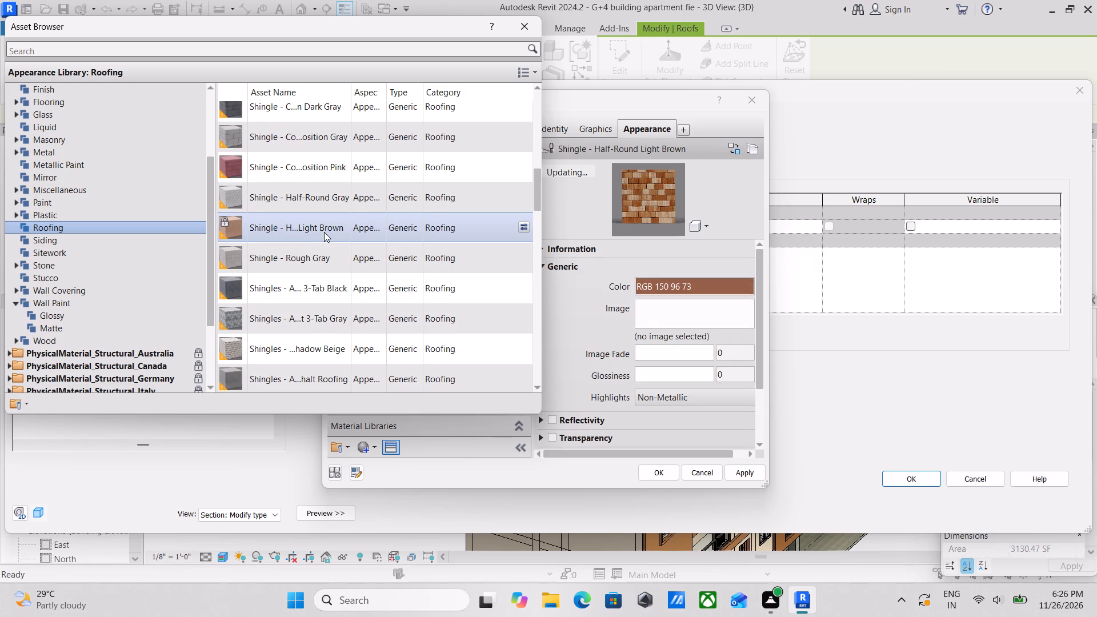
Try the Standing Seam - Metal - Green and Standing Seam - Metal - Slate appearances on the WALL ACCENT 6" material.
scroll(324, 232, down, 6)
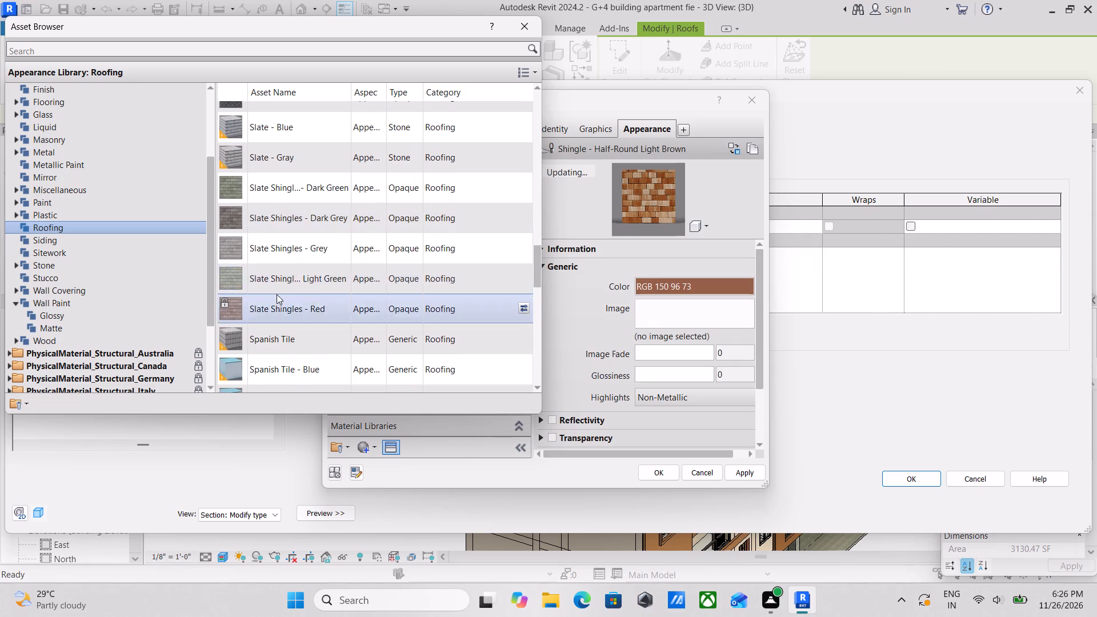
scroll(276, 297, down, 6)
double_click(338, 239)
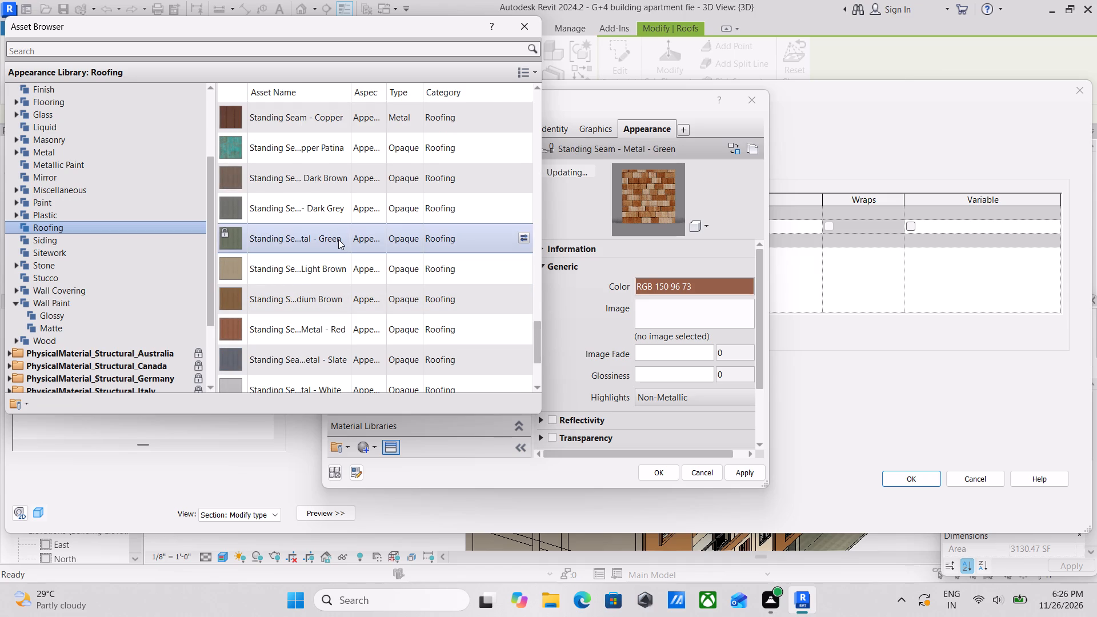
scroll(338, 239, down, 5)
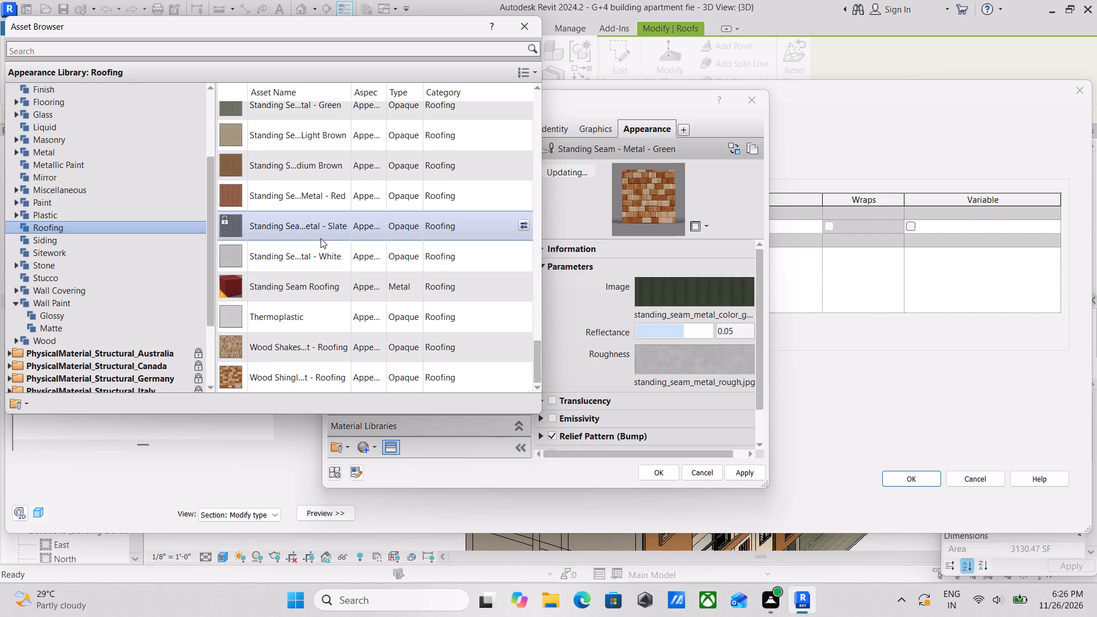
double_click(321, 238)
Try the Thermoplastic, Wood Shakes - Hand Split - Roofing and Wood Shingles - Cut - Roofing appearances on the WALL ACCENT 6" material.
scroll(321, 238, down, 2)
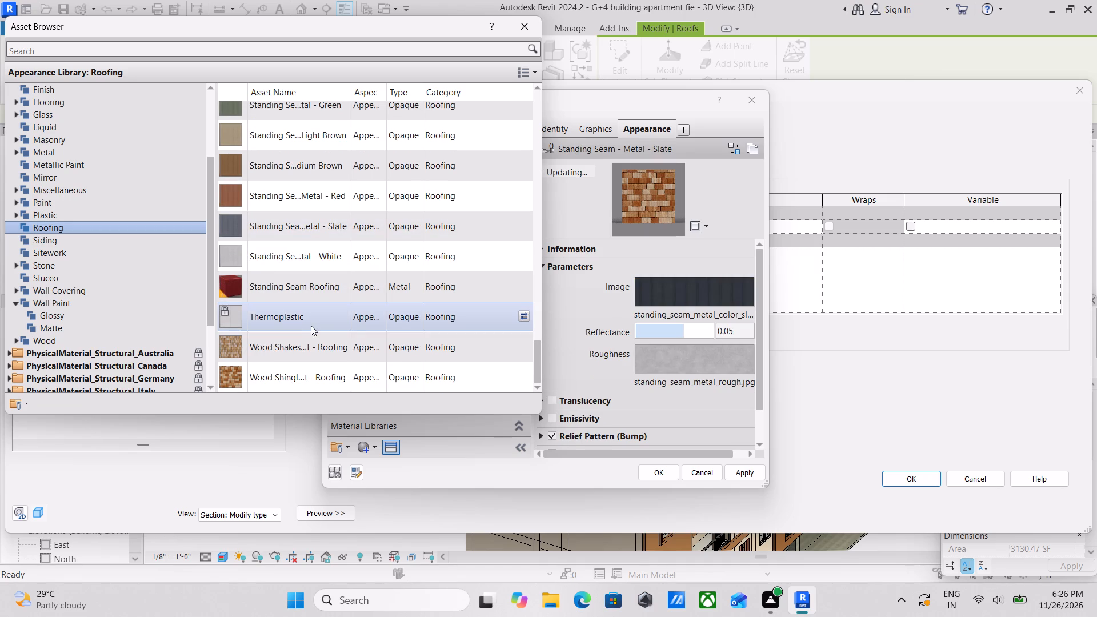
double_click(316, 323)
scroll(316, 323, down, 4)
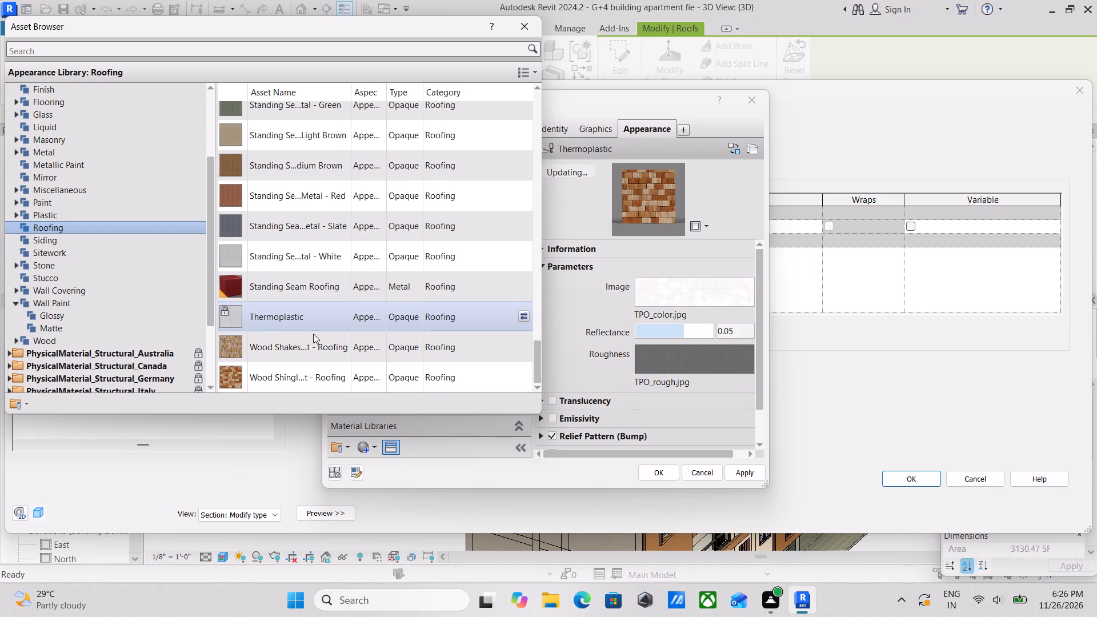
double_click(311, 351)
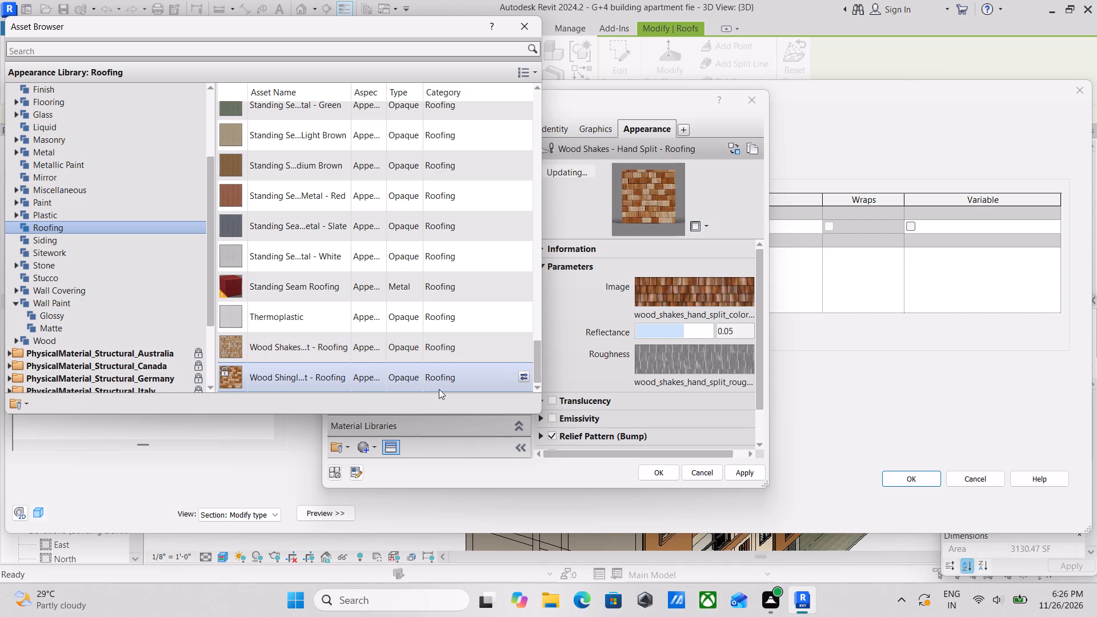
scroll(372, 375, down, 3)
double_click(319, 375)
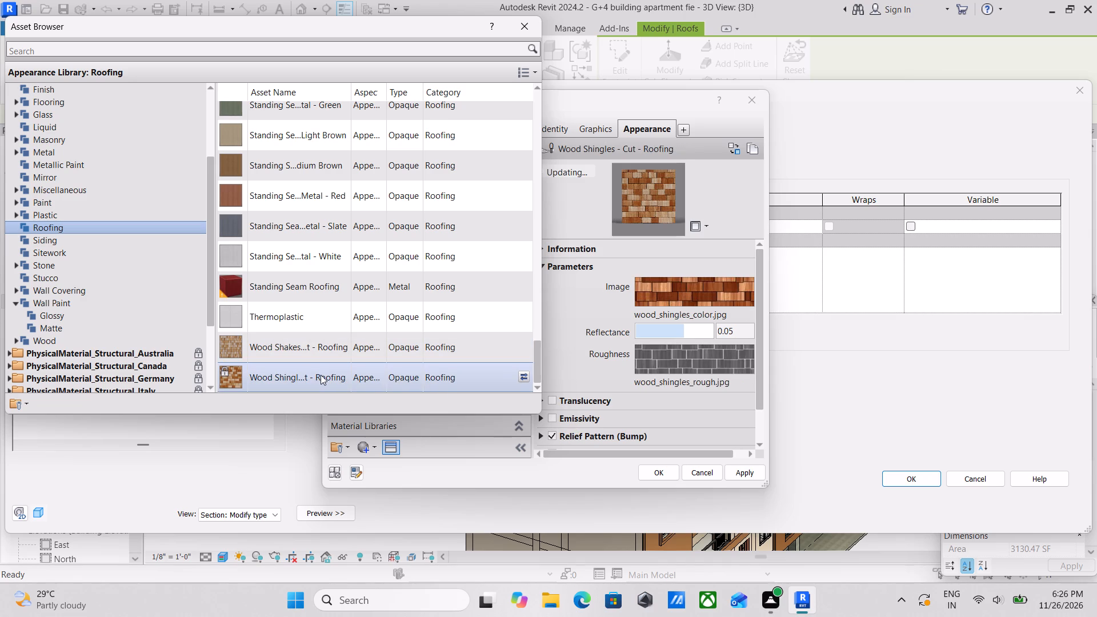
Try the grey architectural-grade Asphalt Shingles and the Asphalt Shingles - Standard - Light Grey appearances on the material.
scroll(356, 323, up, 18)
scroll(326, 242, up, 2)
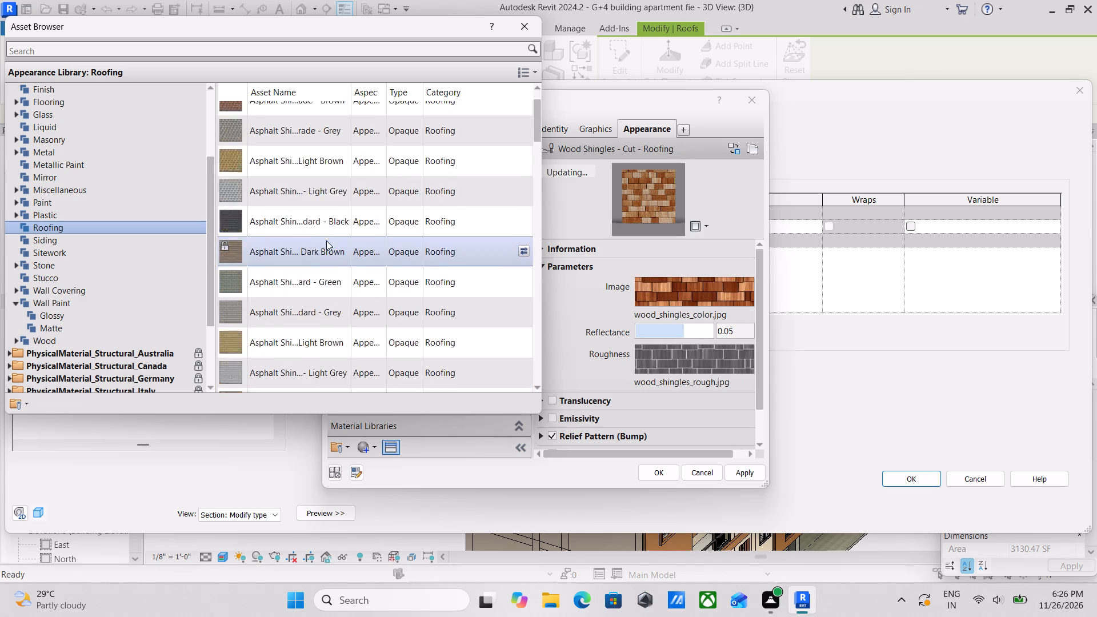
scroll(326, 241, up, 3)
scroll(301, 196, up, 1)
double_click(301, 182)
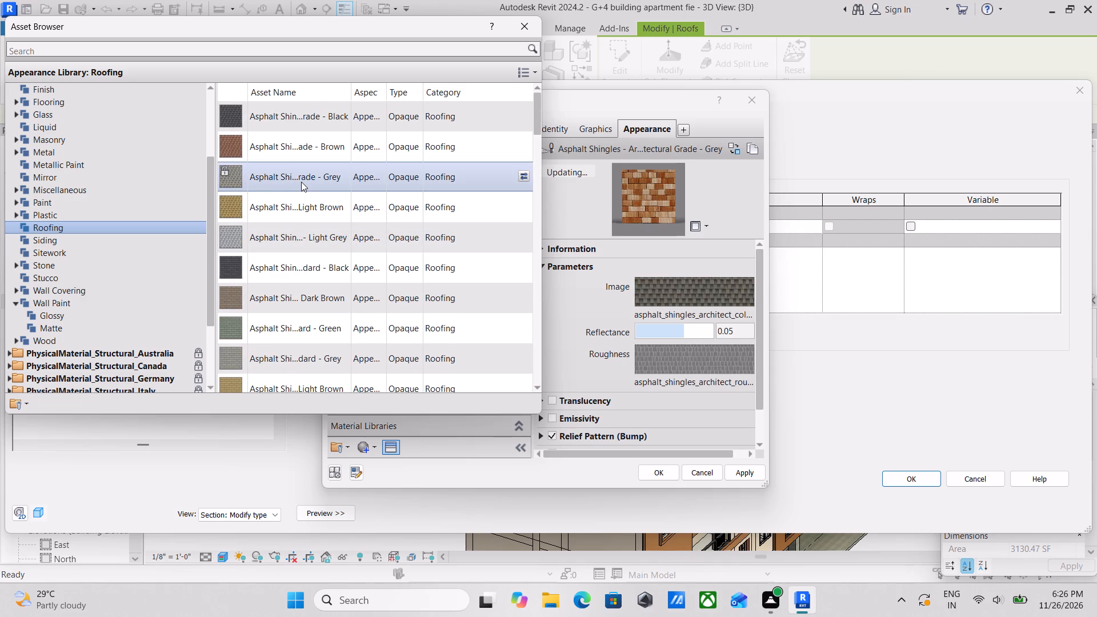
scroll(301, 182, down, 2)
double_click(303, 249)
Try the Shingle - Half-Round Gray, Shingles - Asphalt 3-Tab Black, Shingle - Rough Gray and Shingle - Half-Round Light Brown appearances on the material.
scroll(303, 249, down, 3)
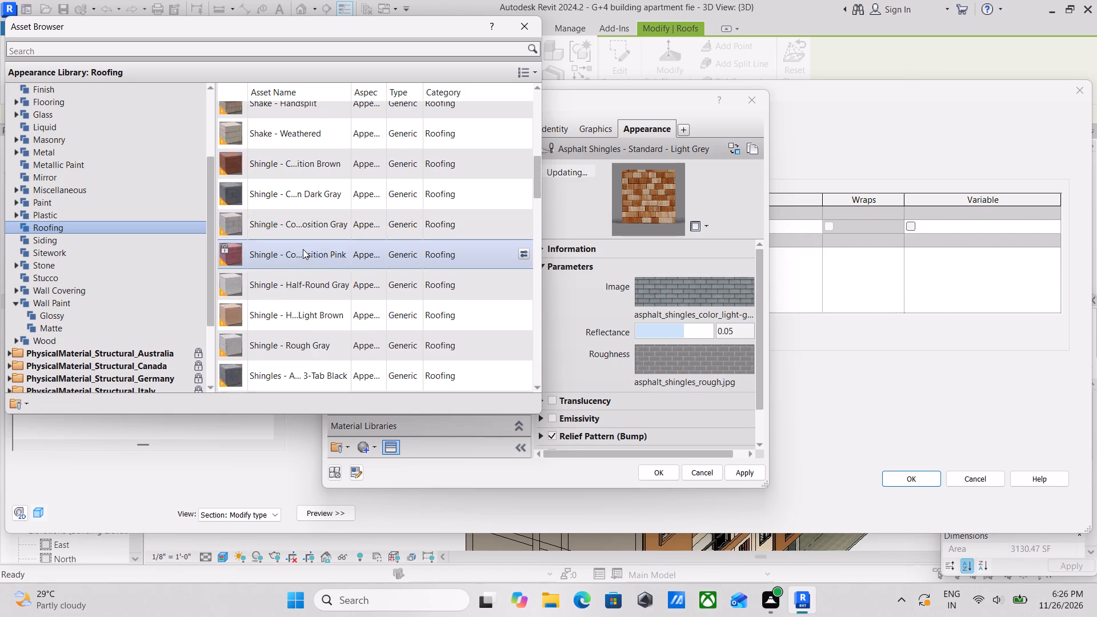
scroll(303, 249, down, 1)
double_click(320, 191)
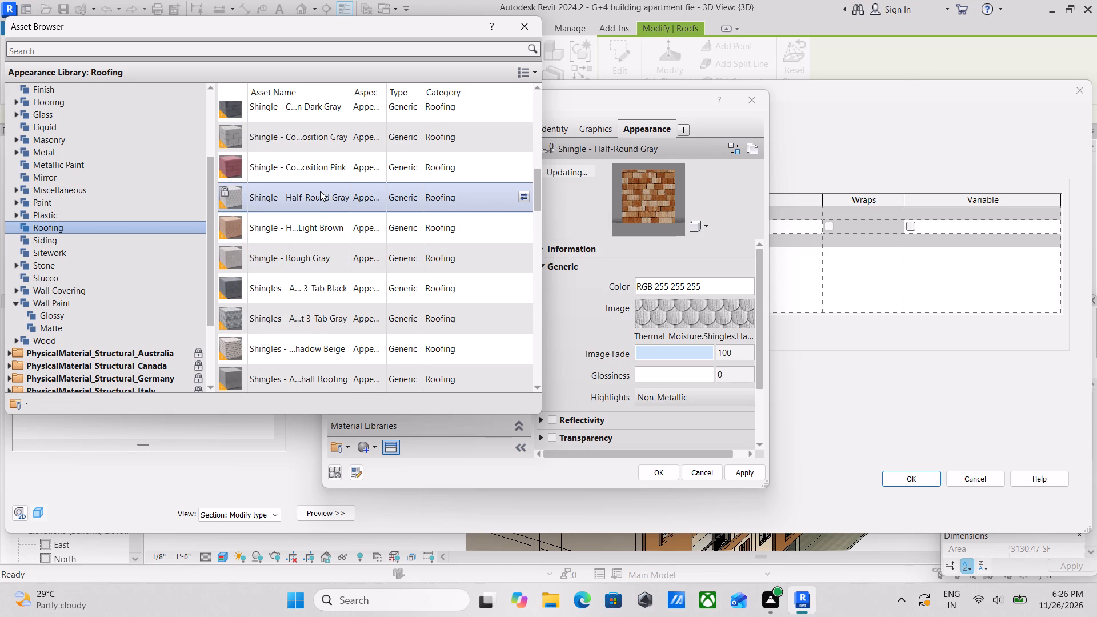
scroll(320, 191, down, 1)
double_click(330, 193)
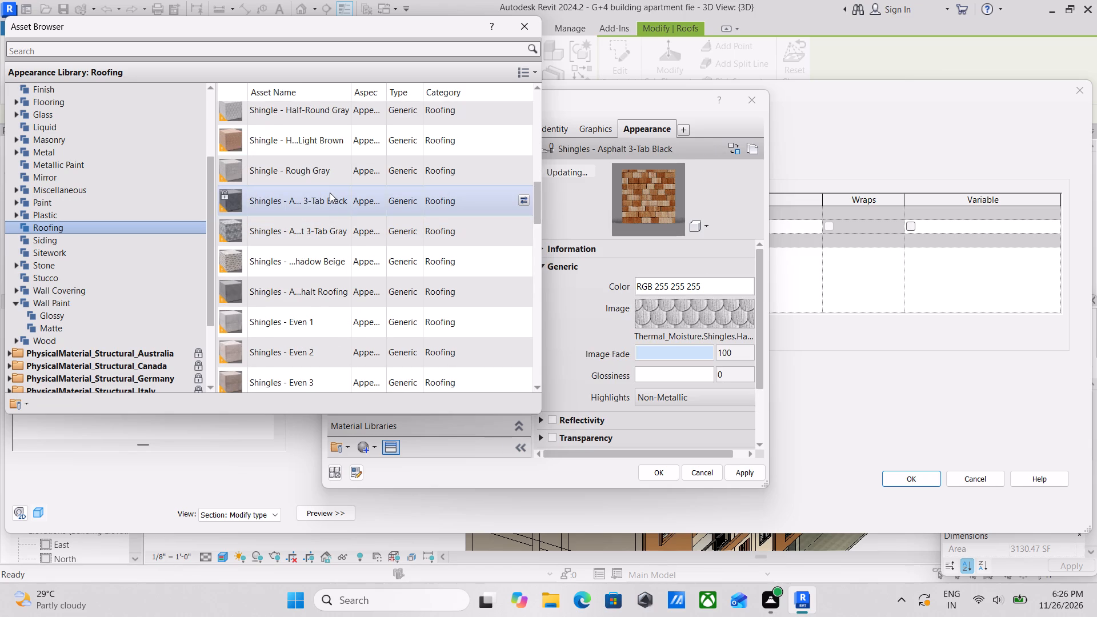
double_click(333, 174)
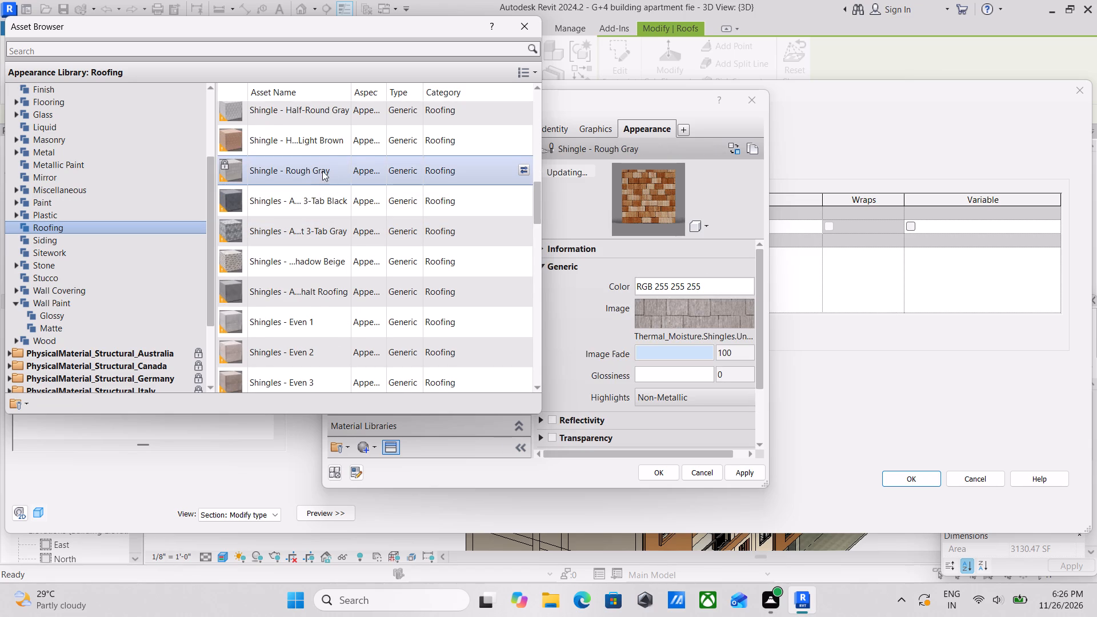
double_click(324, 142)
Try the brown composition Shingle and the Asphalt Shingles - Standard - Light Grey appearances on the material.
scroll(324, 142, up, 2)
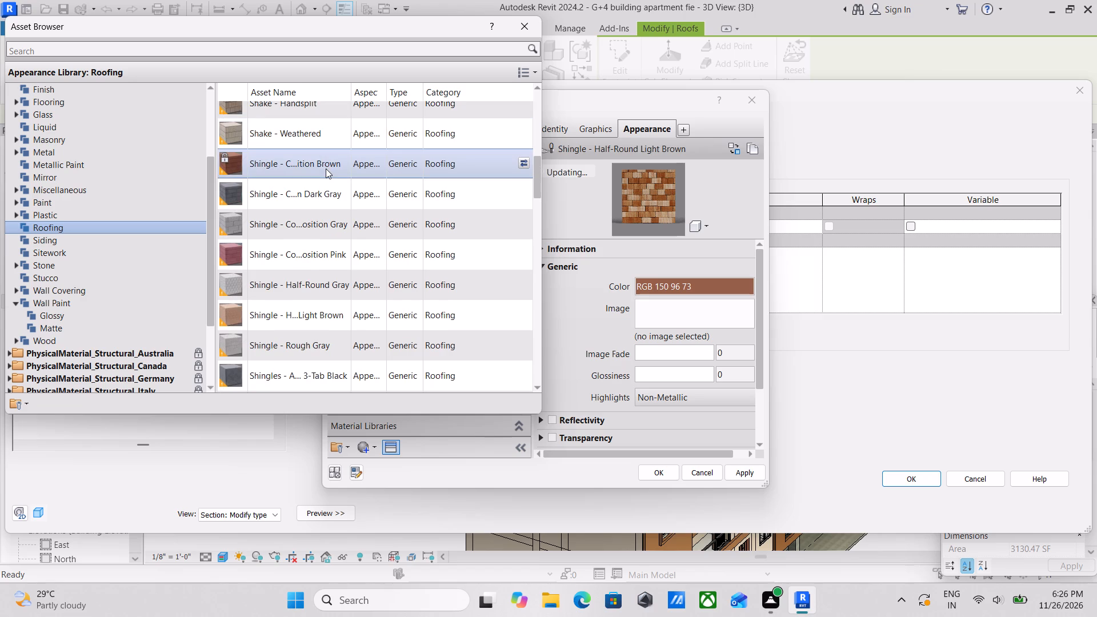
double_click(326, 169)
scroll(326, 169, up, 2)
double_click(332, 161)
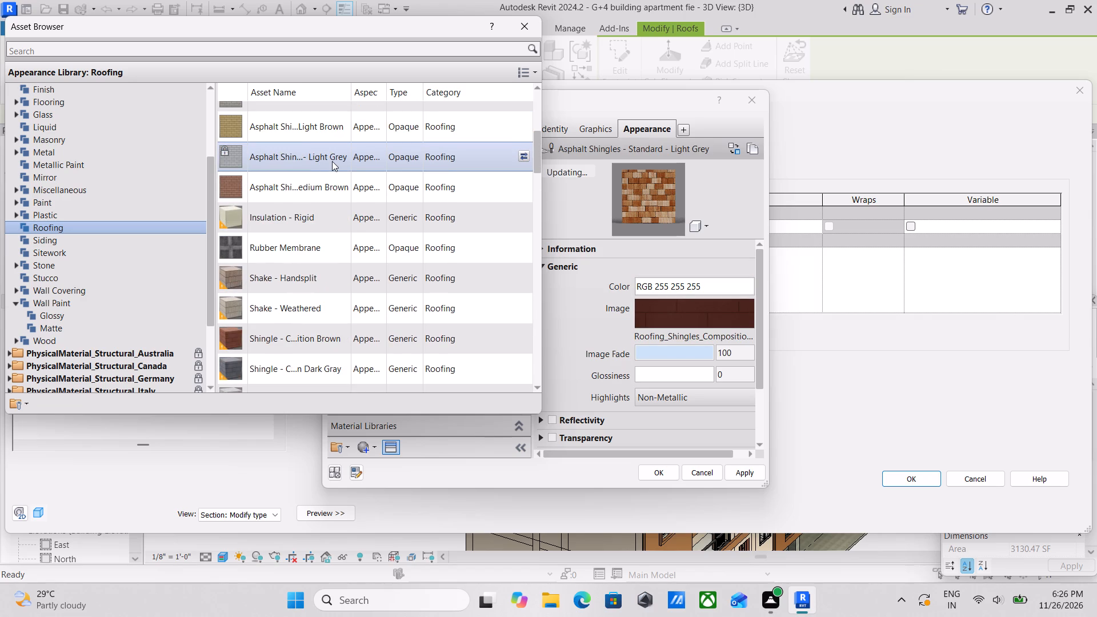
Replace the WALL ACCENT 6" material's appearance with the Insulation - Rigid roofing asset and save the material.
click(335, 191)
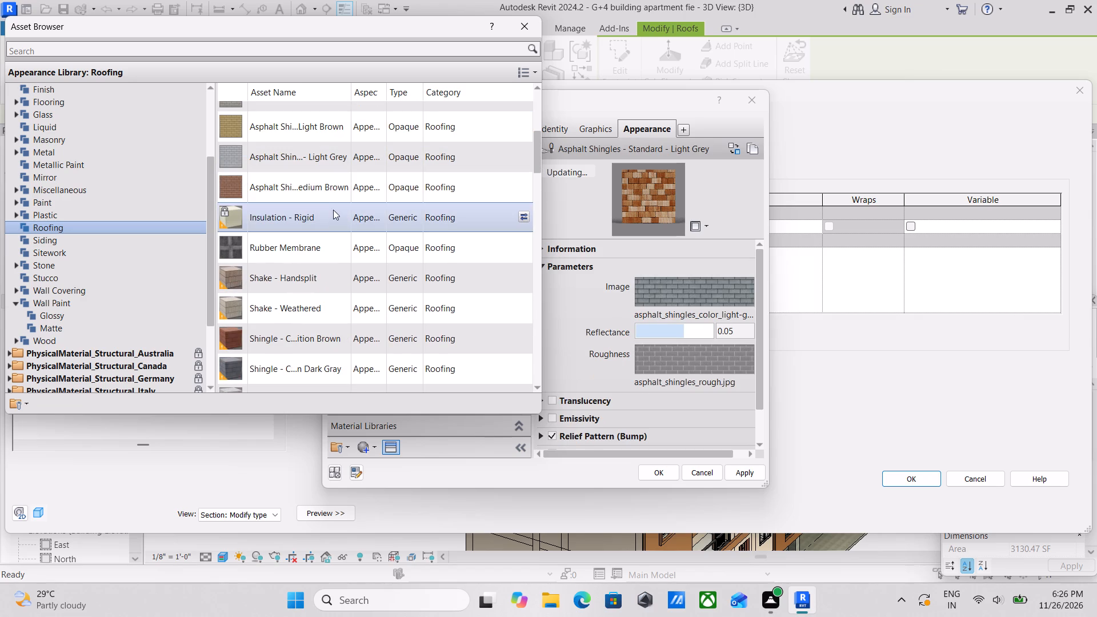
double_click(330, 218)
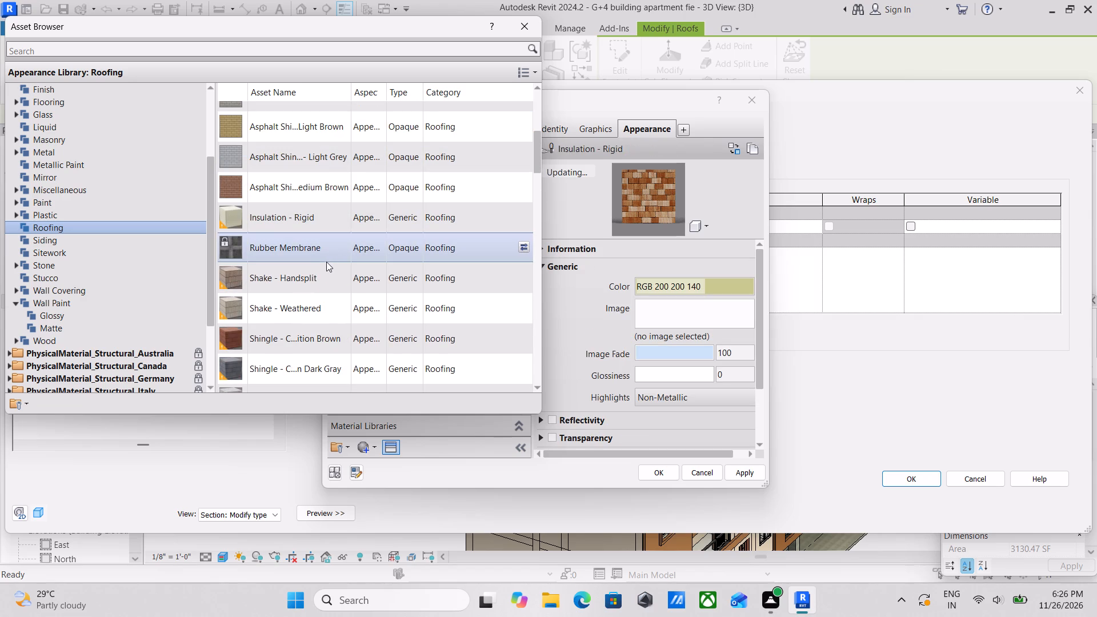
click(744, 471)
click(659, 470)
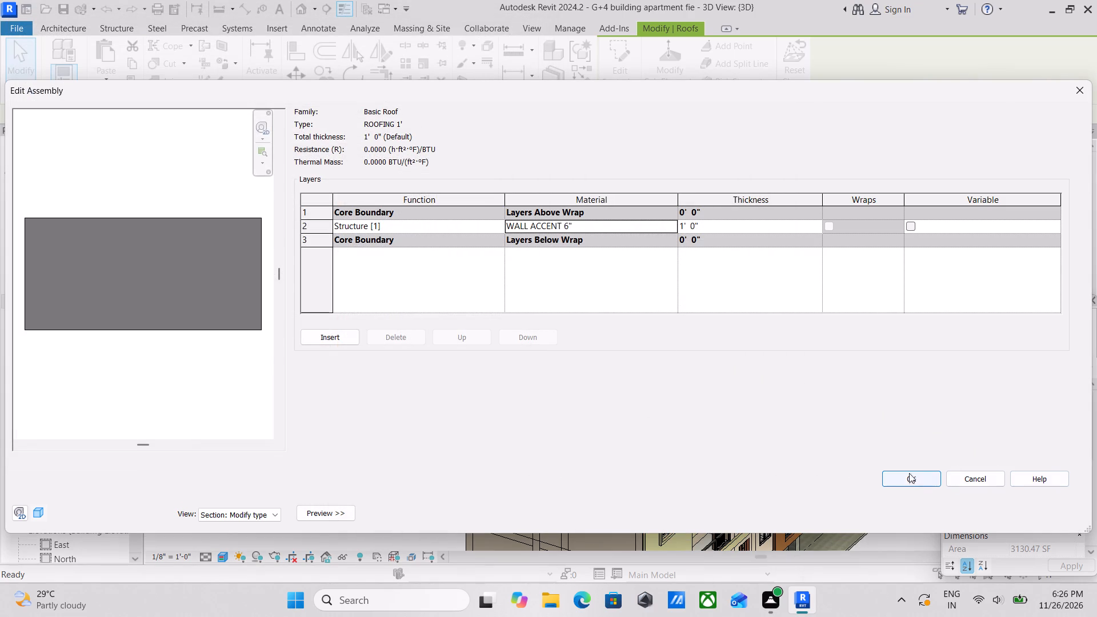
Save the ROOFING 1' assembly and type properties for the main flat roof, and deselect the roof.
click(908, 477)
click(1053, 512)
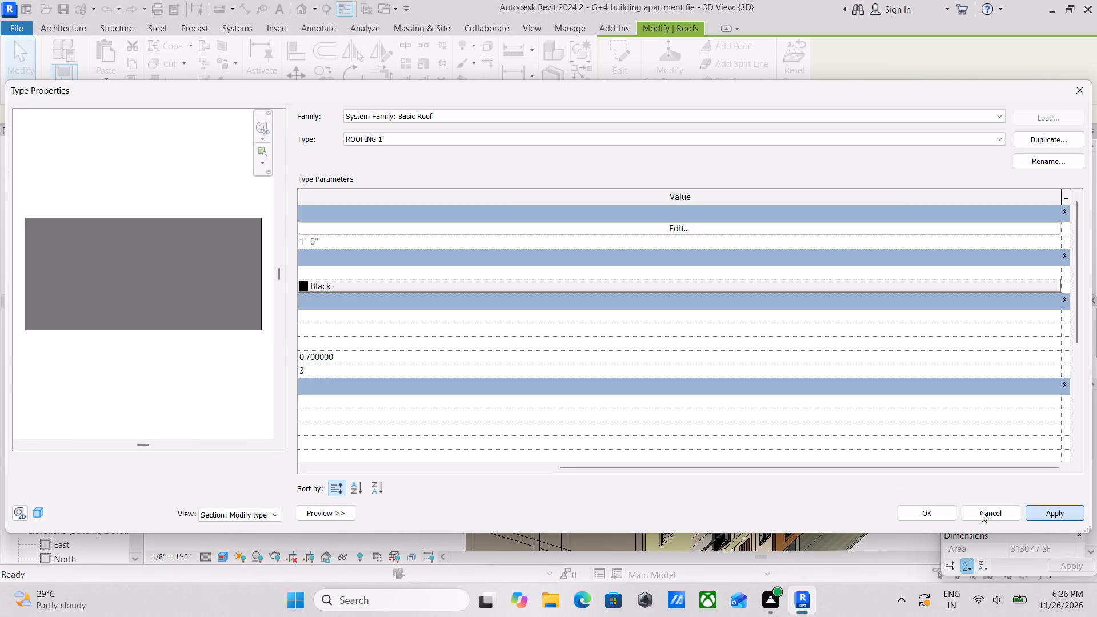
click(930, 511)
scroll(781, 350, up, 3)
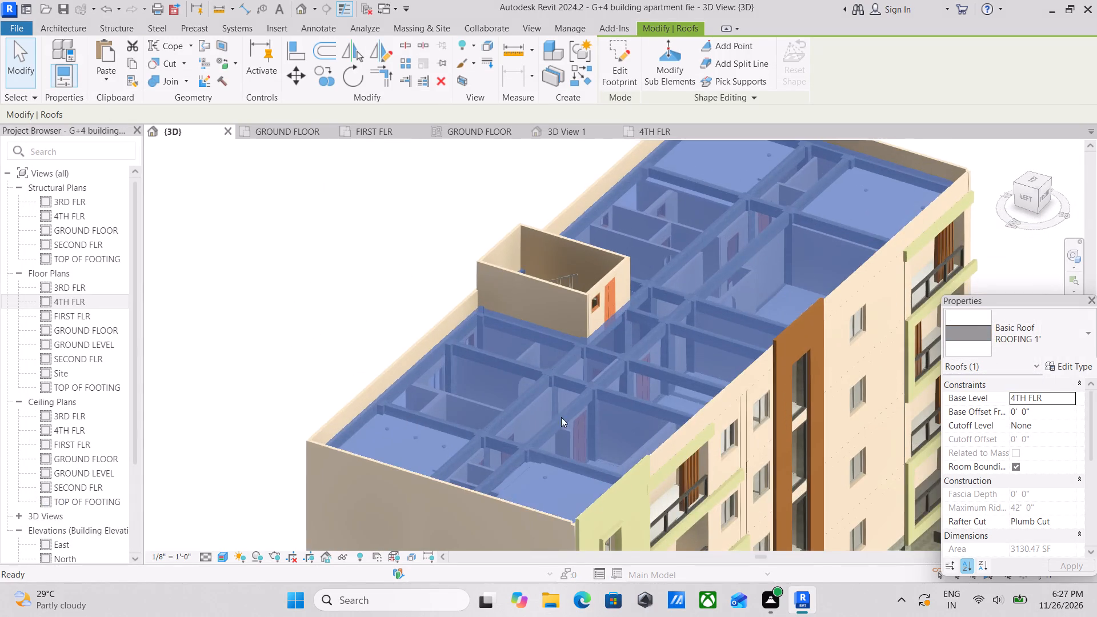
scroll(540, 420, up, 3)
key(Escape)
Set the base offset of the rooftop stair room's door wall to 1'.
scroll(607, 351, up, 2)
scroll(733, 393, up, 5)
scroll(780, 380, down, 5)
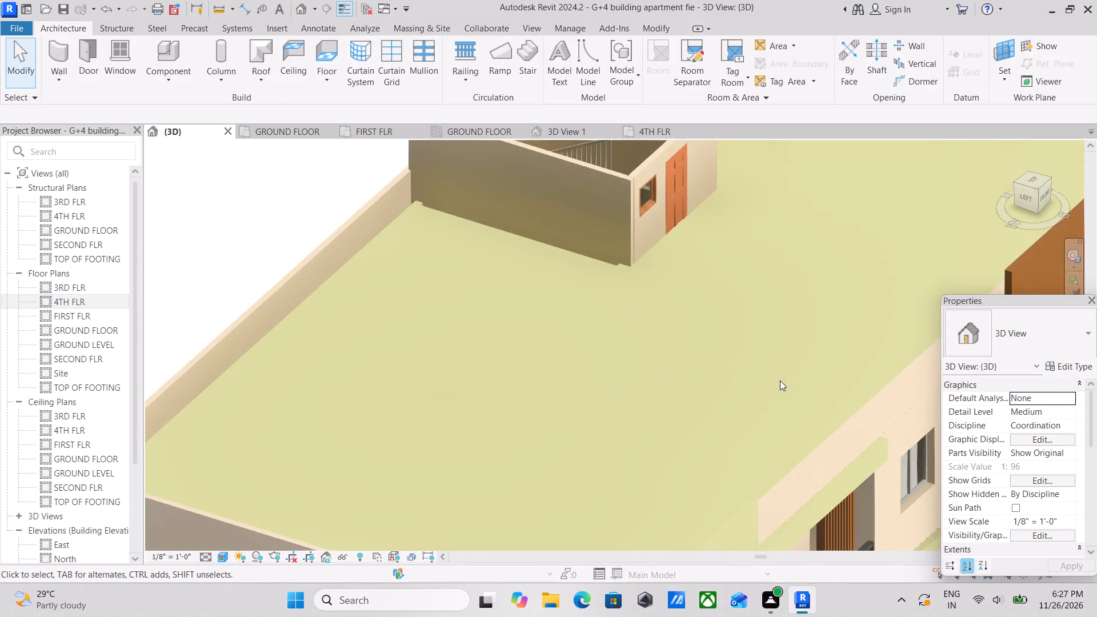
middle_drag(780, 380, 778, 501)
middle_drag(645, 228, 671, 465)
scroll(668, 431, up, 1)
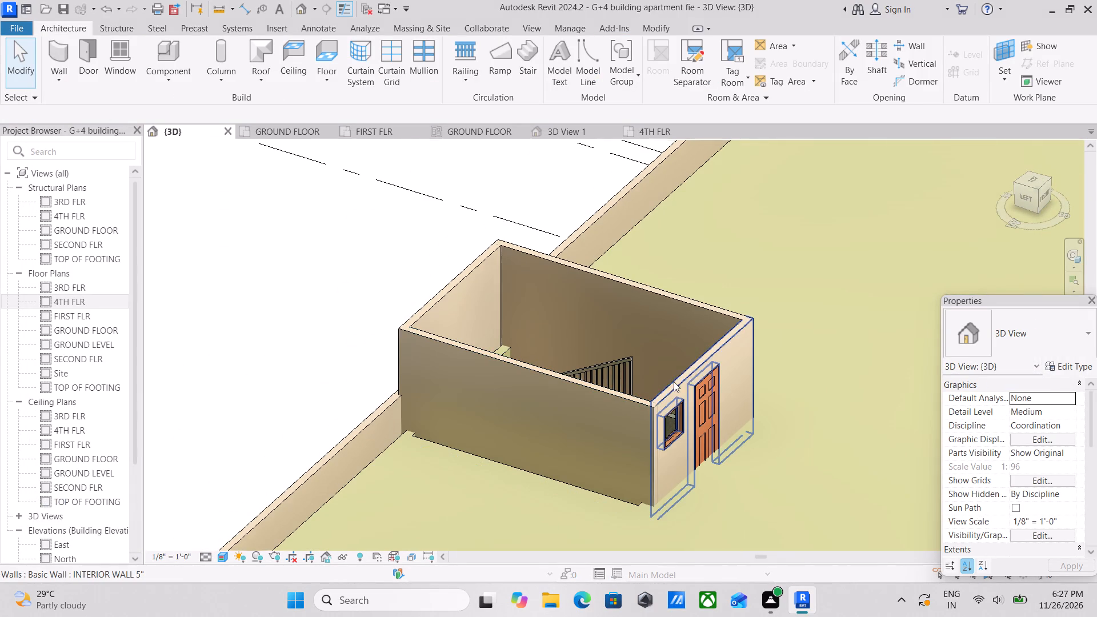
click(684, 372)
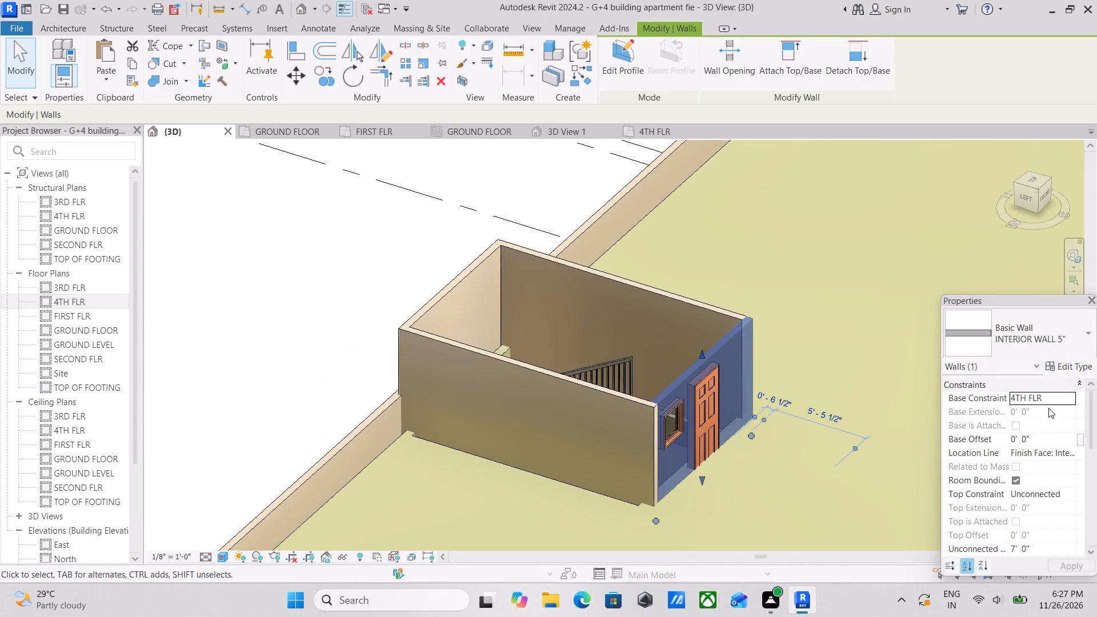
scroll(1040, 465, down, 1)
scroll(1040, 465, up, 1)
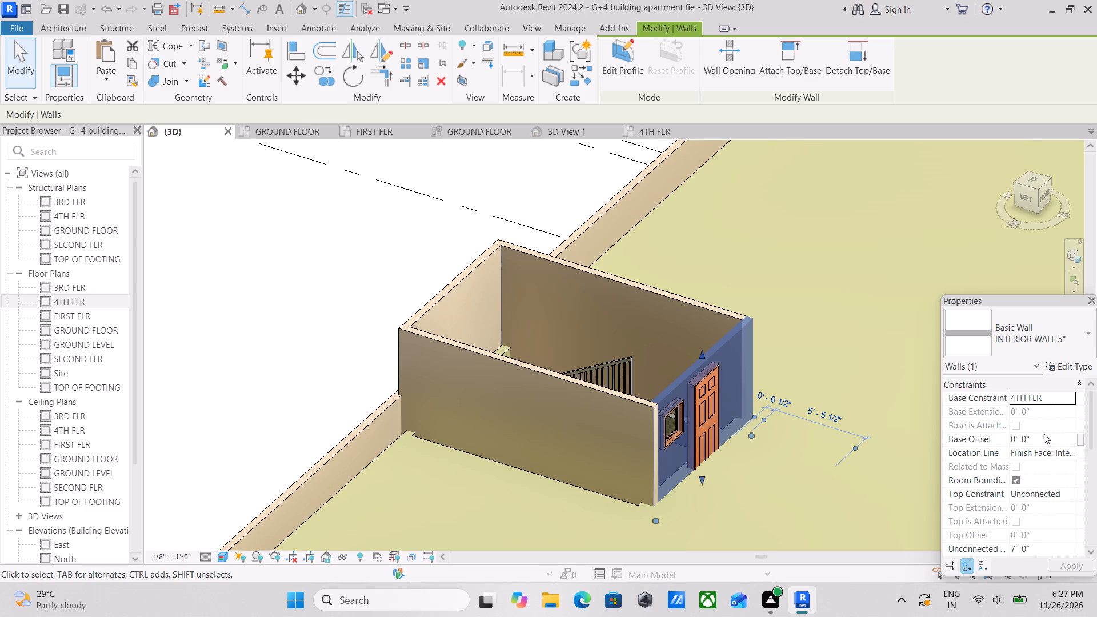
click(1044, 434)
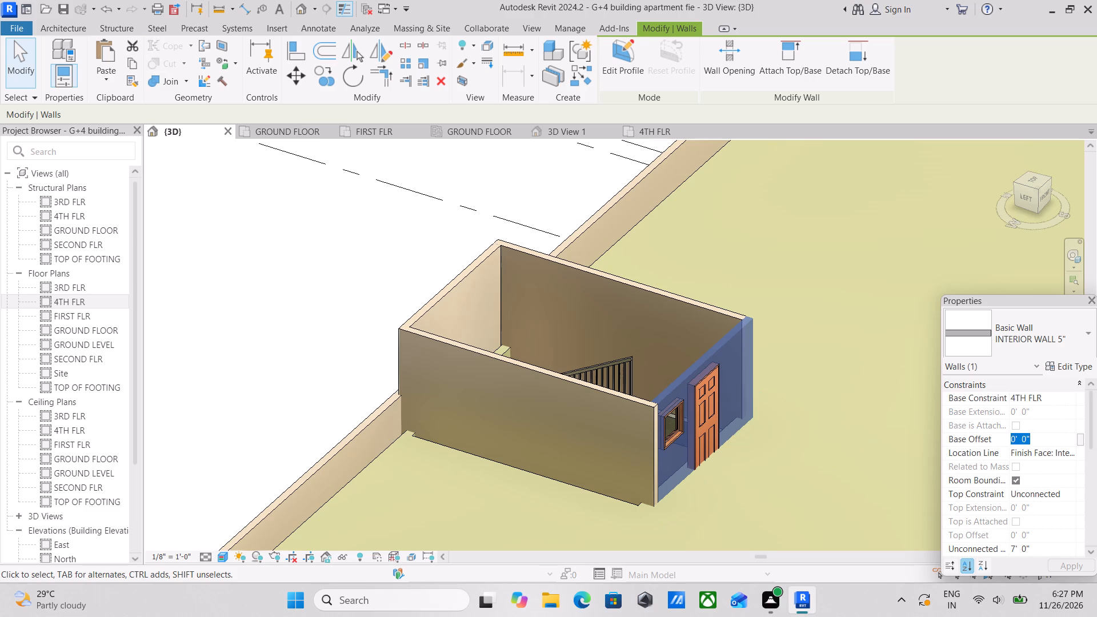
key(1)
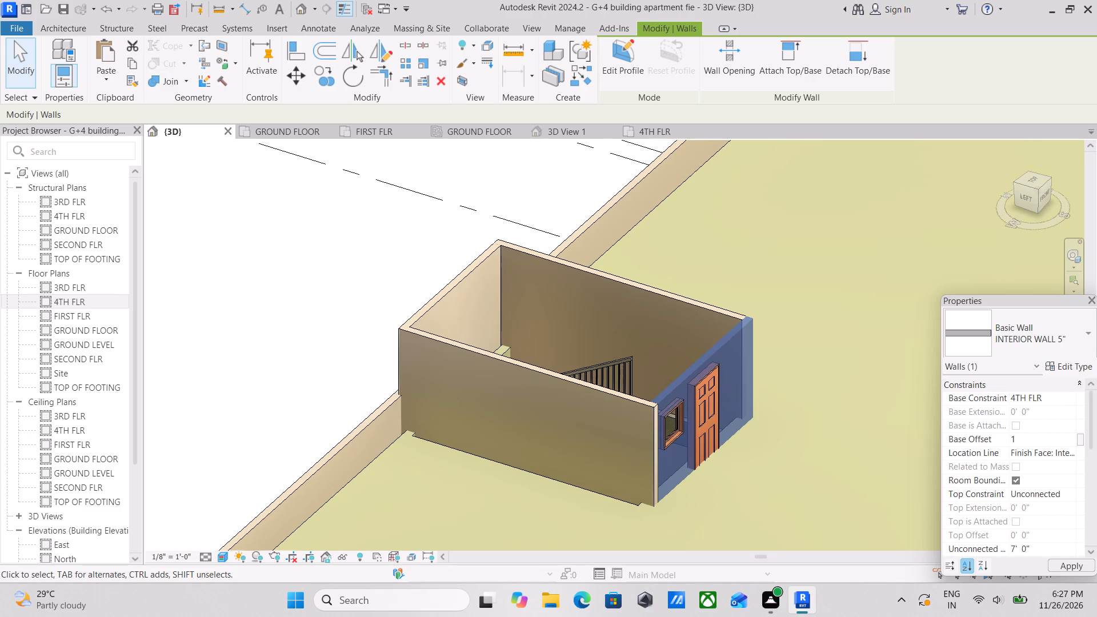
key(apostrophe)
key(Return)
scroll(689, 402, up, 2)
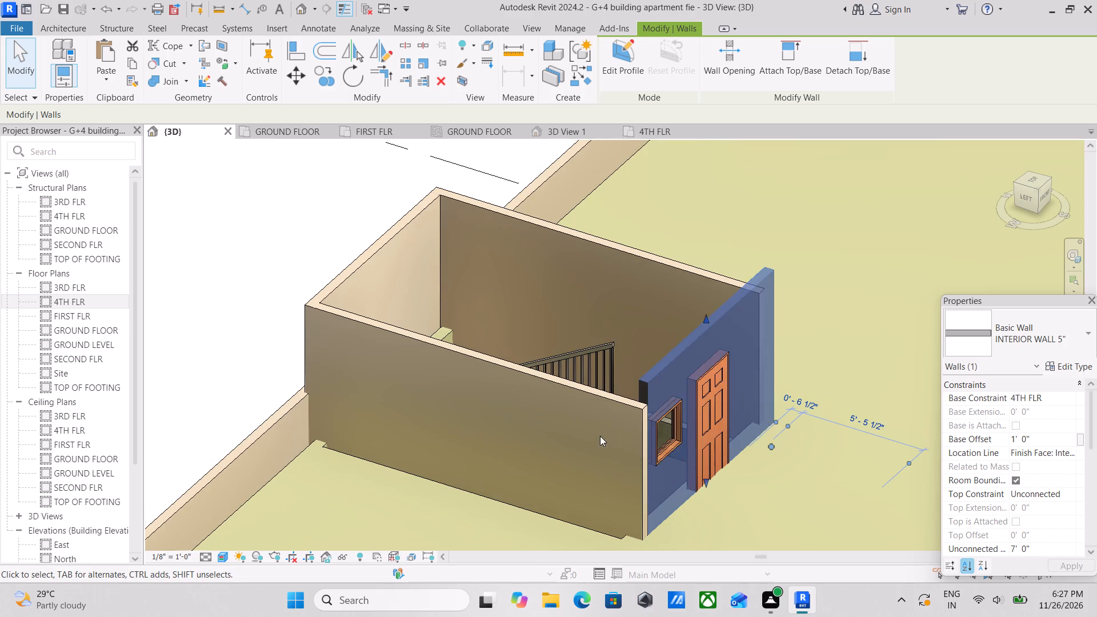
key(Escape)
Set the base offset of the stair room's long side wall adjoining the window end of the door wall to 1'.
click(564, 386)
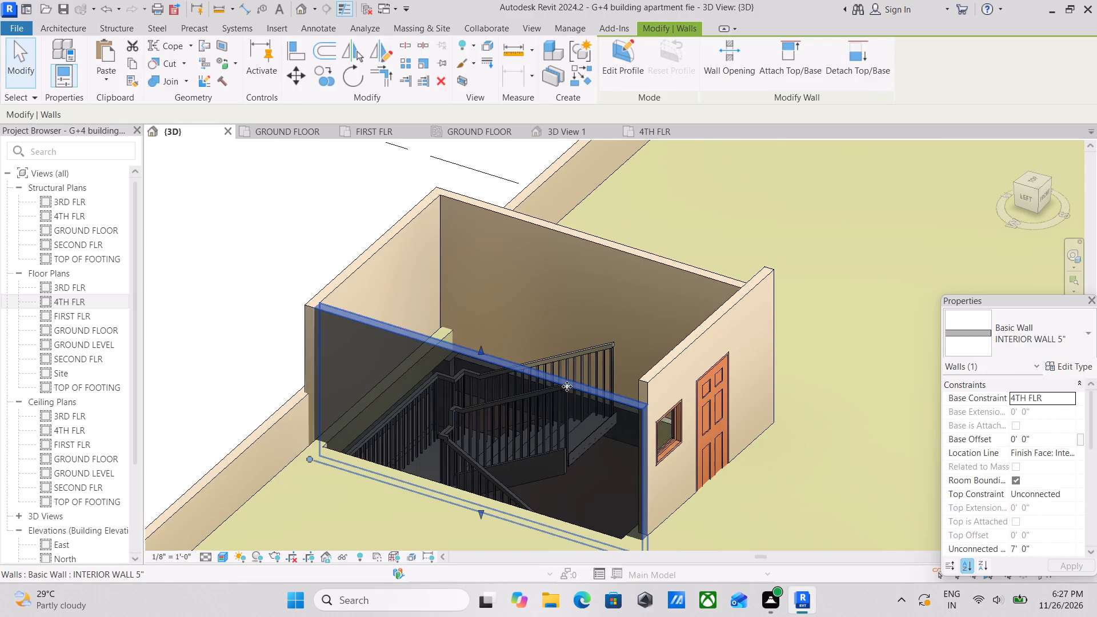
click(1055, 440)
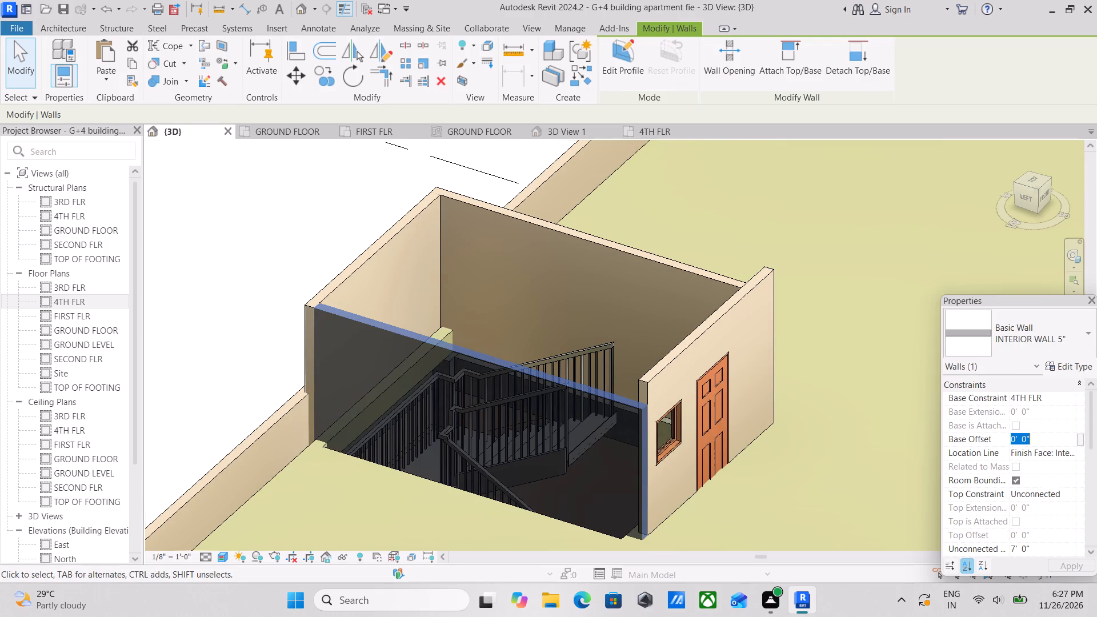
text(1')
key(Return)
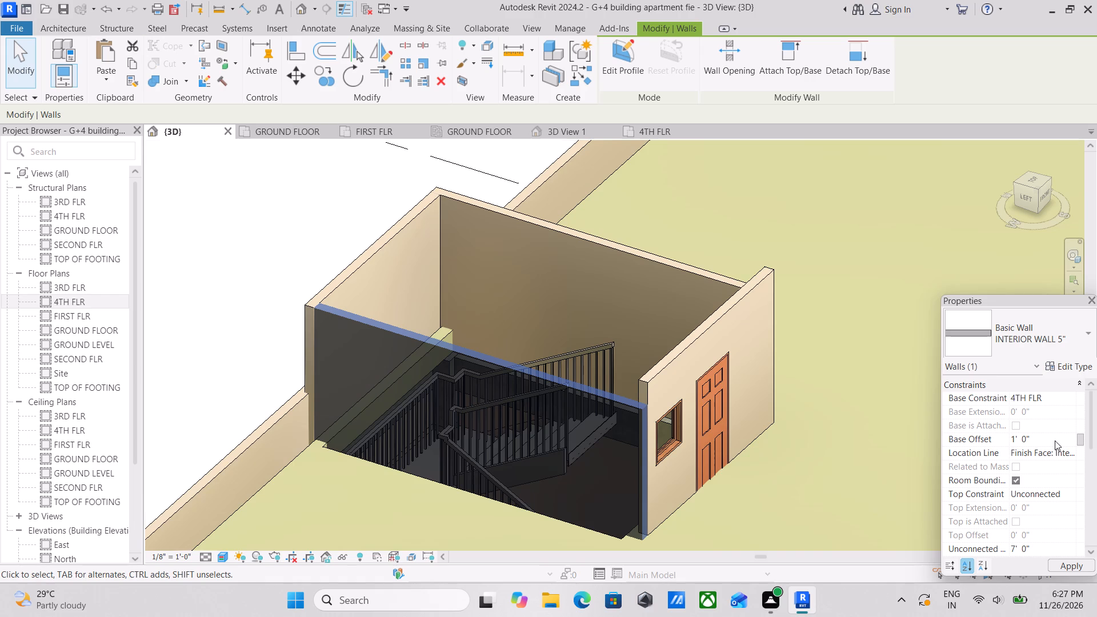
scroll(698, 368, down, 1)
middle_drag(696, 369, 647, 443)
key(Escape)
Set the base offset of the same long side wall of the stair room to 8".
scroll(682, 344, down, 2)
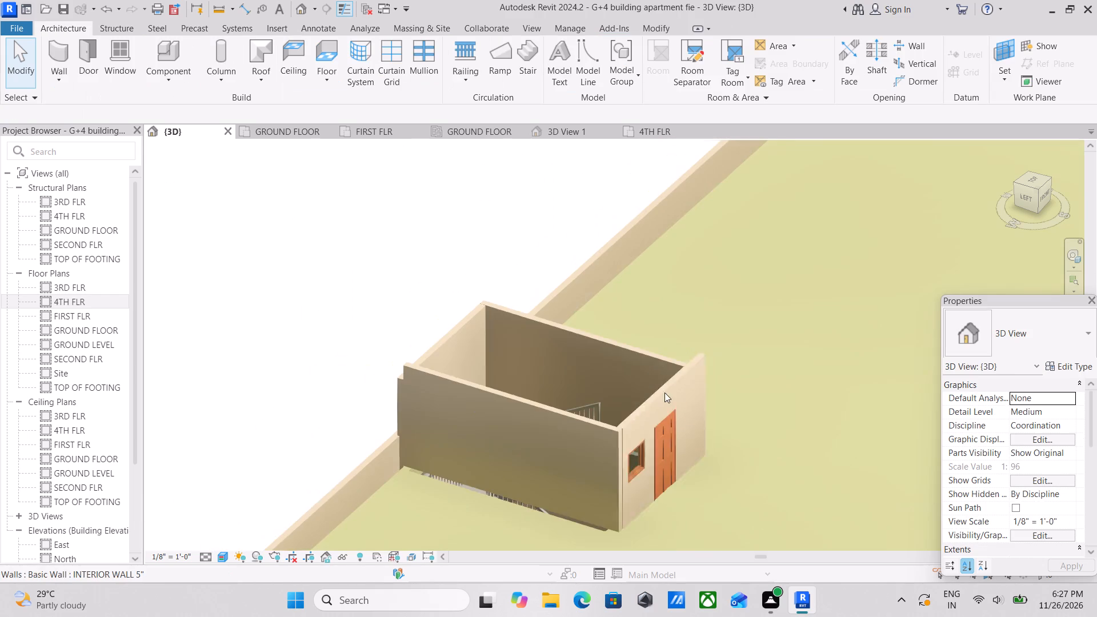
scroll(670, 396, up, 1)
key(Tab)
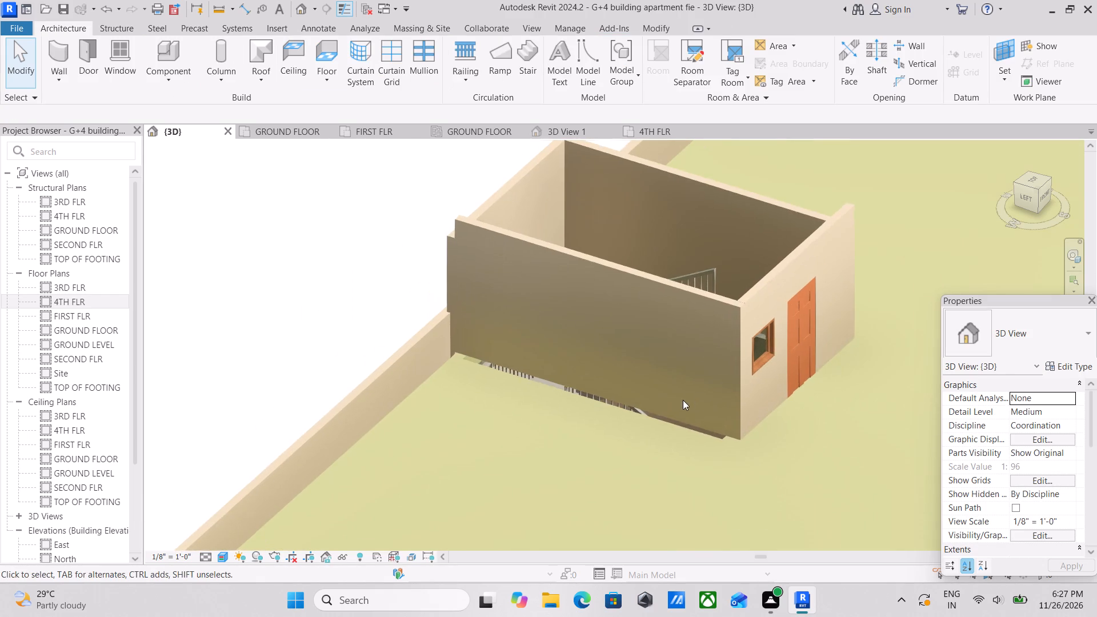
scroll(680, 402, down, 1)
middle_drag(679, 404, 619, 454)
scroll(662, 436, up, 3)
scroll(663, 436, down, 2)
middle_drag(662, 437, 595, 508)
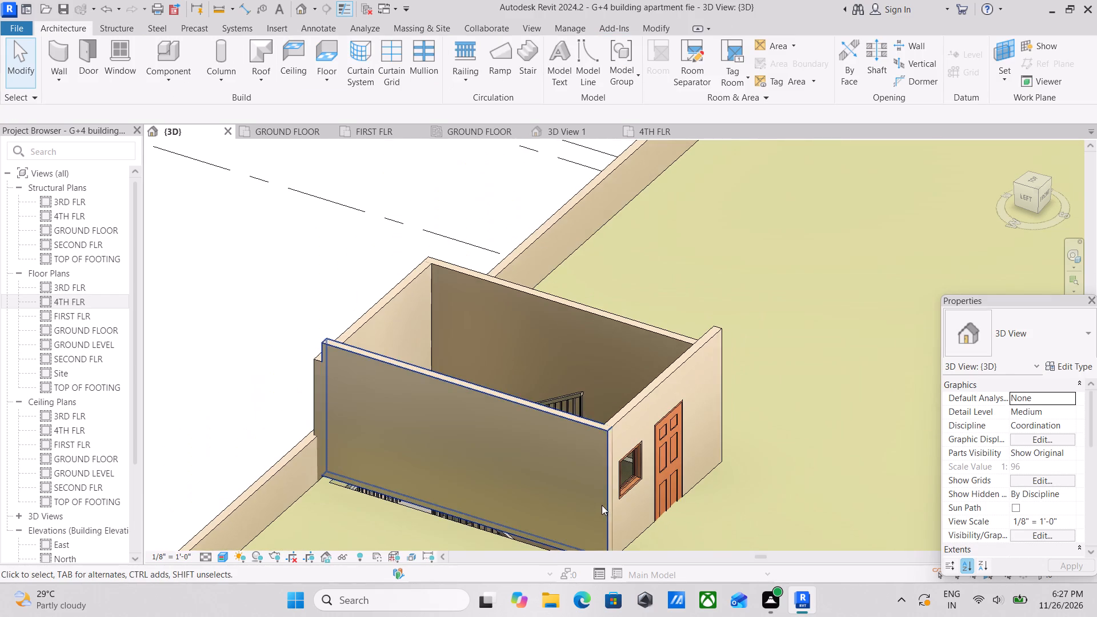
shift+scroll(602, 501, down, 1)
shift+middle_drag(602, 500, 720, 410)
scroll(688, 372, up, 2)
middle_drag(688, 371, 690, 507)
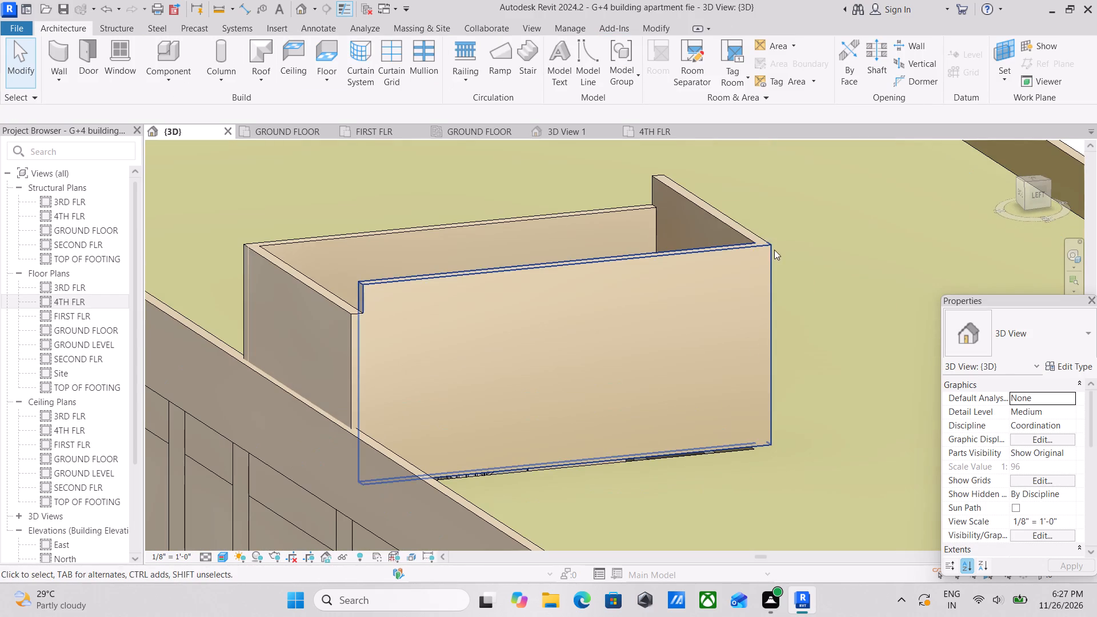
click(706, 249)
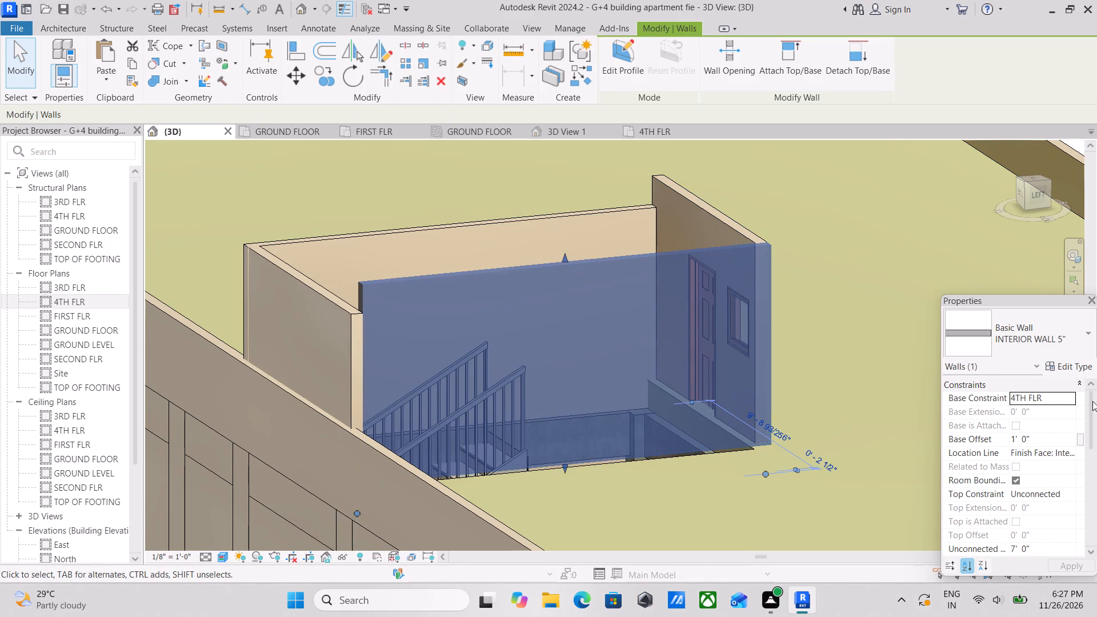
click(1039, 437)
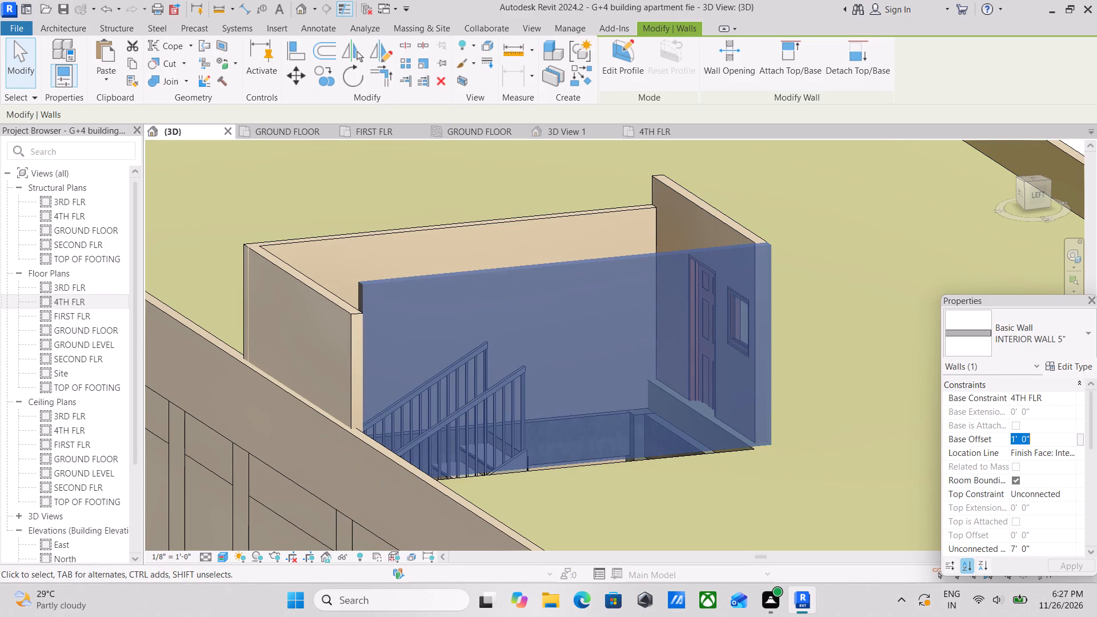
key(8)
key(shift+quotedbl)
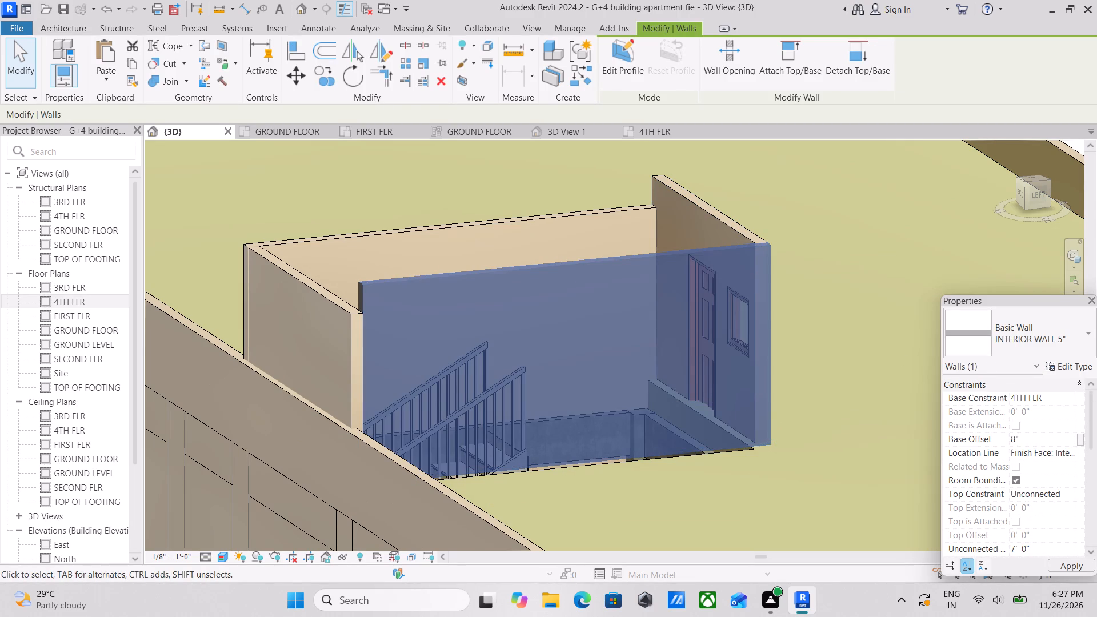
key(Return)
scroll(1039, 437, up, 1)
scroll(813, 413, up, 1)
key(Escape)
Examine how the stair room walls meet the main flat roof, especially the base corner beside the door wall, and the surrounding parapet.
scroll(739, 454, up, 2)
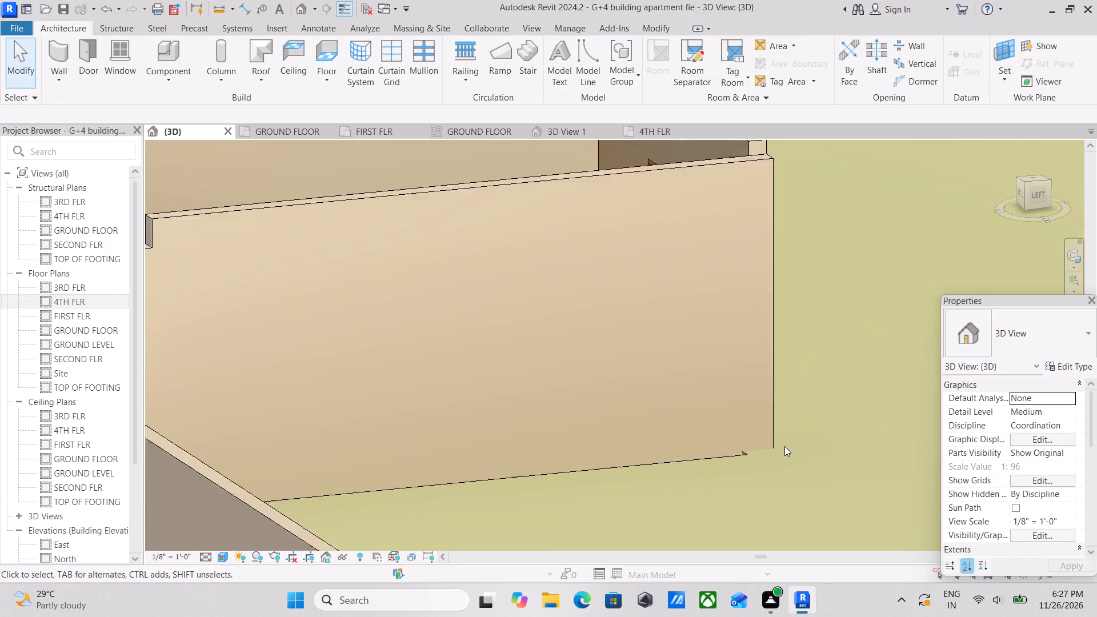
scroll(784, 446, down, 5)
shift+middle_drag(789, 443, 786, 446)
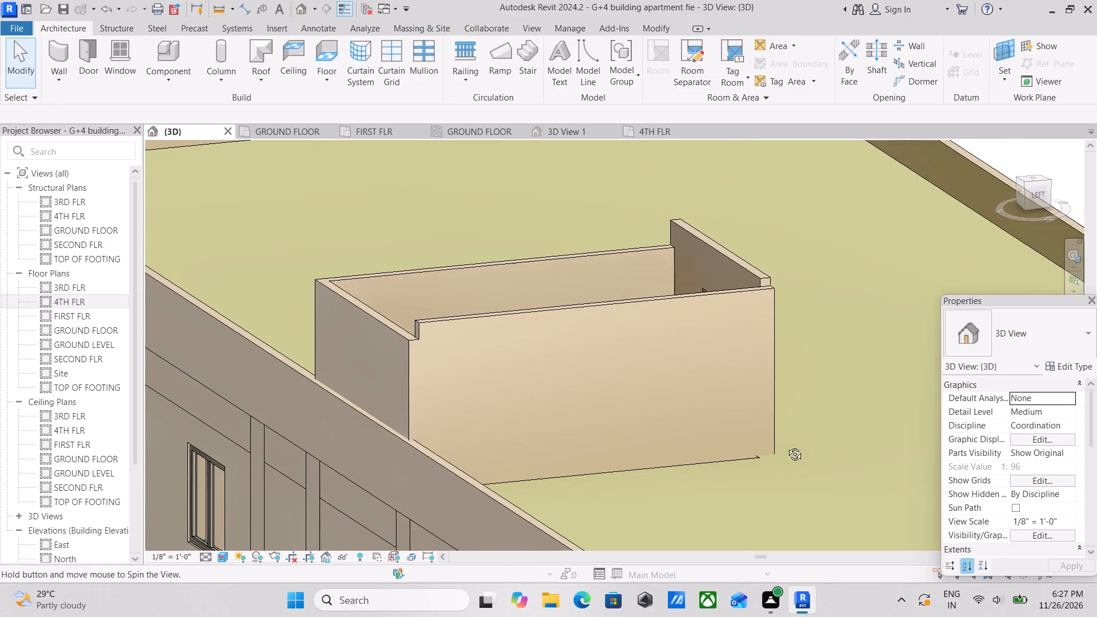
shift+middle_drag(786, 446, 672, 508)
middle_drag(682, 491, 829, 324)
shift+middle_drag(770, 488, 764, 488)
scroll(715, 528, up, 2)
middle_drag(720, 514, 644, 459)
scroll(617, 455, up, 8)
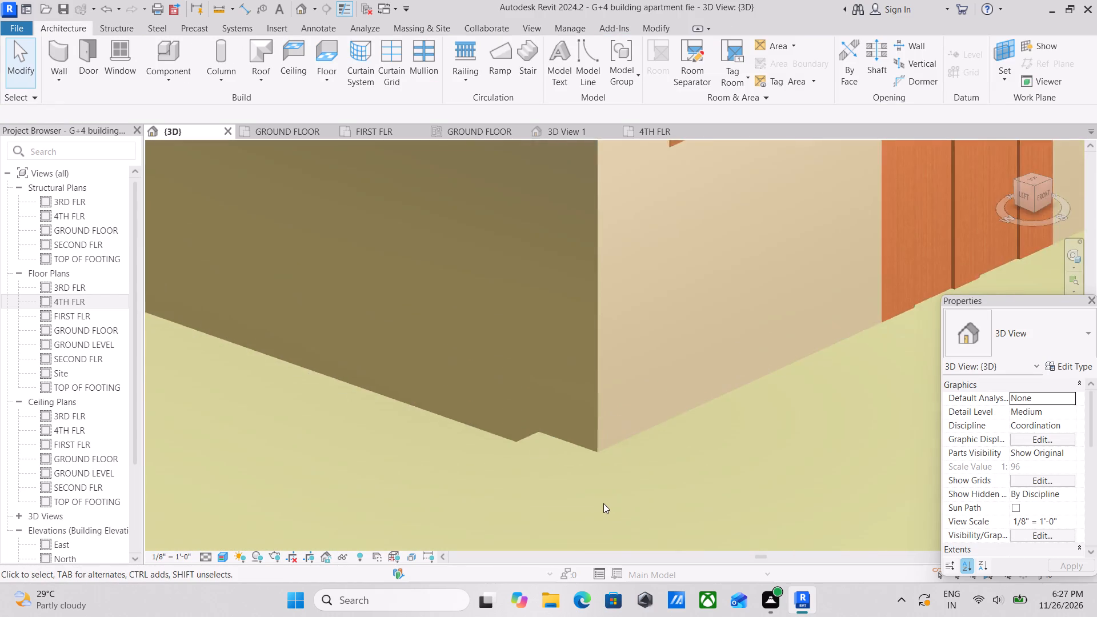
scroll(603, 503, up, 5)
scroll(460, 379, up, 4)
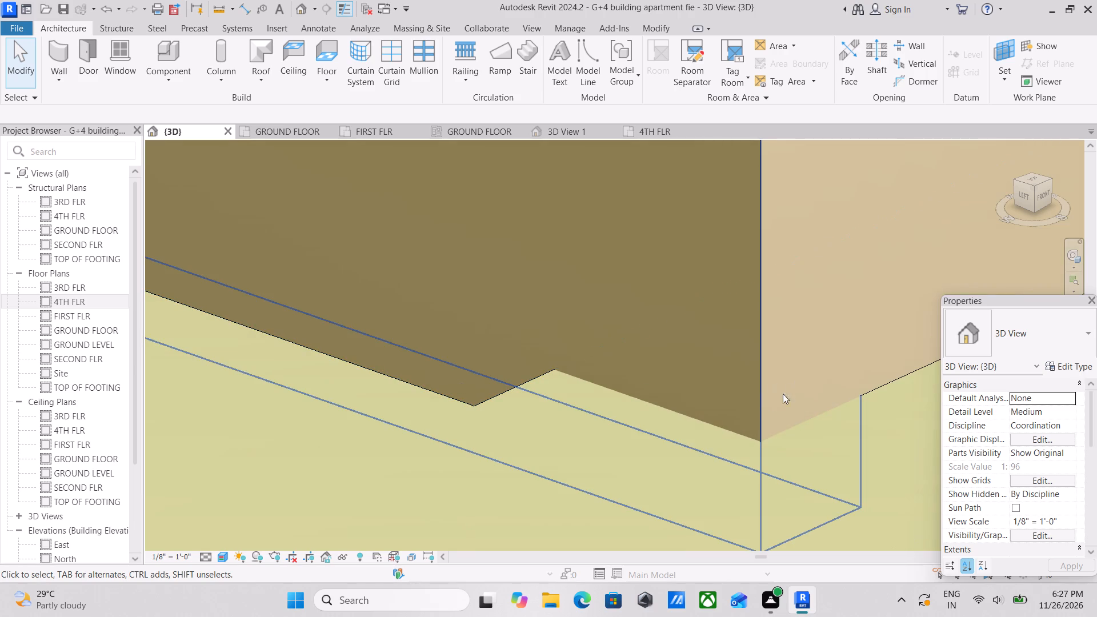
click(763, 395)
scroll(763, 395, down, 4)
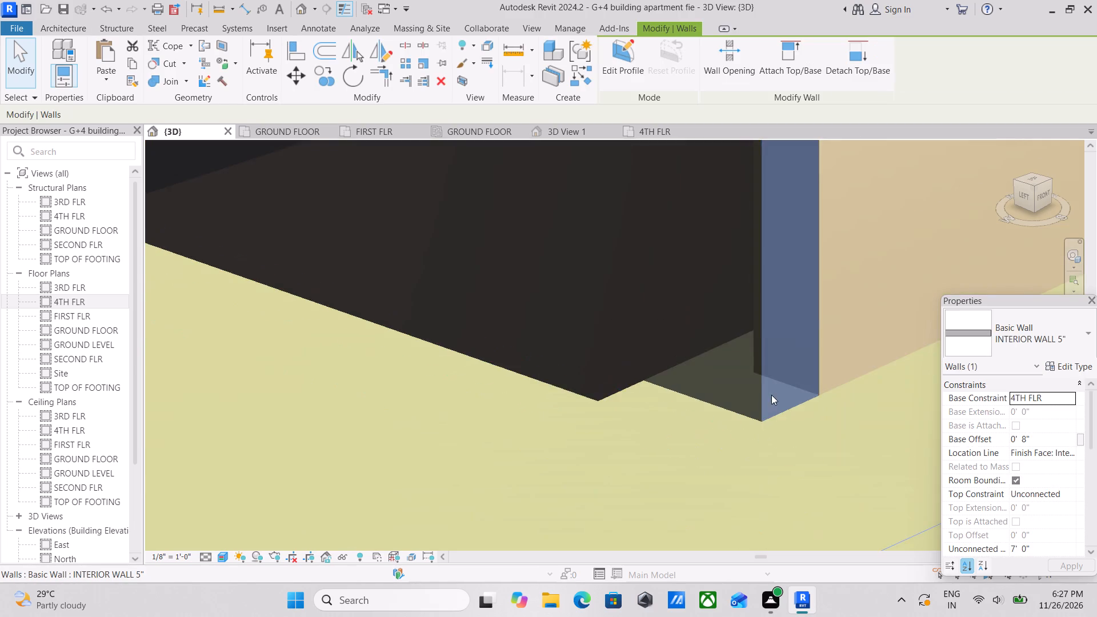
middle_drag(771, 395, 556, 451)
key(Escape)
scroll(556, 451, down, 5)
scroll(493, 461, down, 2)
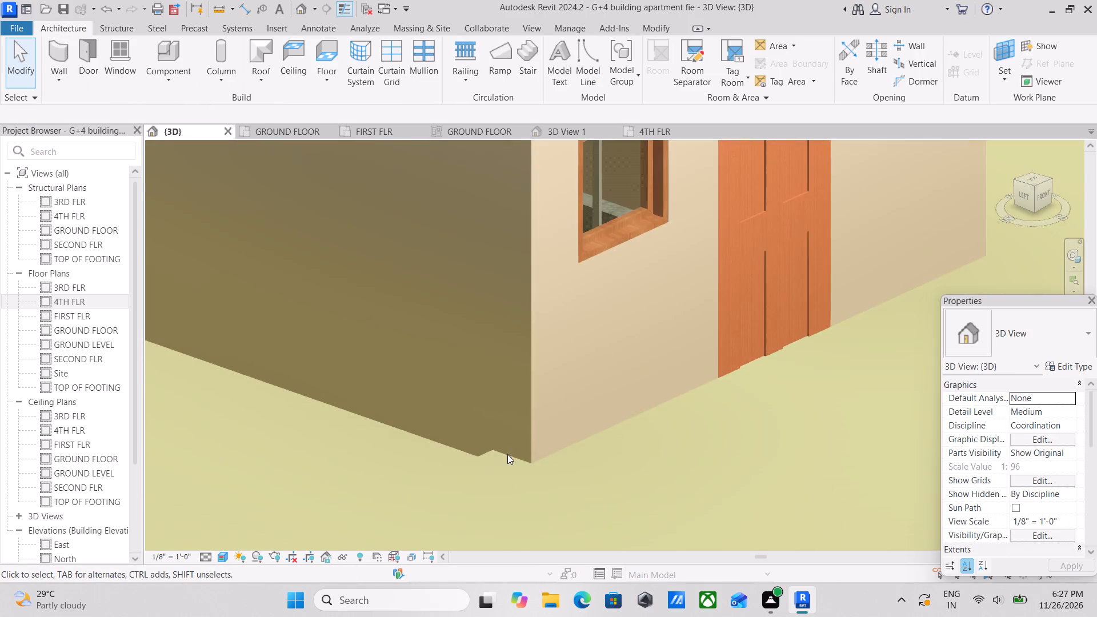
scroll(507, 454, down, 3)
shift+scroll(630, 421, down, 5)
scroll(689, 420, down, 4)
middle_drag(721, 413, 703, 438)
scroll(703, 438, up, 1)
scroll(712, 435, down, 4)
middle_drag(628, 463, 775, 354)
scroll(635, 444, down, 1)
middle_drag(627, 448, 742, 333)
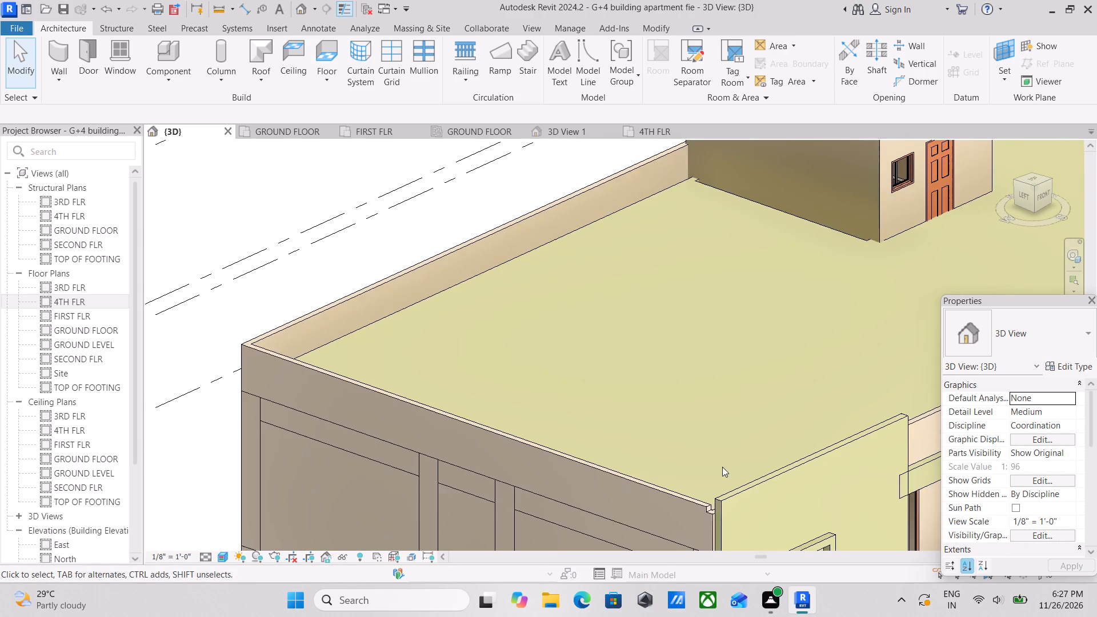
middle_drag(722, 467, 744, 435)
middle_drag(758, 505, 744, 400)
scroll(743, 389, down, 4)
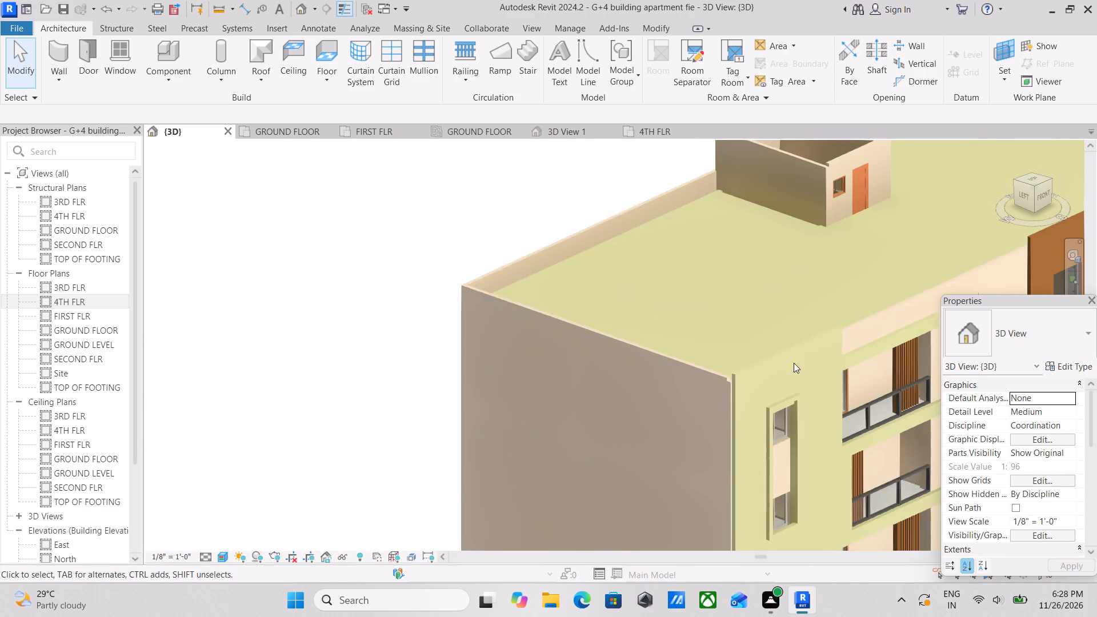
scroll(814, 348, down, 3)
middle_click(814, 348)
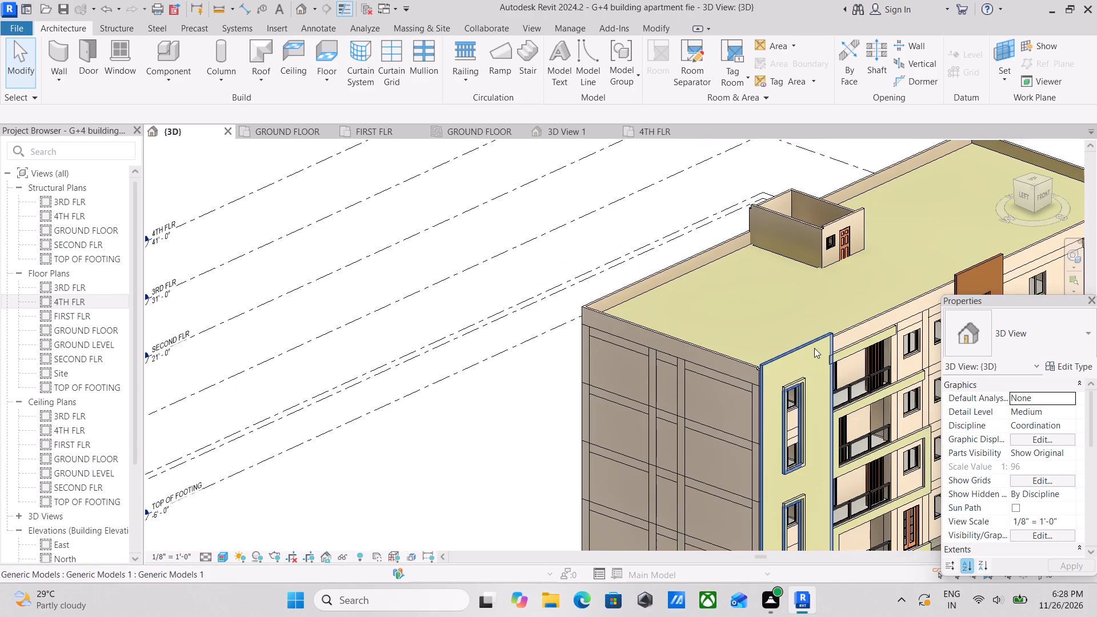
Undo the stair room walls' base offset changes and the recent main flat roof edits.
key(ctrl+z)
key(ctrl+z)
key(ctrl+z)
key(ctrl+z)
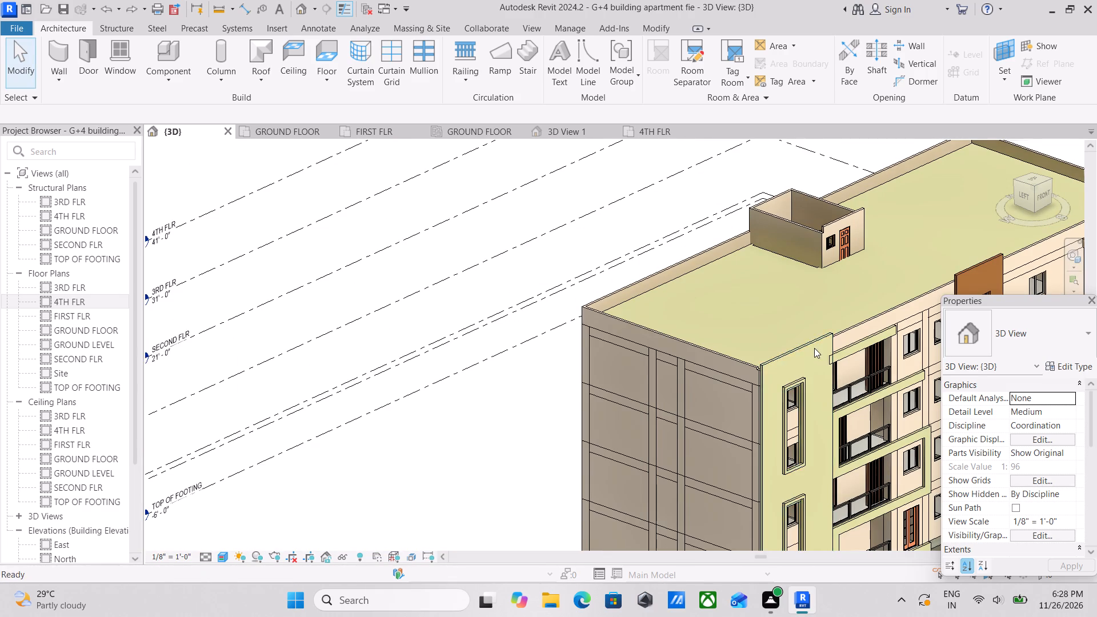
key(ctrl+z)
scroll(686, 362, up, 1)
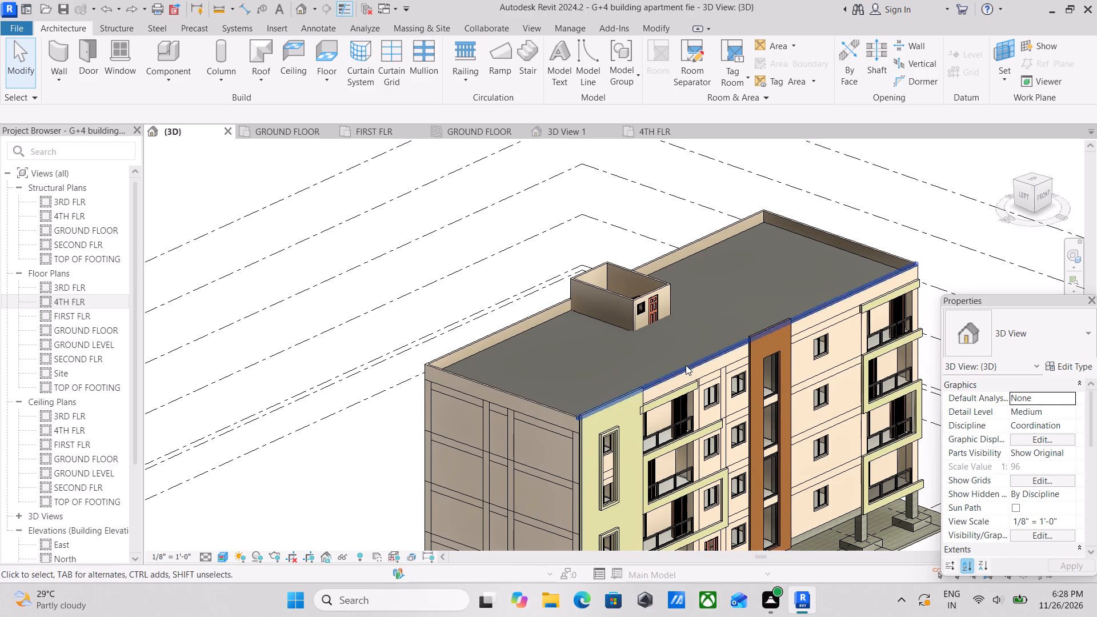
scroll(686, 365, up, 1)
scroll(651, 395, down, 1)
middle_drag(651, 395, 695, 360)
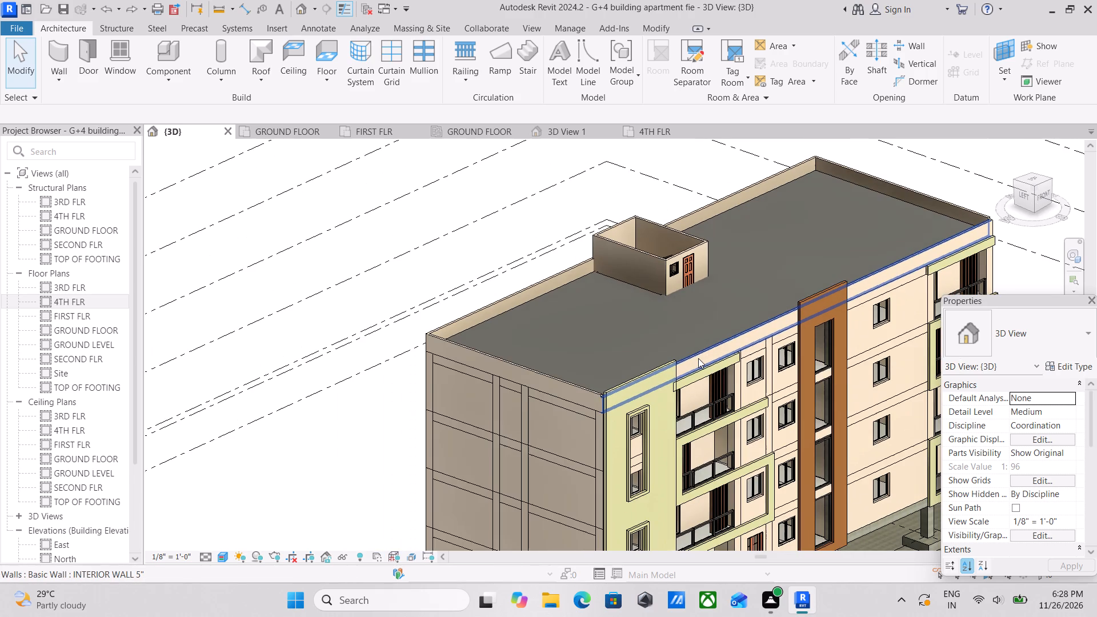
Undo further changes, back past the green facade accent appearance and the 3D view's coloured visual style.
key(ctrl+z)
key(ctrl+z)
key(ctrl+z)
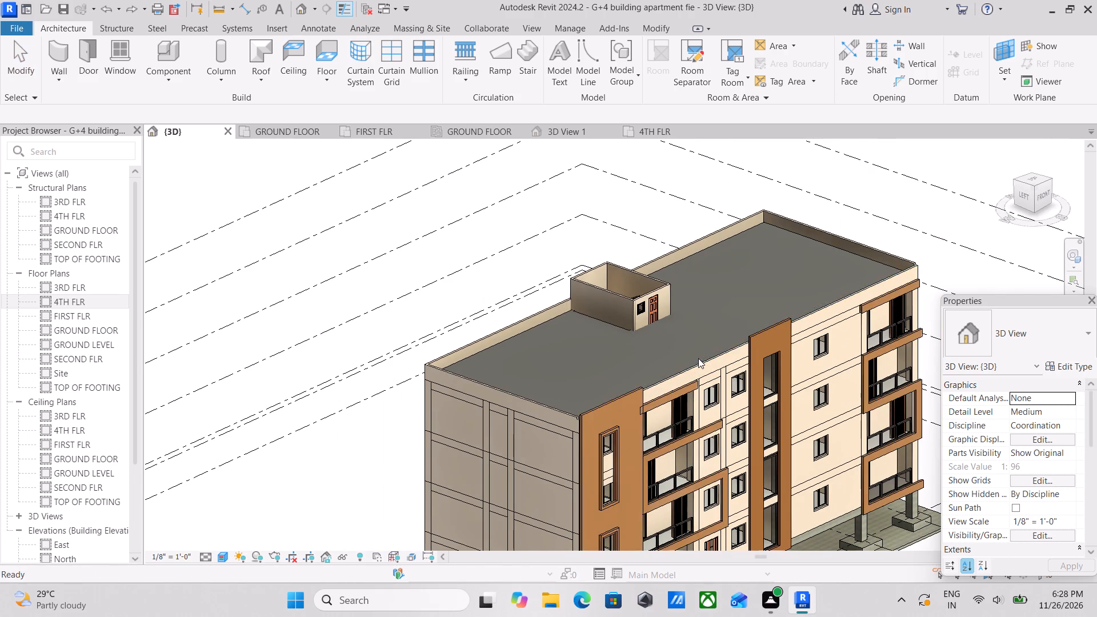
Orient the 3D view to the top-left edge of the building and examine the flat roof and stair room.
scroll(695, 359, down, 3)
middle_drag(693, 388, 694, 501)
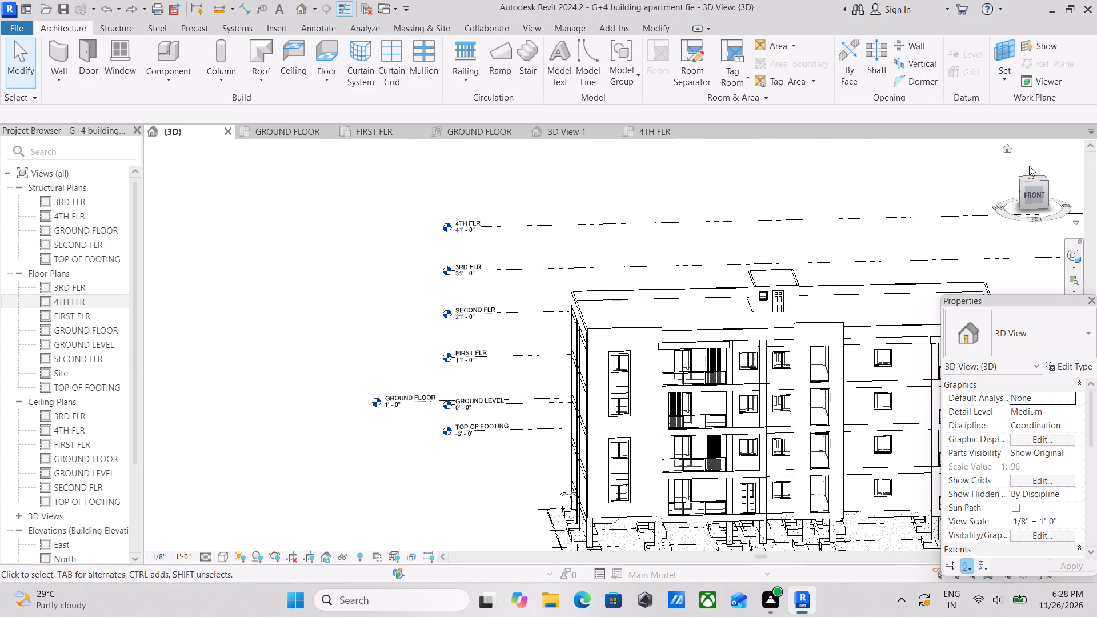
click(1022, 180)
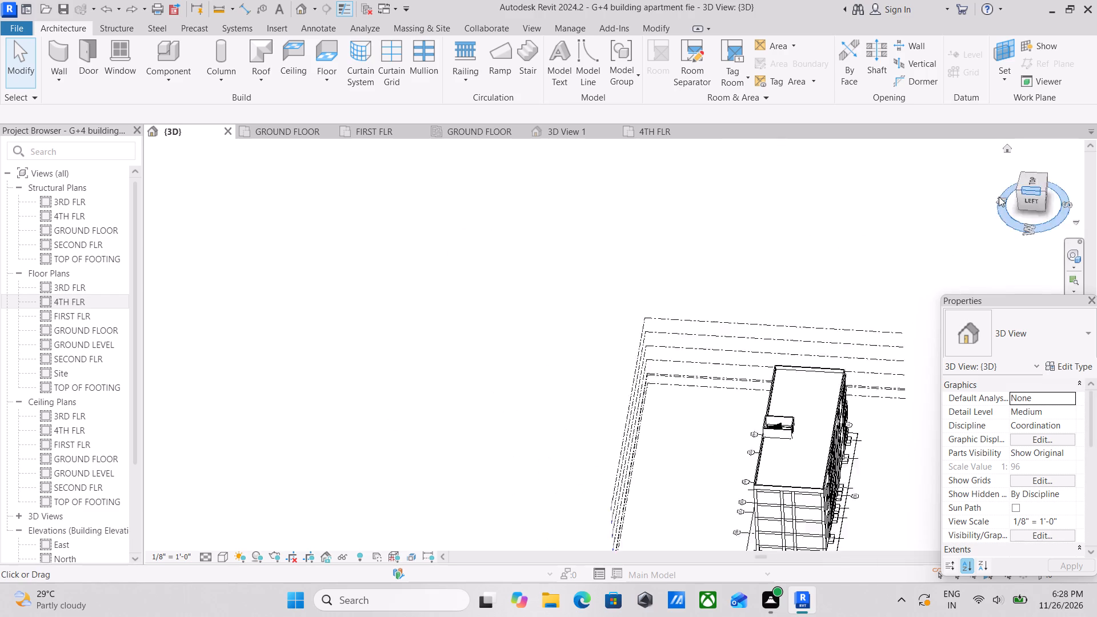
scroll(845, 307, up, 1)
scroll(677, 319, up, 3)
key(Escape)
scroll(575, 317, up, 3)
key(Escape)
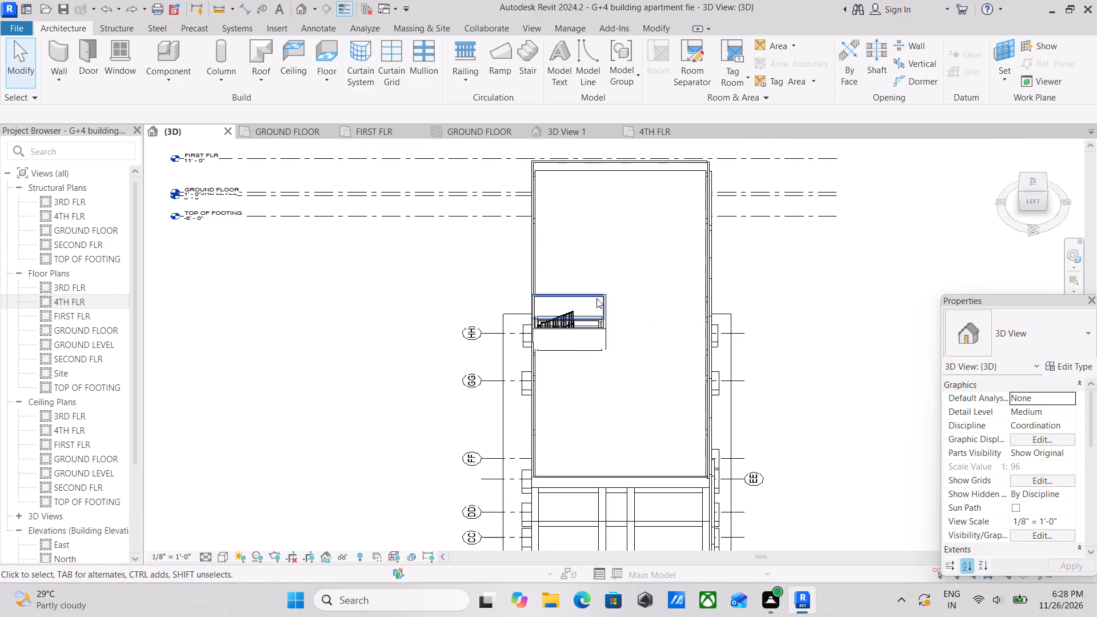
Orient the 3D view to the front of the building and examine the roofline and stair room.
click(1045, 202)
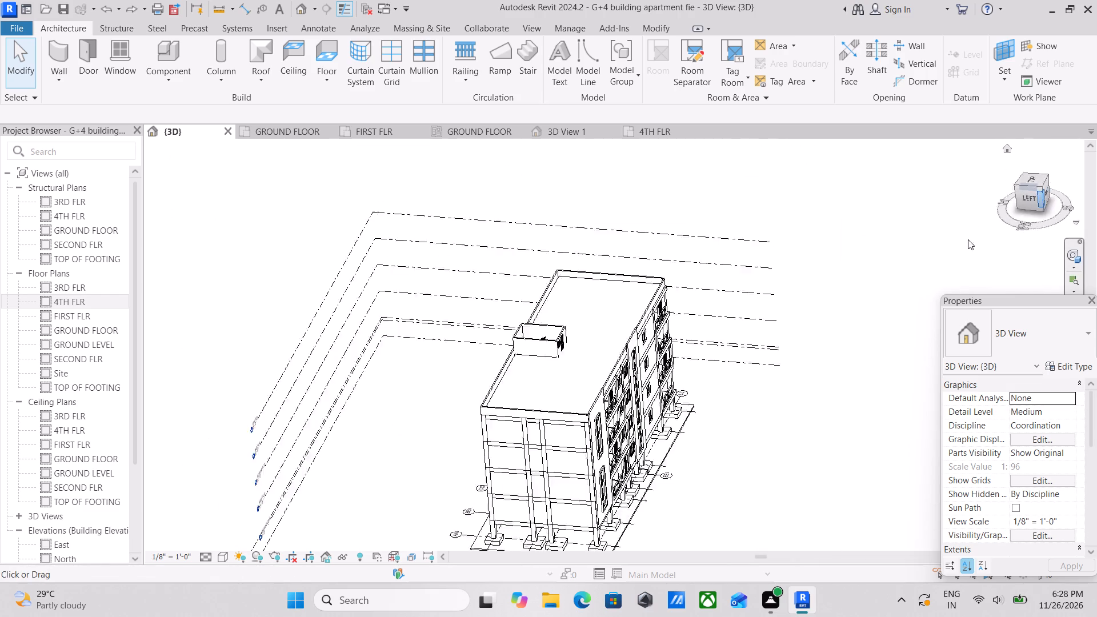
scroll(676, 338, up, 3)
key(Escape)
scroll(556, 378, up, 6)
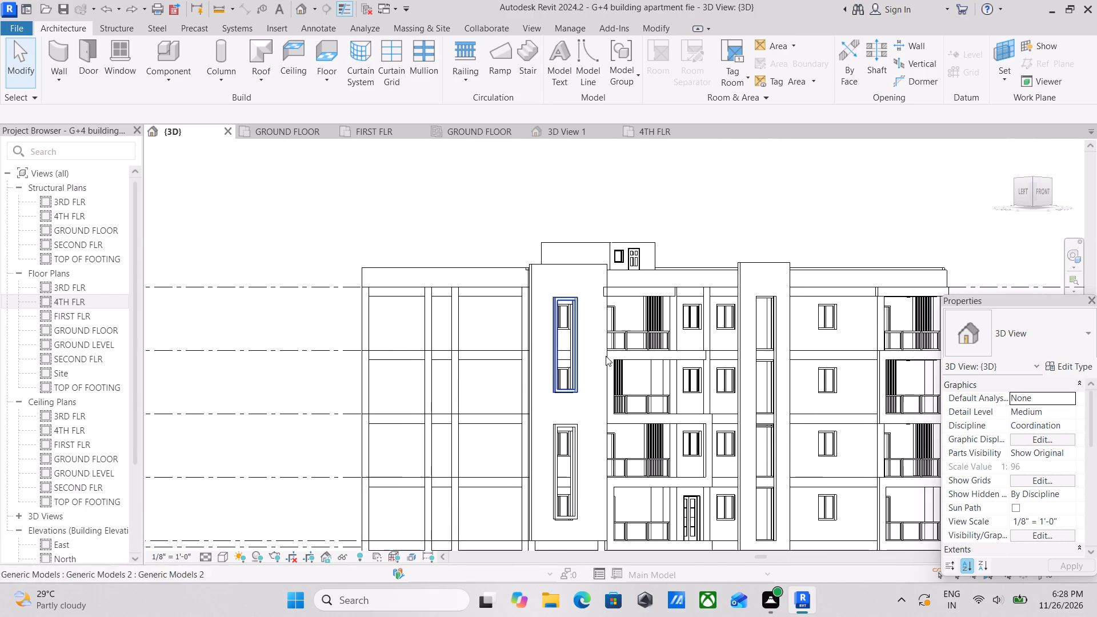
click(1044, 186)
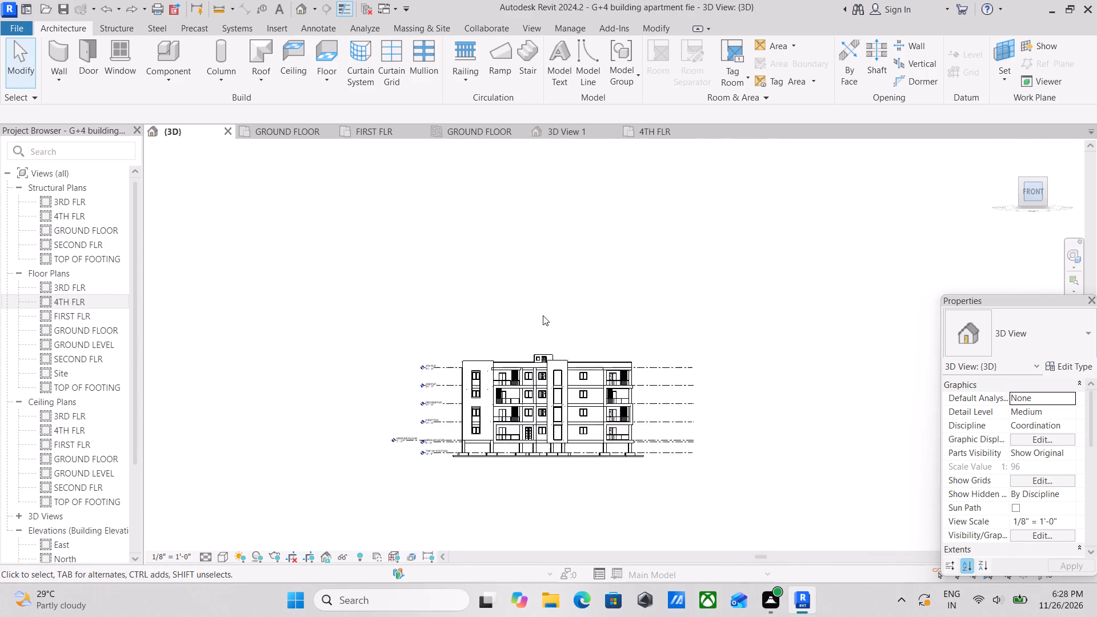
scroll(487, 338, up, 7)
scroll(598, 272, up, 2)
middle_drag(651, 243, 679, 327)
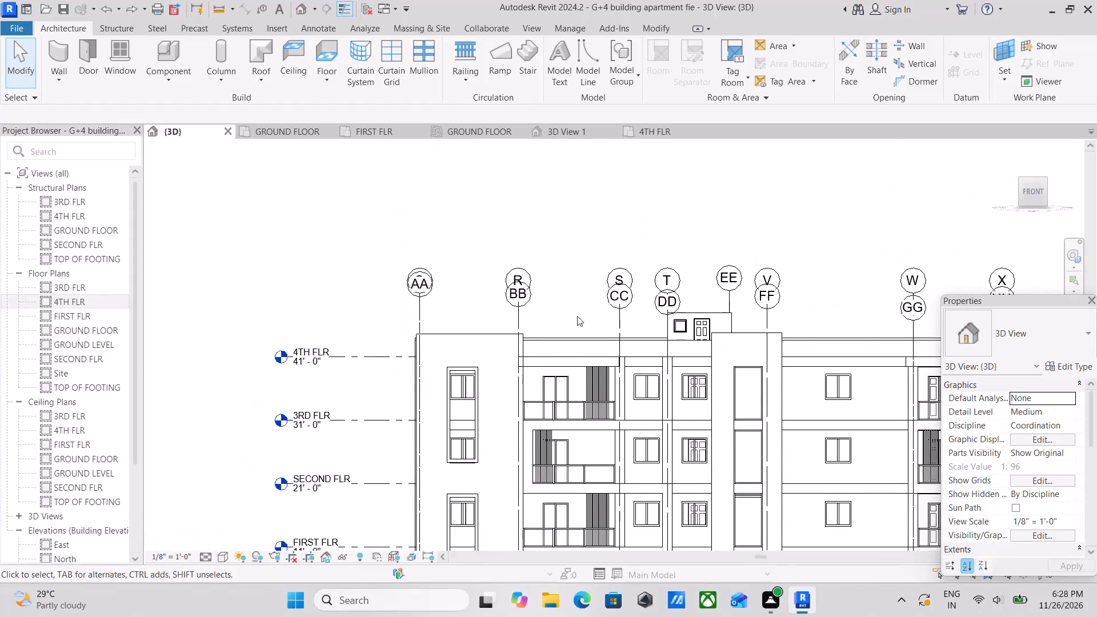
middle_drag(465, 290, 410, 342)
scroll(576, 338, up, 3)
scroll(820, 238, down, 1)
middle_drag(820, 238, 568, 295)
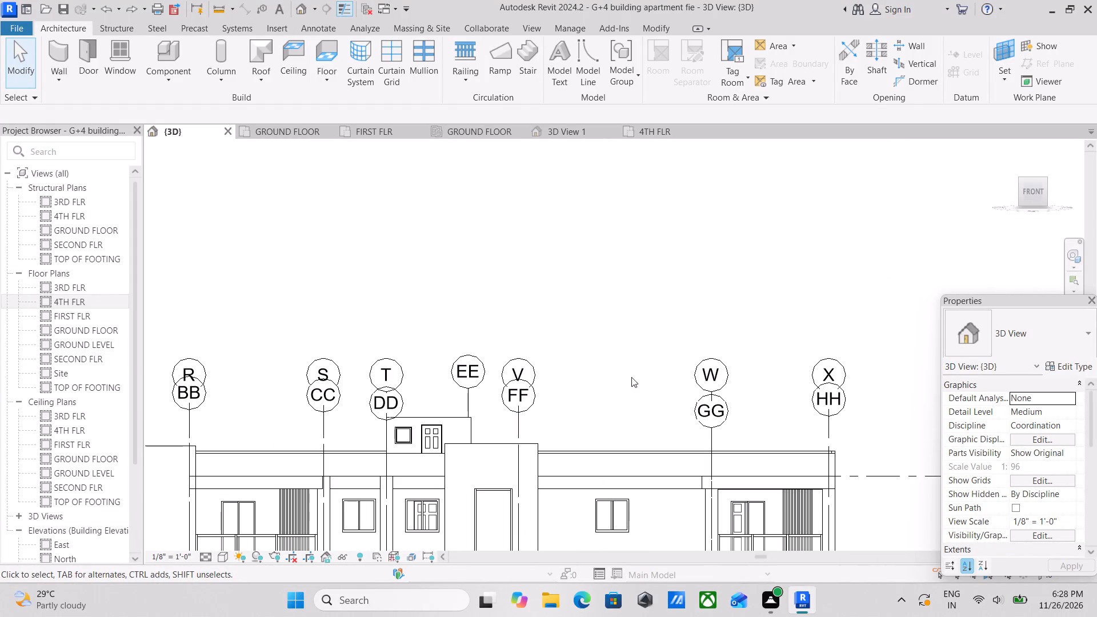
Extend the top ends of grids FF and W upward, clear of the overlapping V and GG bubbles.
click(520, 416)
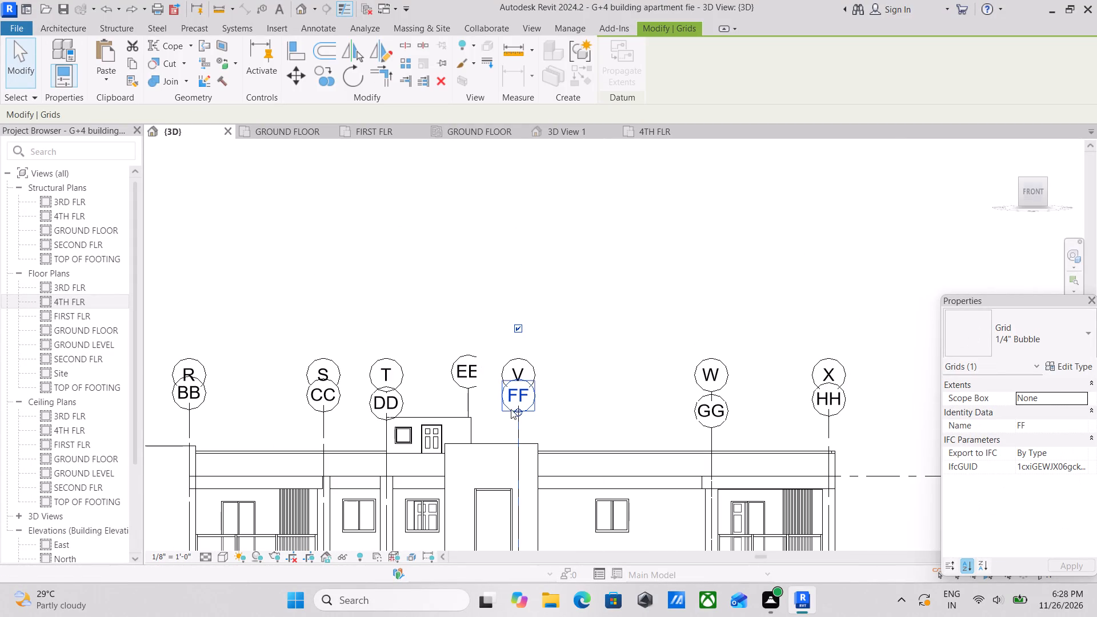
drag(515, 415, 541, 213)
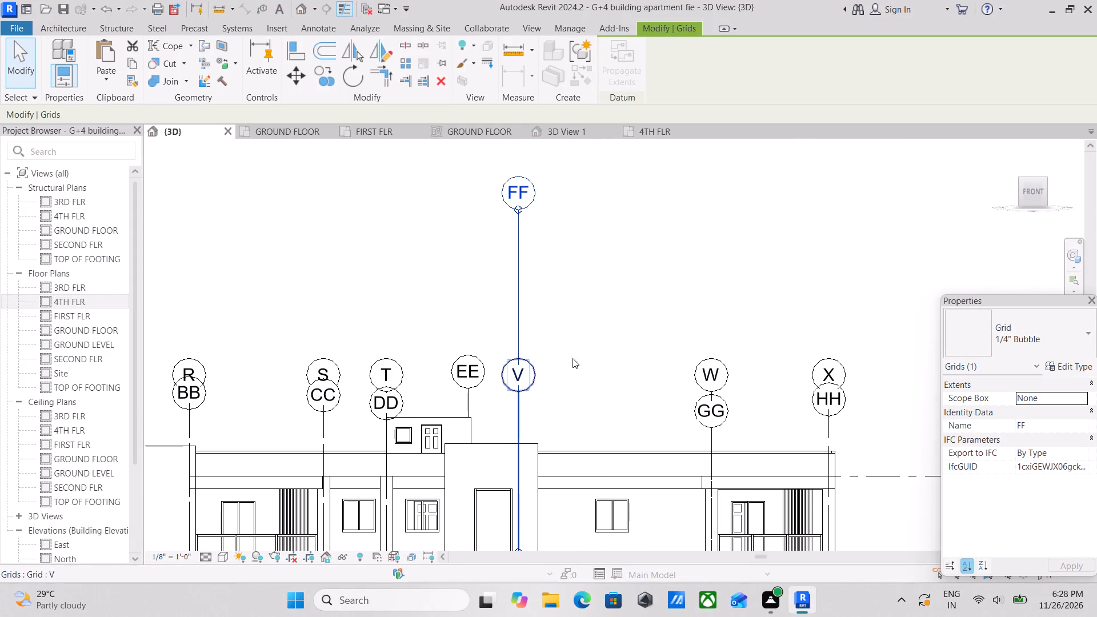
scroll(555, 358, down, 1)
click(686, 365)
drag(690, 391, 680, 199)
Extend the top end of grid X upward, clear of the HH bubble and higher than grid W.
click(789, 366)
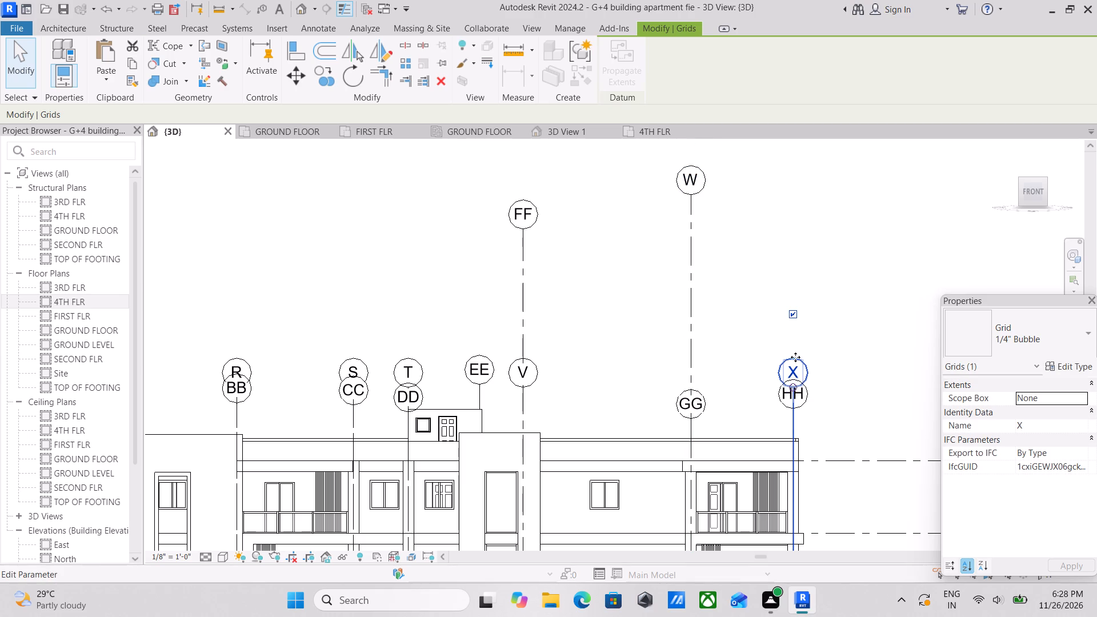
scroll(779, 399, up, 2)
drag(798, 380, 796, 344)
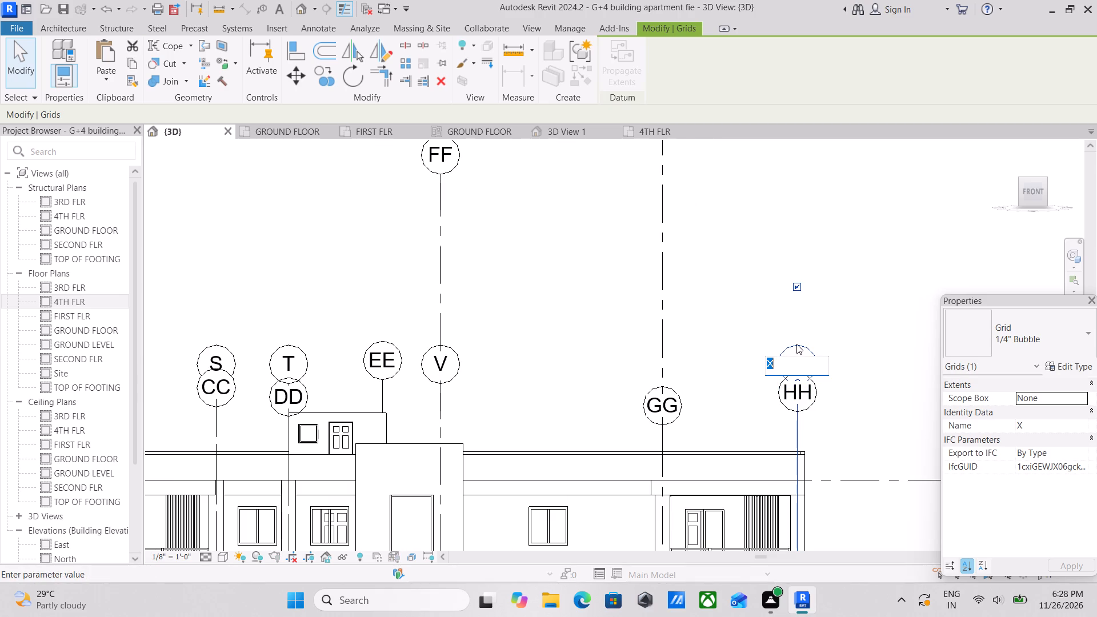
scroll(794, 382, up, 3)
key(Escape)
key(Escape)
scroll(855, 339, up, 3)
key(Escape)
click(806, 331)
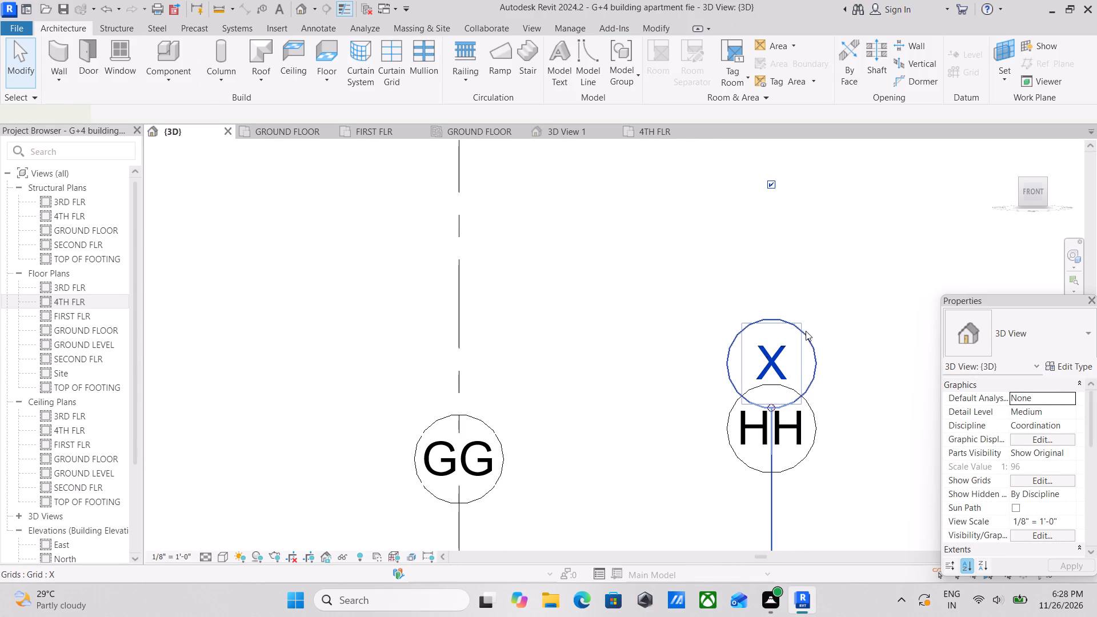
drag(773, 409, 767, 270)
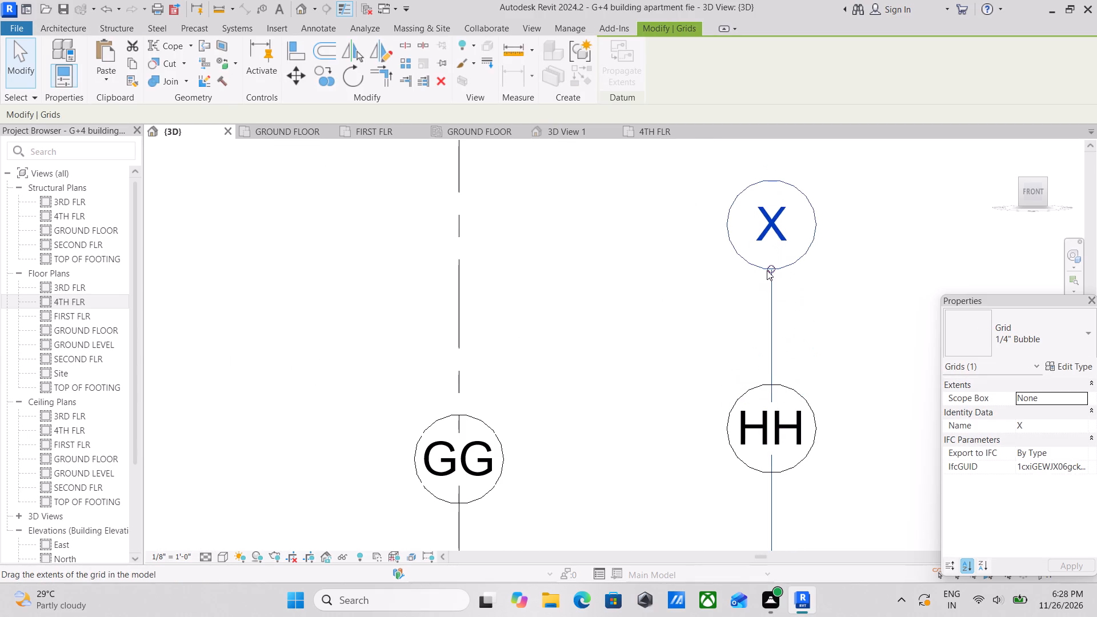
scroll(767, 270, down, 3)
middle_drag(767, 270, 790, 377)
scroll(802, 369, down, 5)
middle_drag(856, 330, 858, 400)
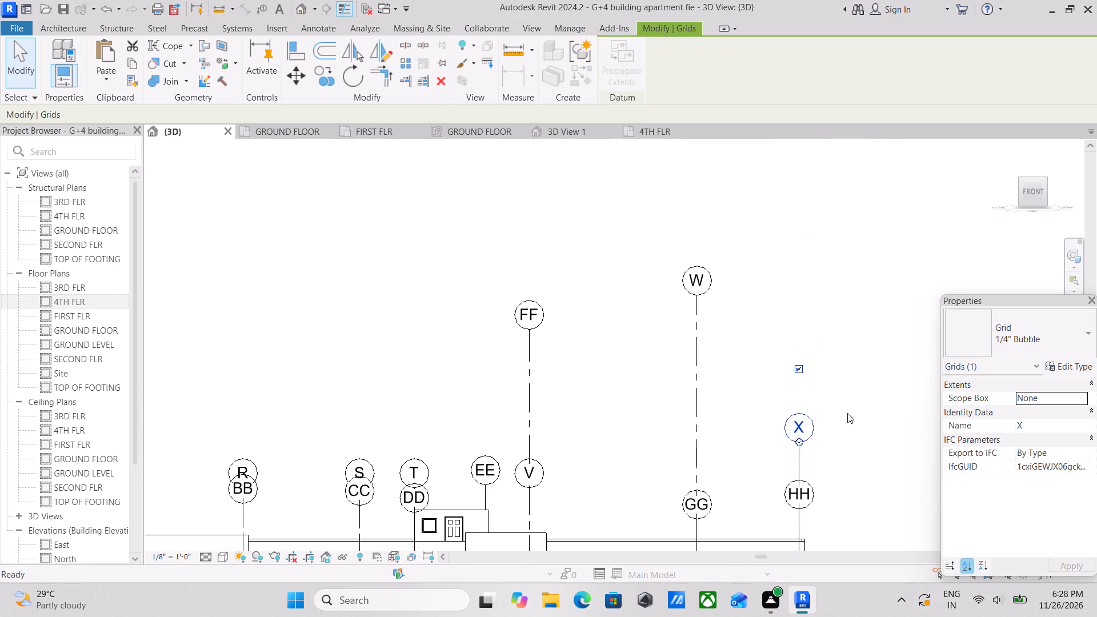
drag(797, 445, 783, 263)
scroll(781, 330, down, 3)
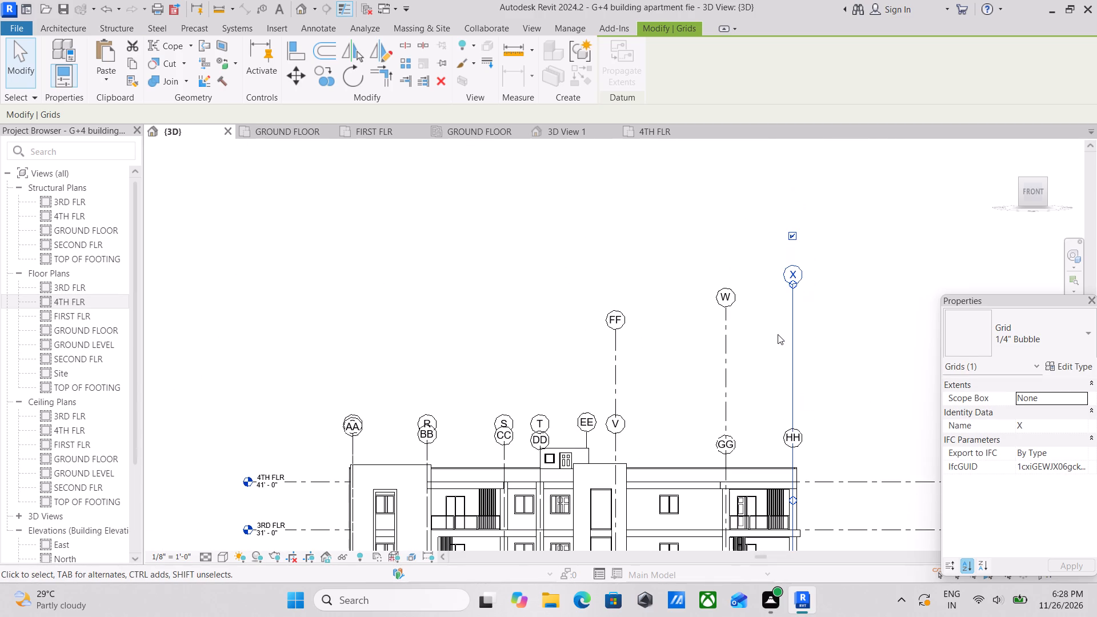
Select the grids across the building's front, except GG, and temporarily hide them in the 3D view.
middle_drag(566, 403, 663, 330)
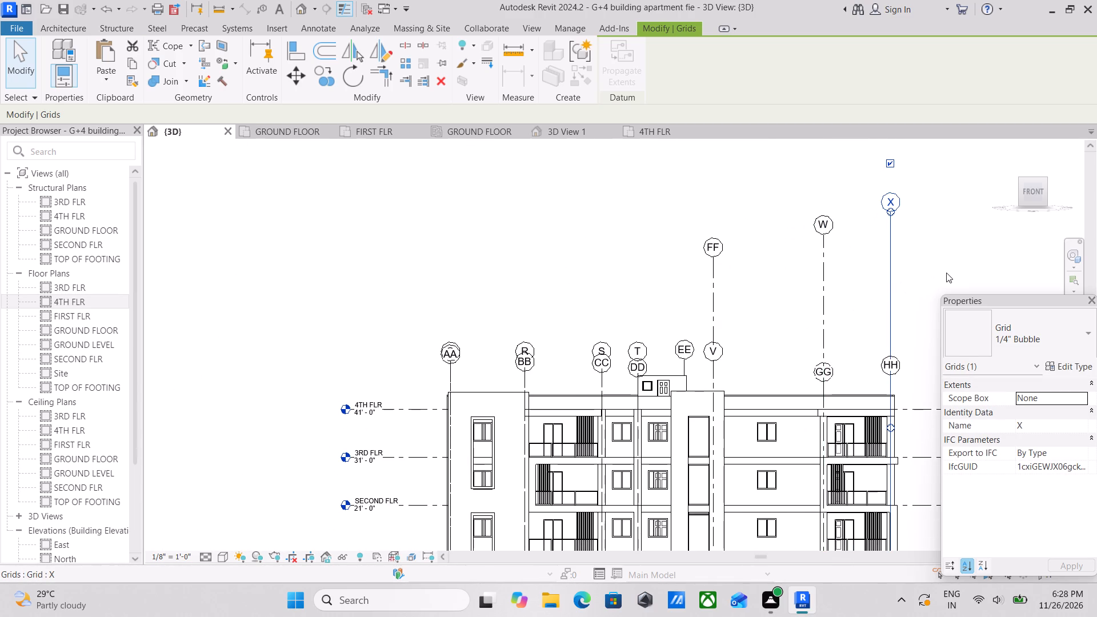
drag(946, 273, 649, 351)
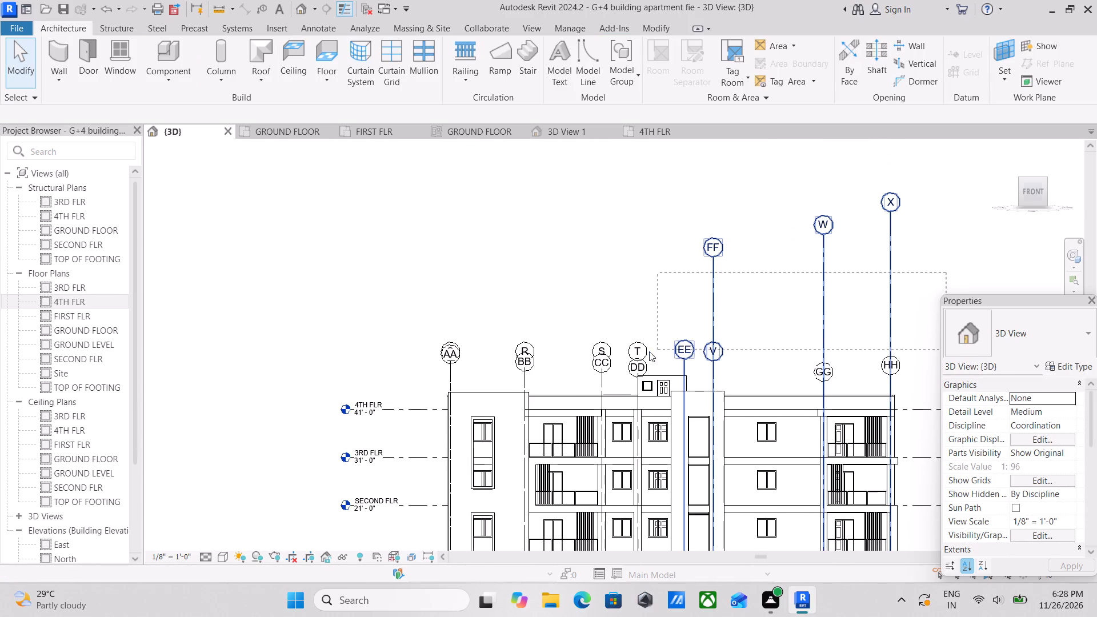
drag(649, 351, 441, 358)
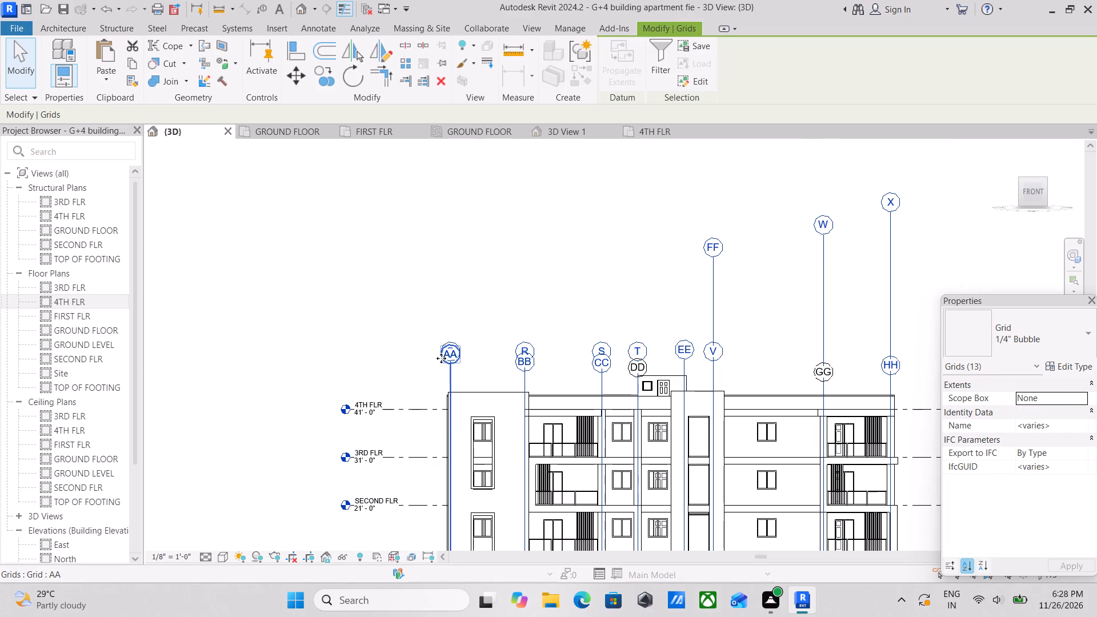
scroll(758, 368, up, 7)
drag(893, 408, 875, 403)
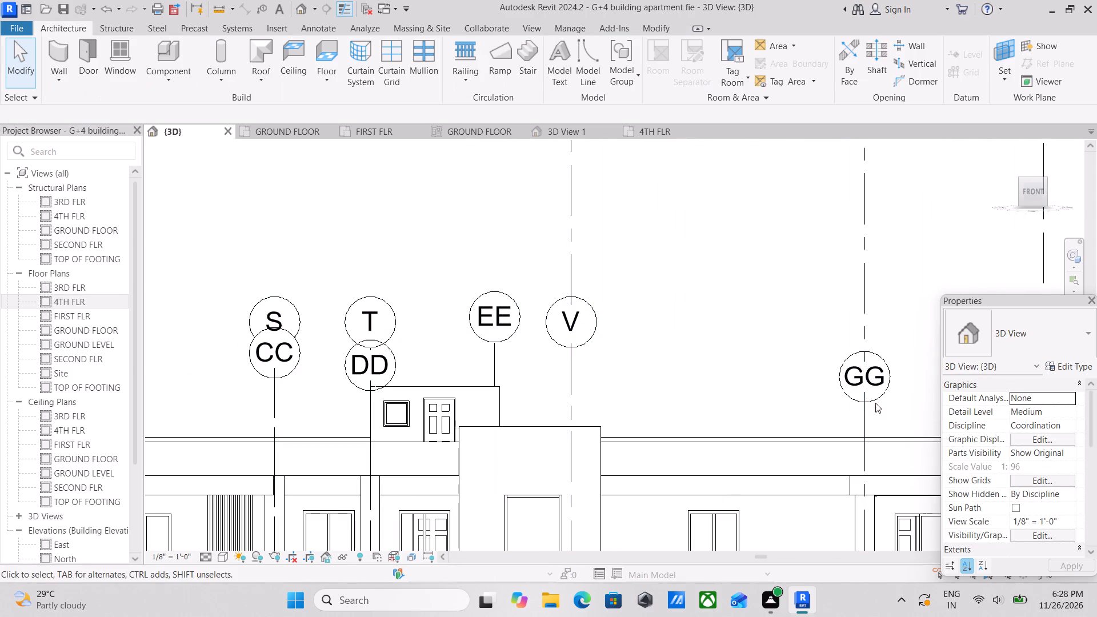
drag(875, 403, 828, 358)
scroll(827, 358, down, 8)
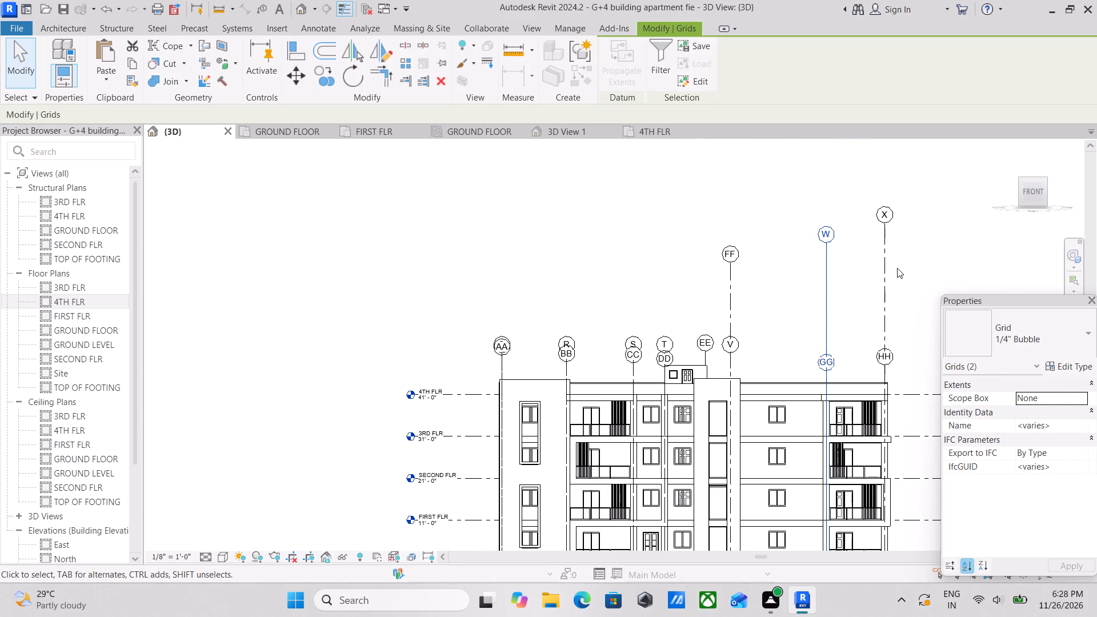
drag(915, 242, 711, 301)
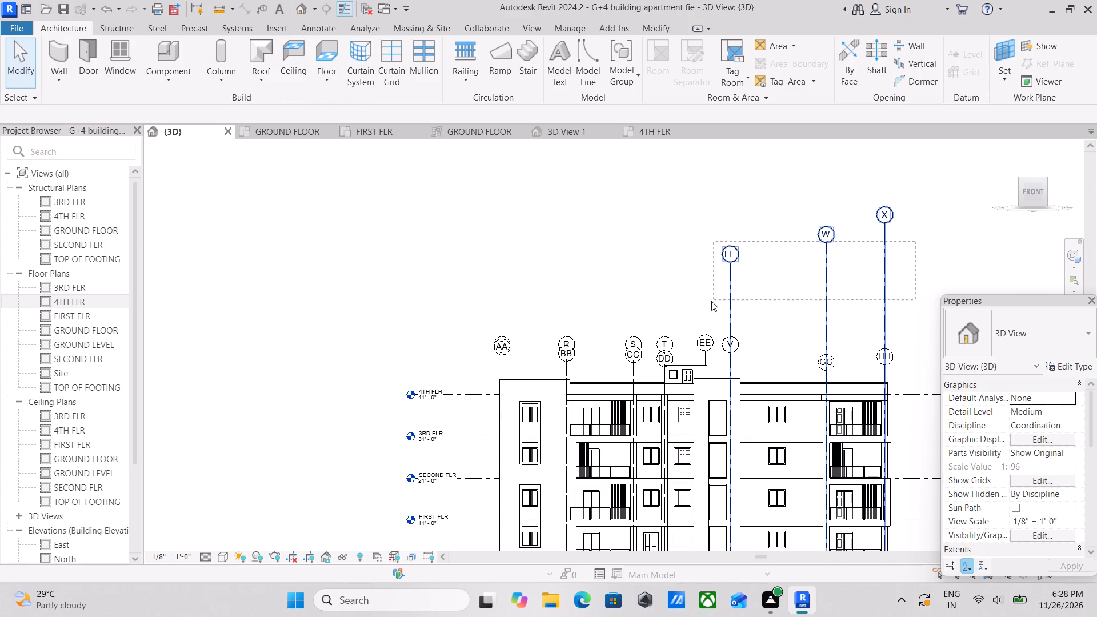
drag(711, 301, 478, 352)
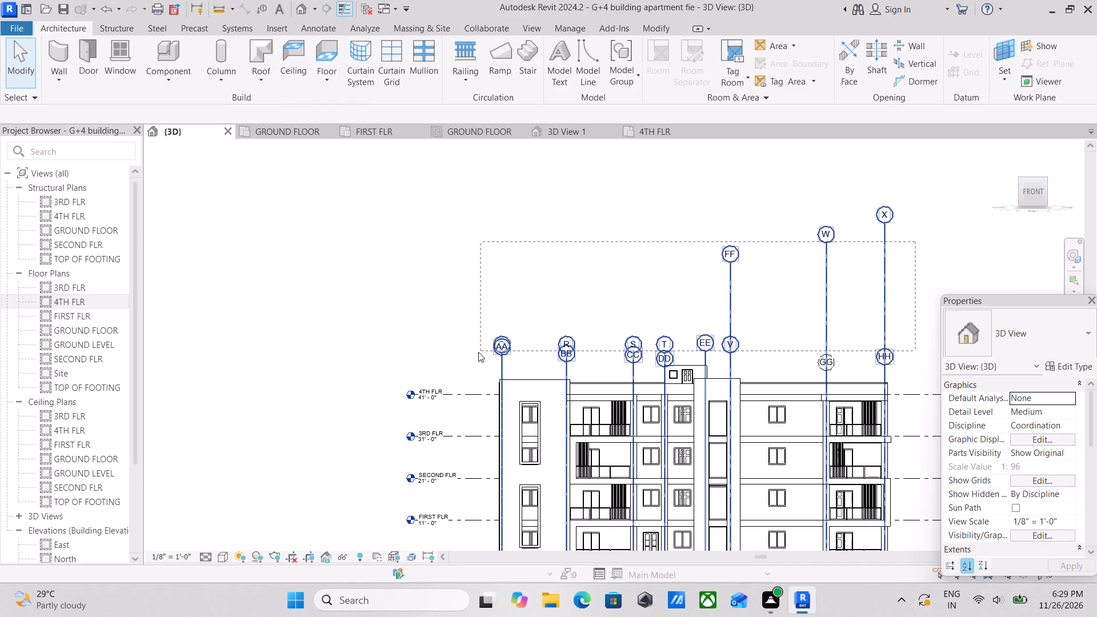
drag(478, 352, 473, 354)
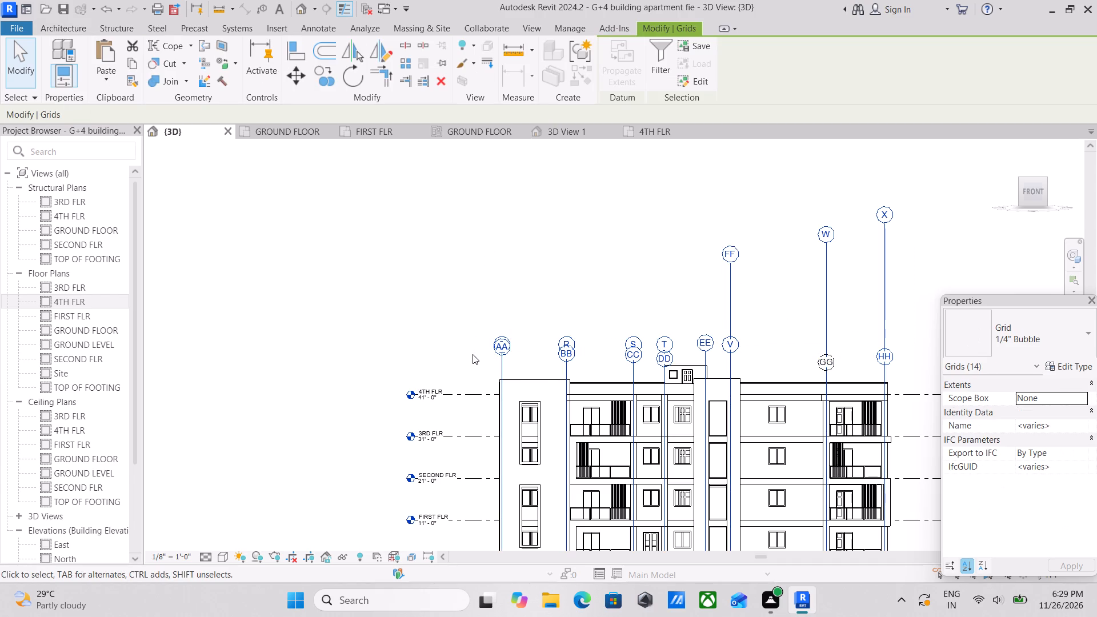
text(HH)
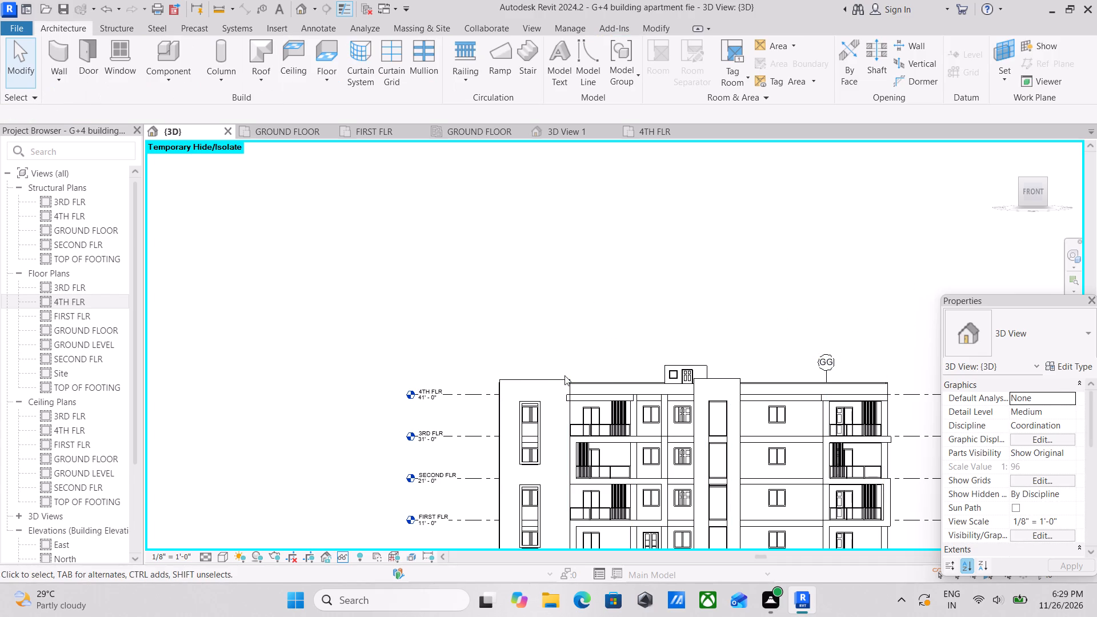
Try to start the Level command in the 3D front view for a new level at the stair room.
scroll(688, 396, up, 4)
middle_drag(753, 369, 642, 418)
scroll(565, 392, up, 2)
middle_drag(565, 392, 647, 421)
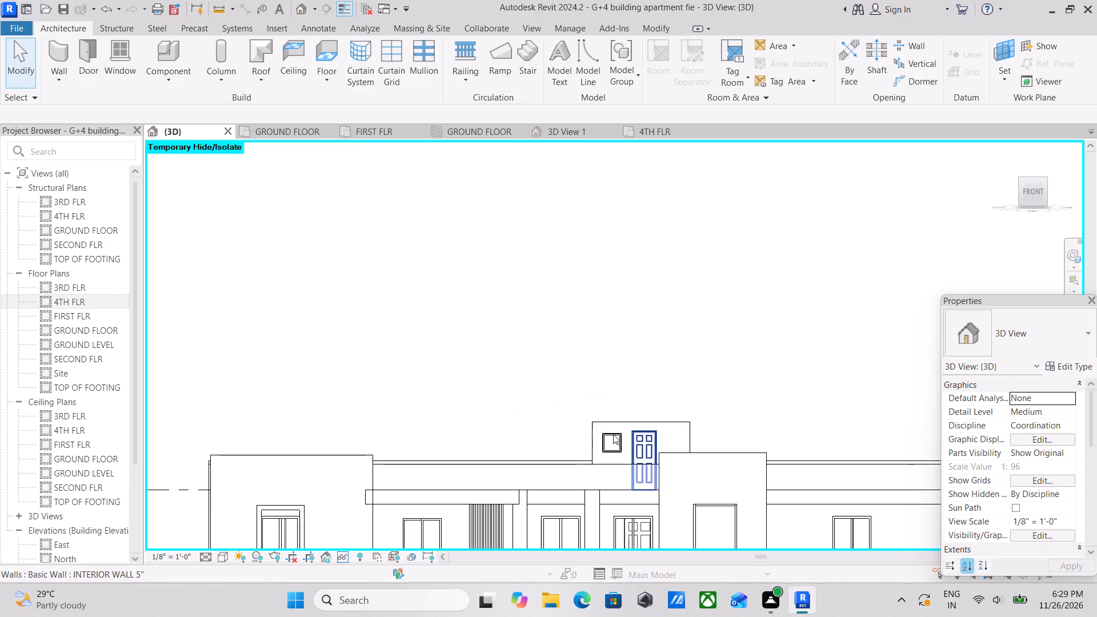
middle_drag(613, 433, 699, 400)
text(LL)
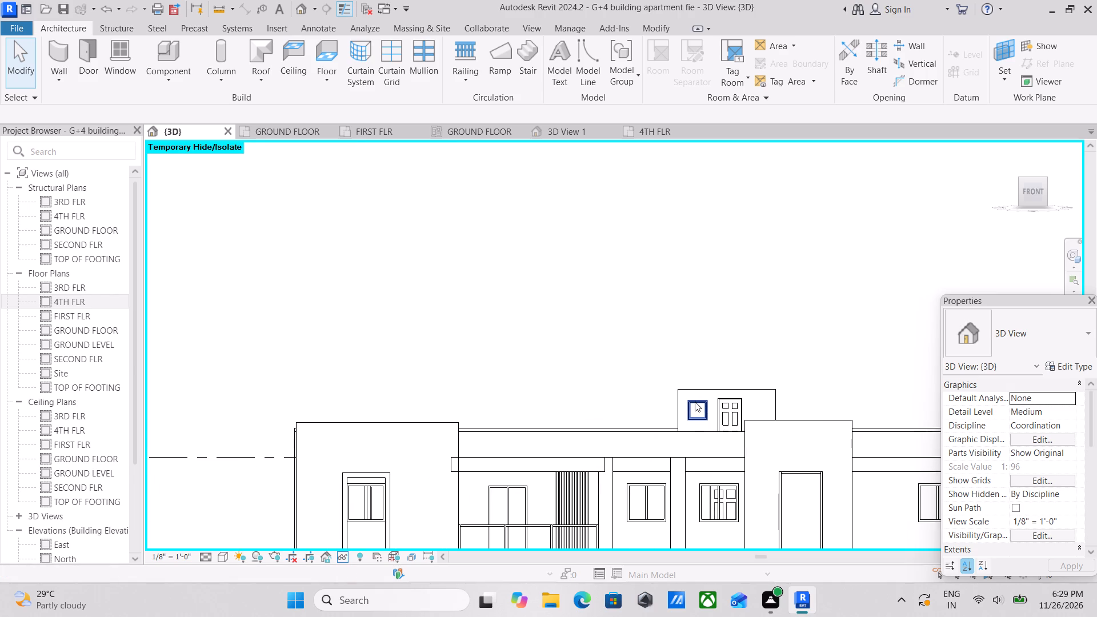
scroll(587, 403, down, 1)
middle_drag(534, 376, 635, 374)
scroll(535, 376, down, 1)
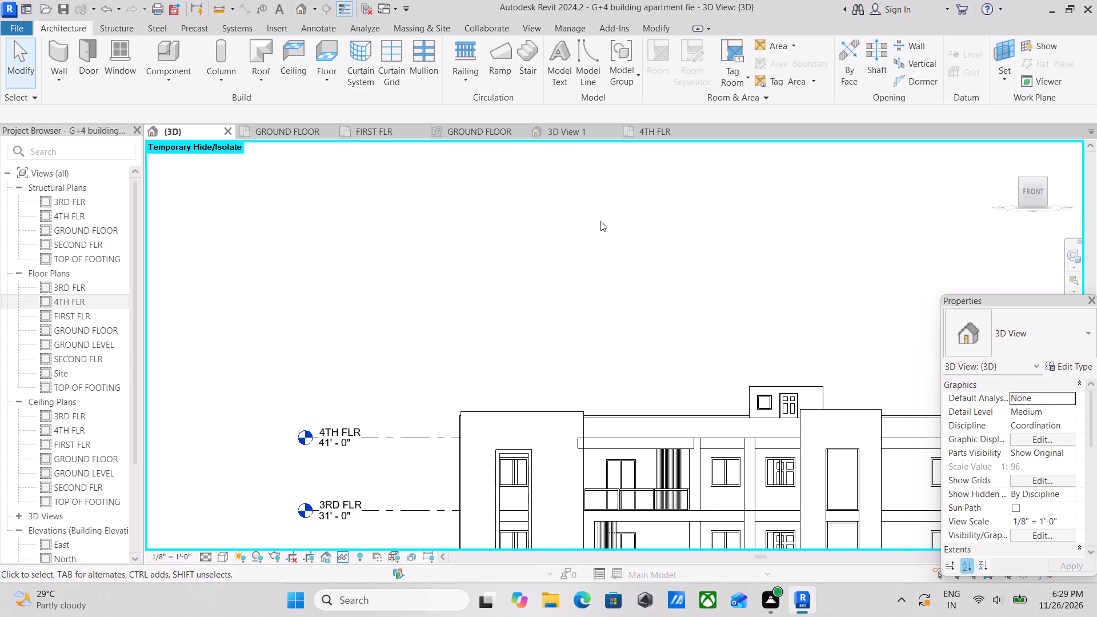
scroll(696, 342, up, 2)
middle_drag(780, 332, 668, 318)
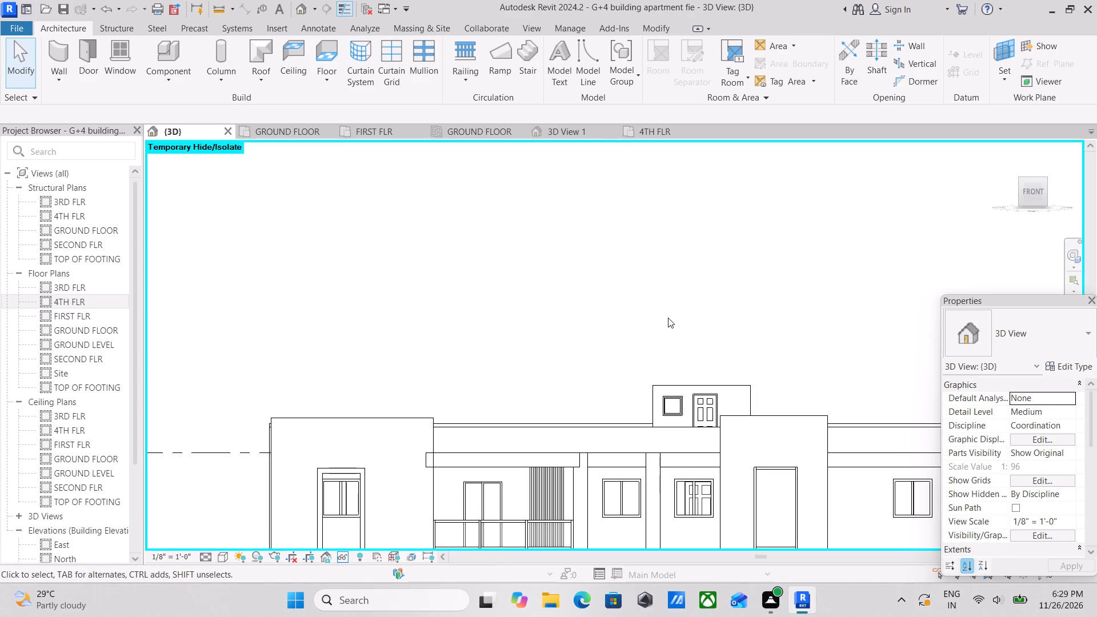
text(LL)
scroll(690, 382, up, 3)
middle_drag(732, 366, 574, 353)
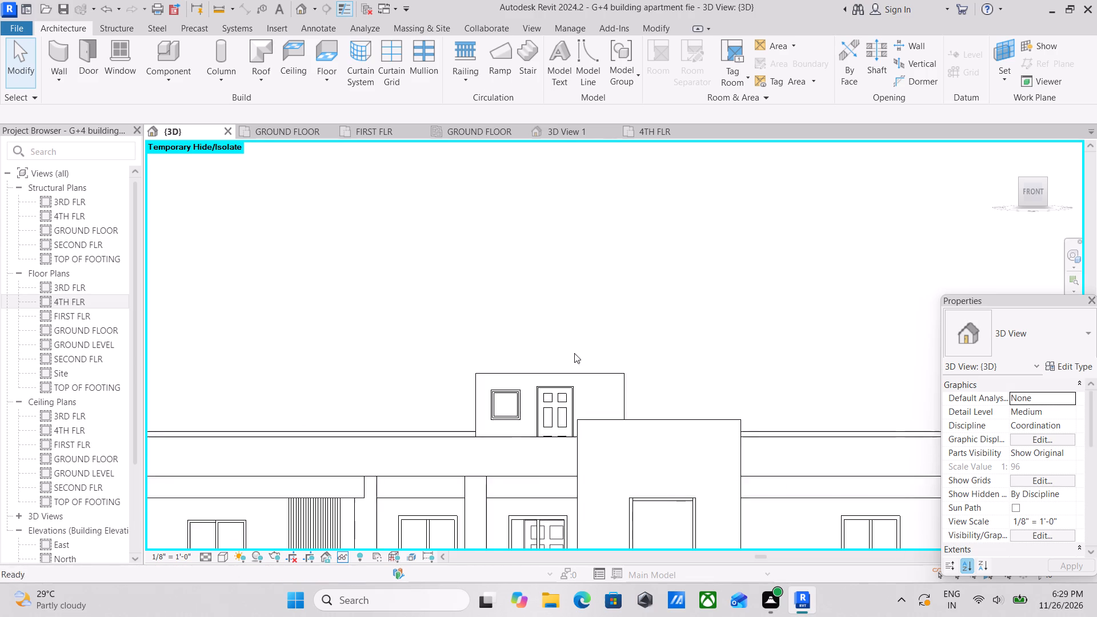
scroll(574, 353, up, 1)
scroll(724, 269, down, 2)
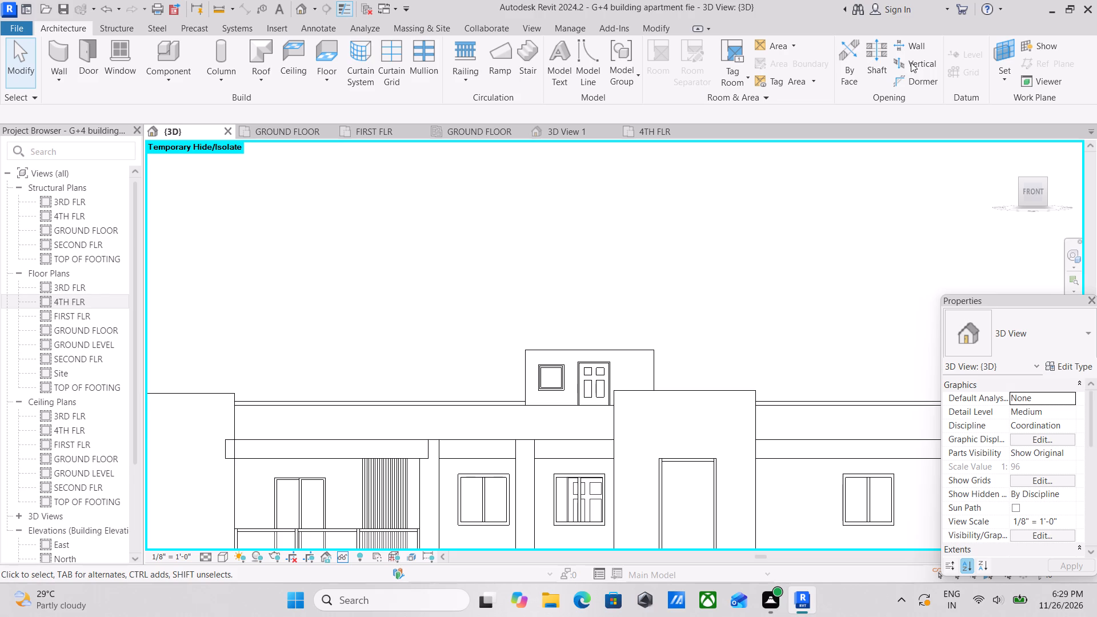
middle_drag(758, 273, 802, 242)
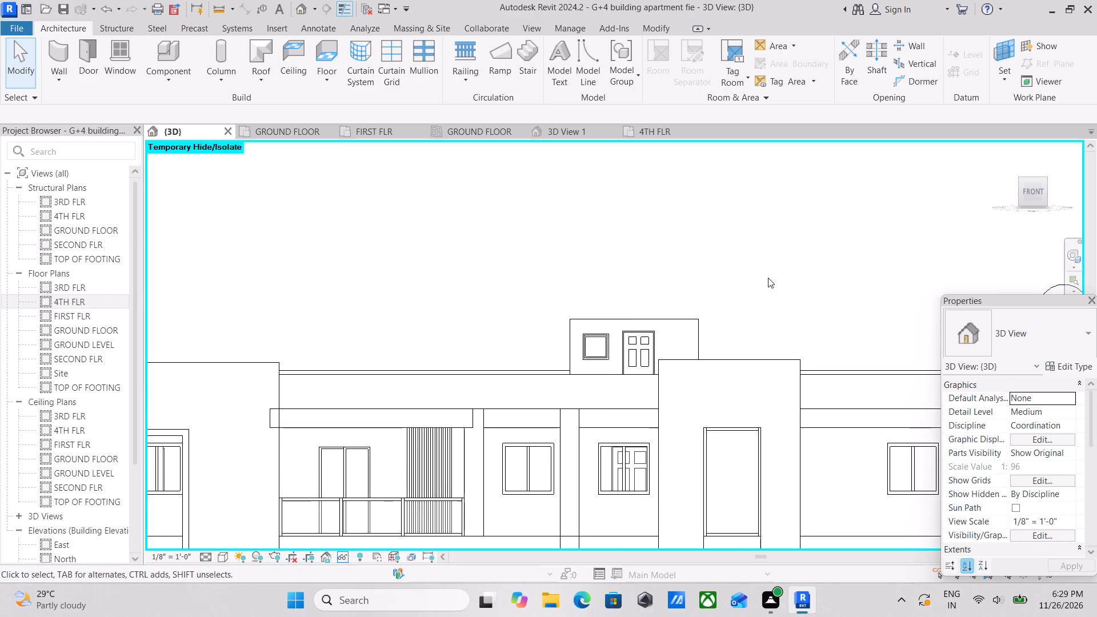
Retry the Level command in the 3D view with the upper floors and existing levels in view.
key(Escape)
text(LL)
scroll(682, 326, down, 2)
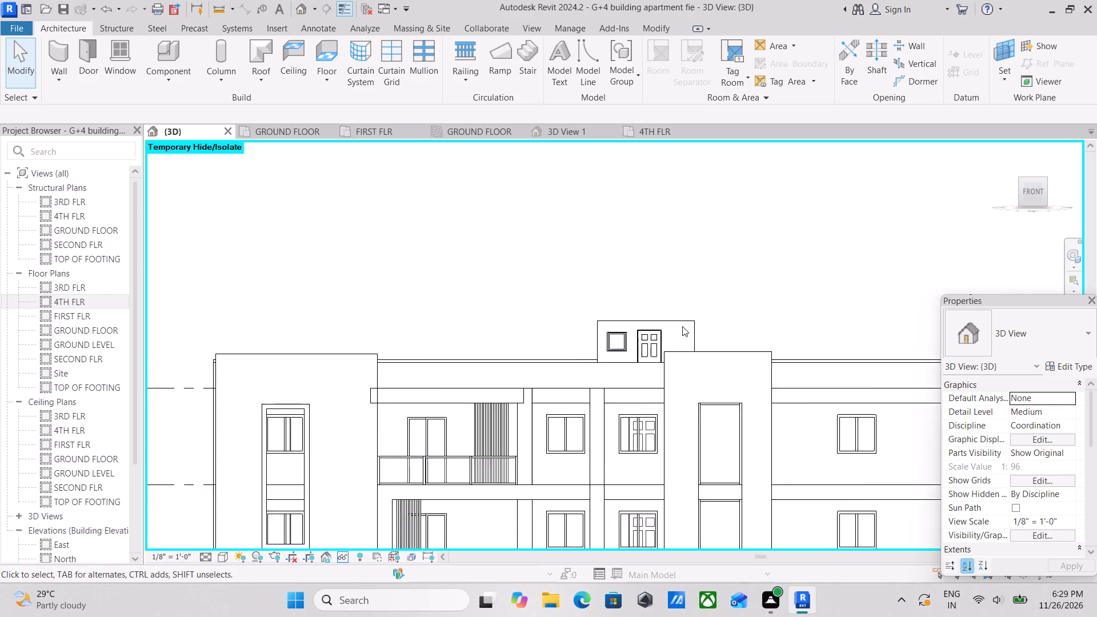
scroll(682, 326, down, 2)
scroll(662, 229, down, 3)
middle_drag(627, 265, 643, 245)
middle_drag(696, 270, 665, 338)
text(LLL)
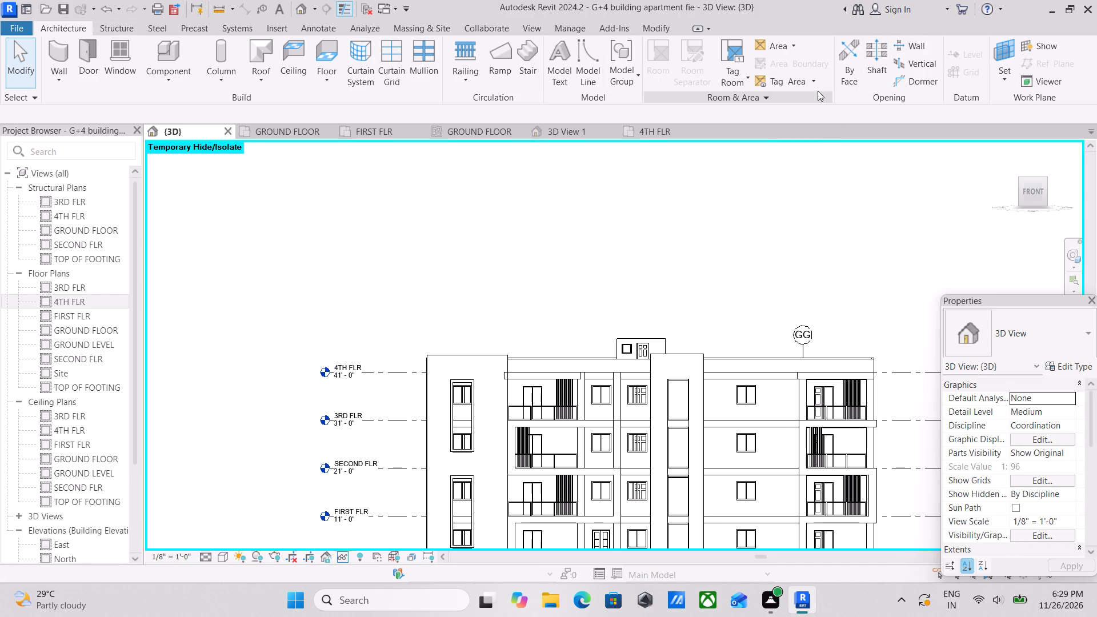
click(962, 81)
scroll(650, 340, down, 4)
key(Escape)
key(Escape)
Open the North building elevation.
middle_drag(269, 367, 411, 299)
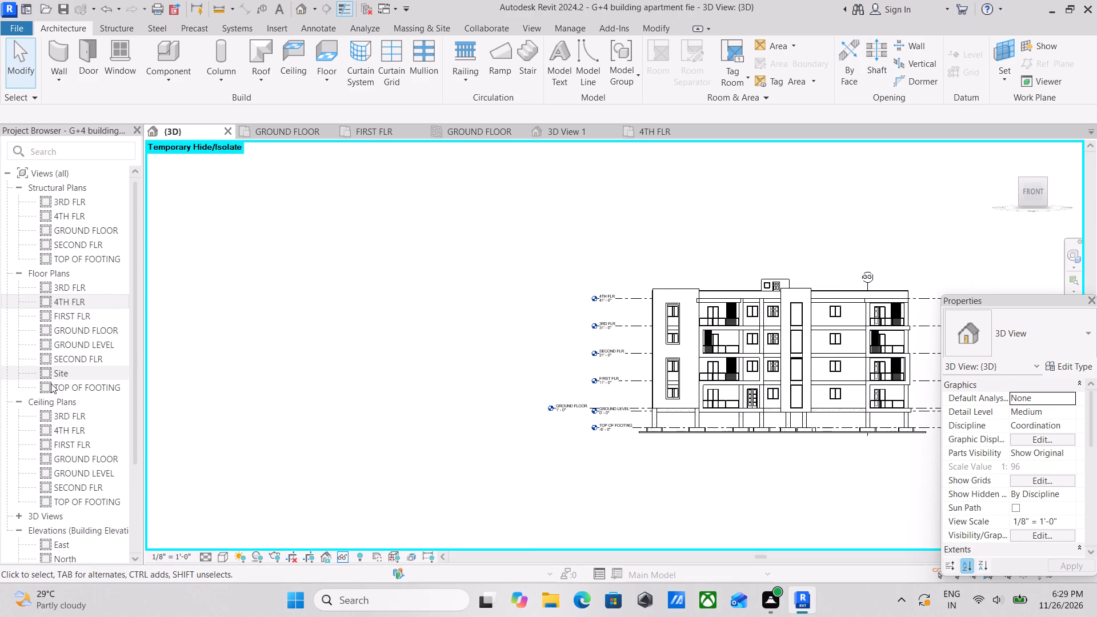
scroll(34, 386, down, 3)
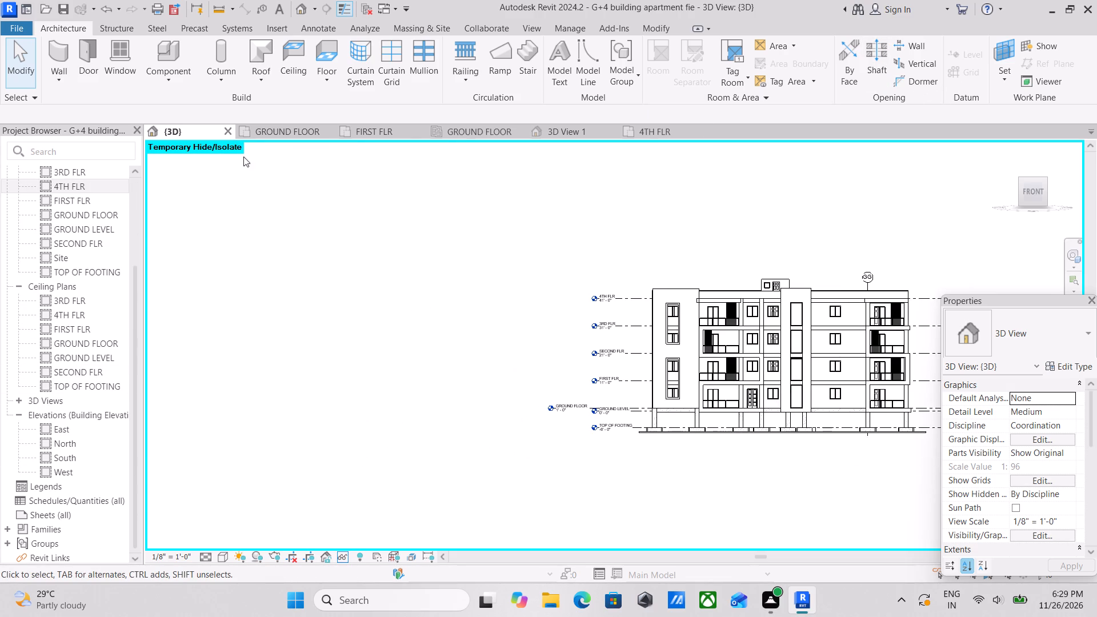
double_click(65, 444)
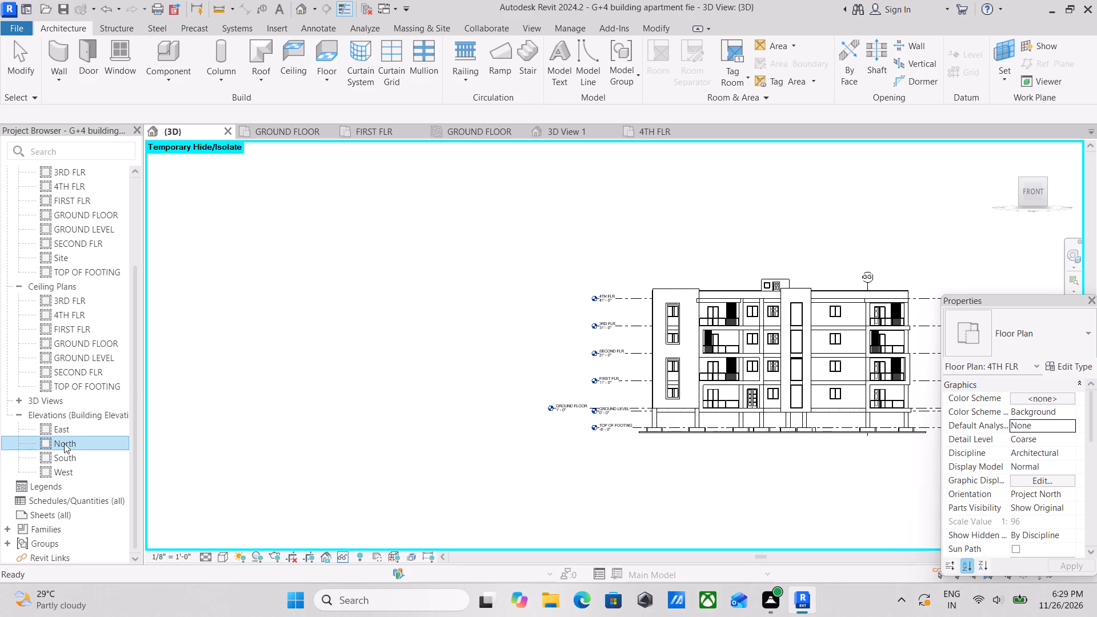
Select all the grids across the North elevation and temporarily hide them.
middle_drag(536, 406, 513, 344)
scroll(663, 259, down, 1)
middle_drag(663, 259, 648, 352)
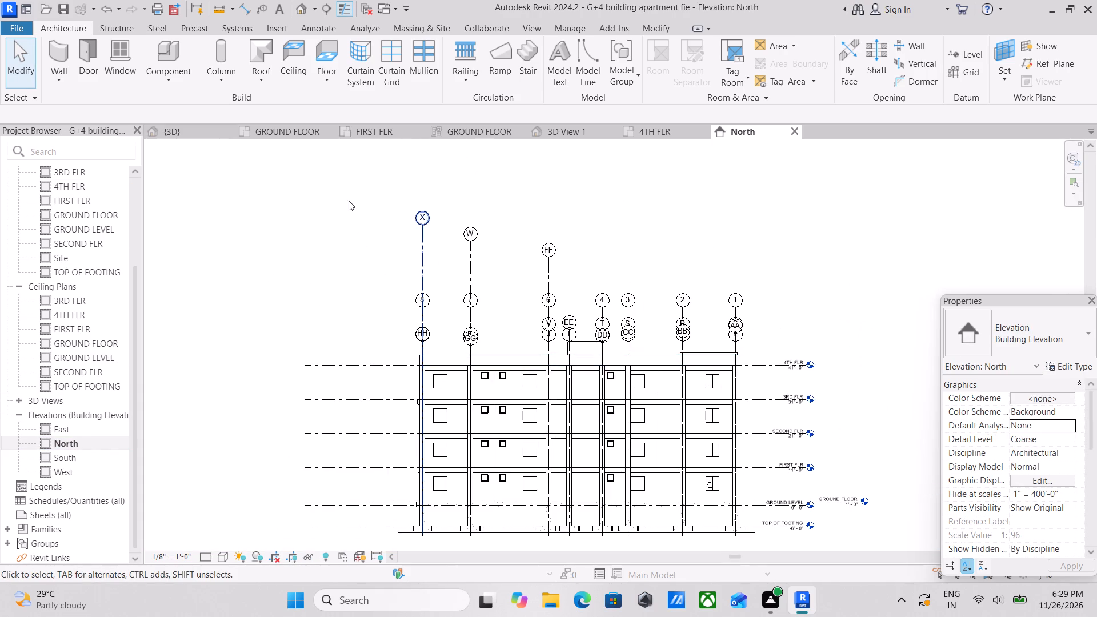
drag(348, 197, 667, 350)
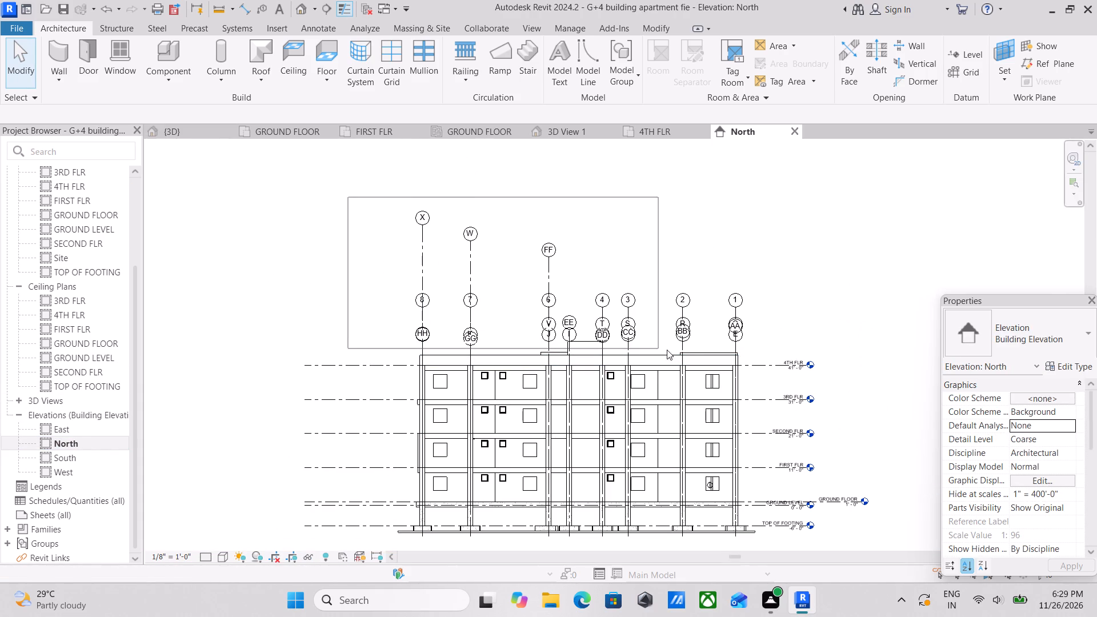
drag(667, 350, 780, 348)
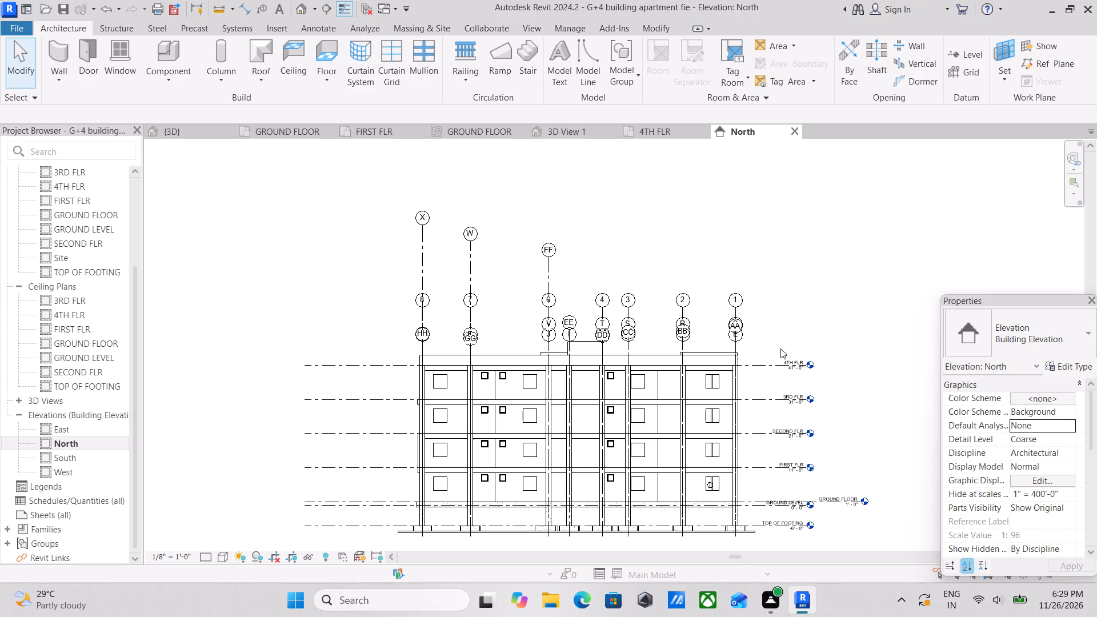
drag(791, 334, 379, 238)
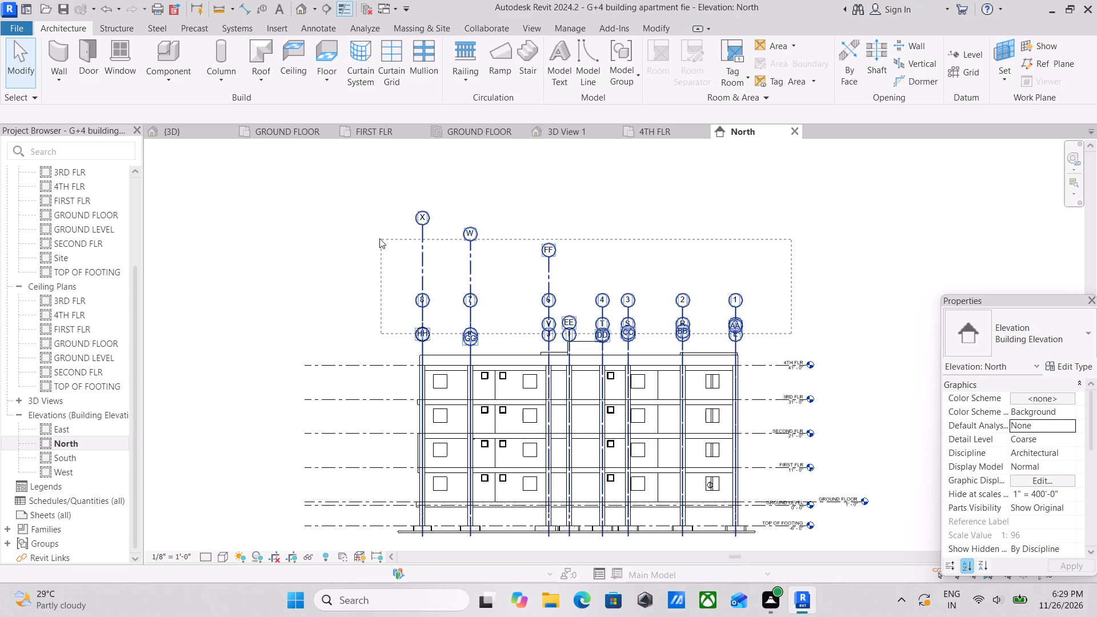
drag(379, 238, 350, 209)
middle_drag(422, 295, 560, 417)
text(HH)
Create a level with Pick Lines, offset 7' 0" above the top edge of the roof parapet.
scroll(794, 544, up, 2)
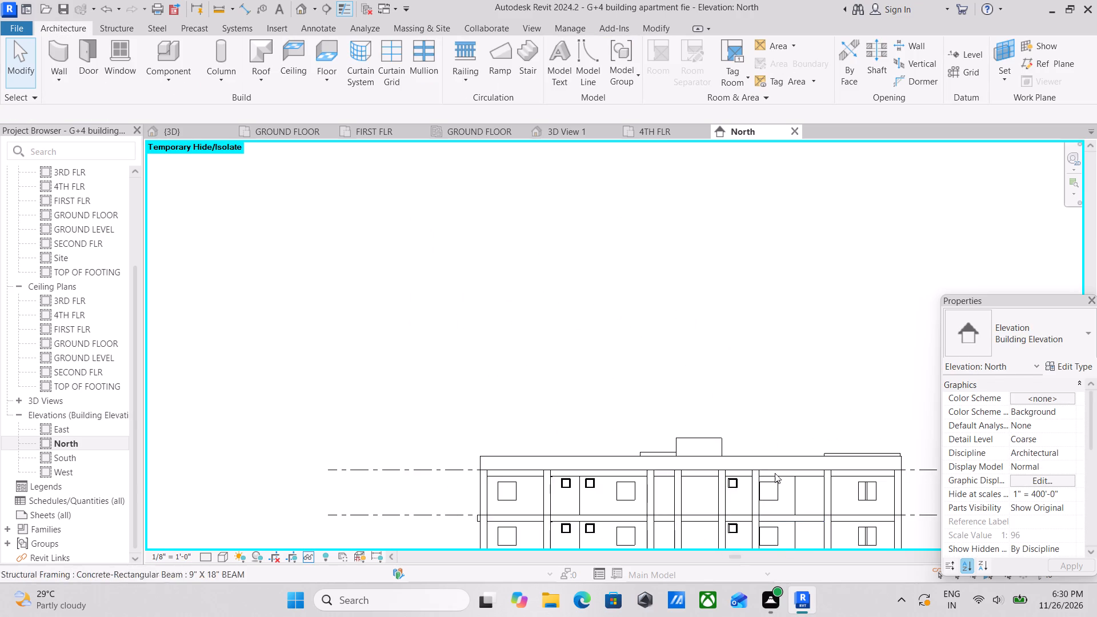
scroll(750, 459, up, 3)
scroll(584, 451, up, 2)
middle_drag(677, 424, 615, 365)
middle_drag(495, 433, 589, 395)
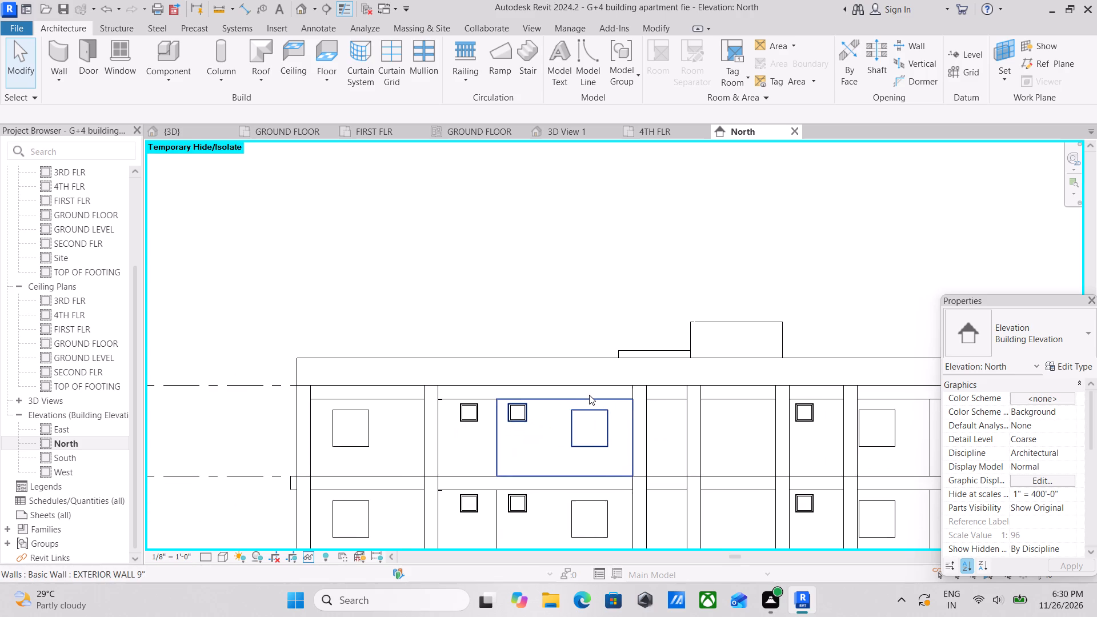
text(LL)
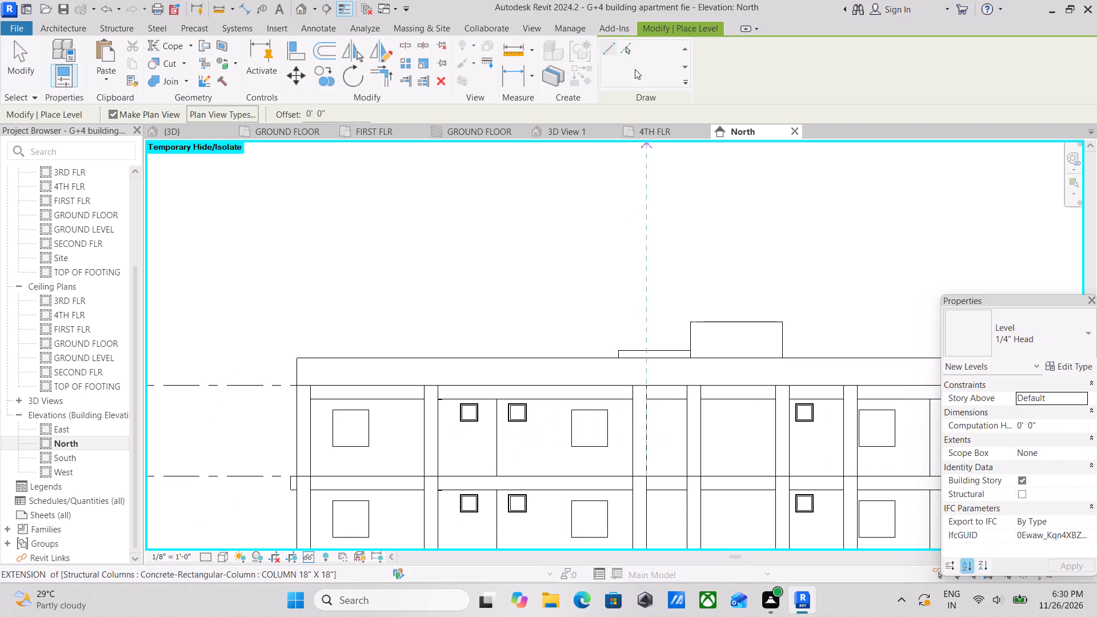
click(628, 44)
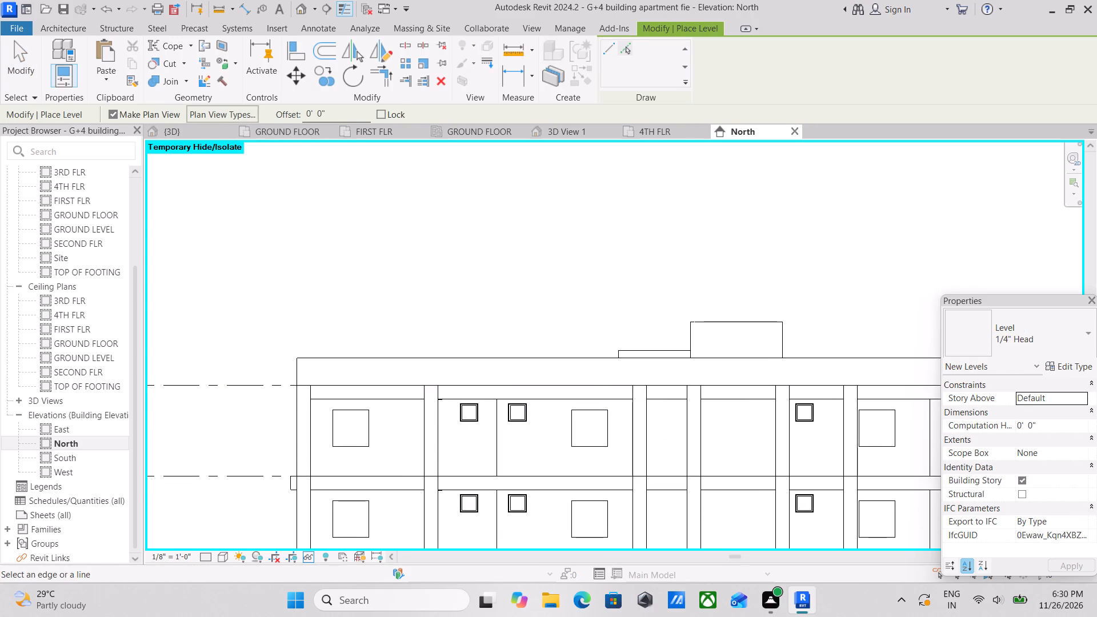
drag(333, 112, 211, 126)
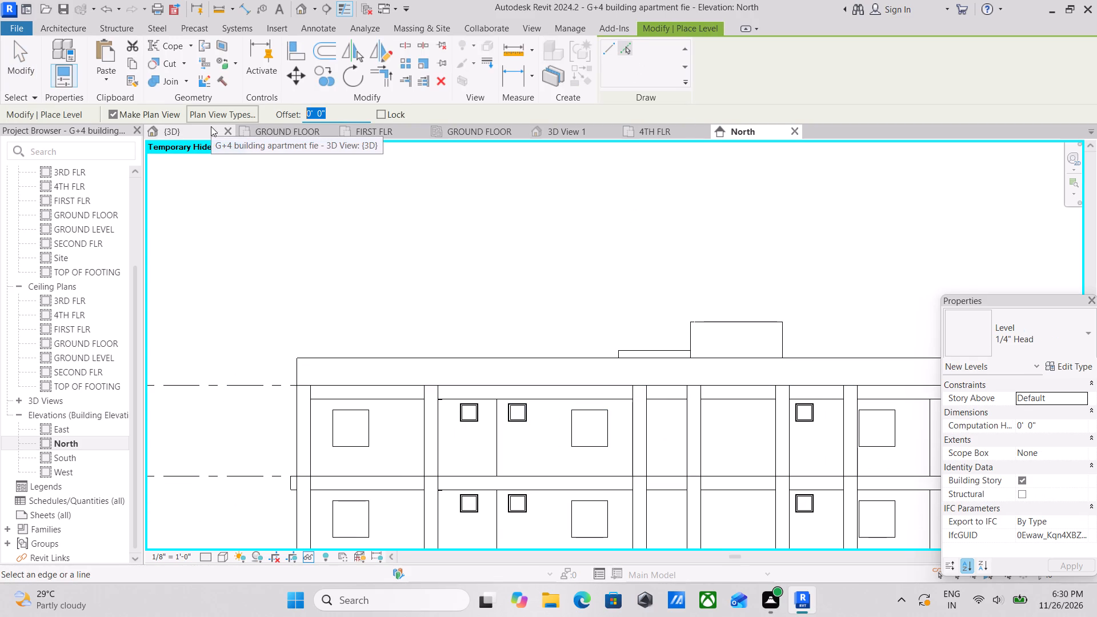
text(7')
key(Return)
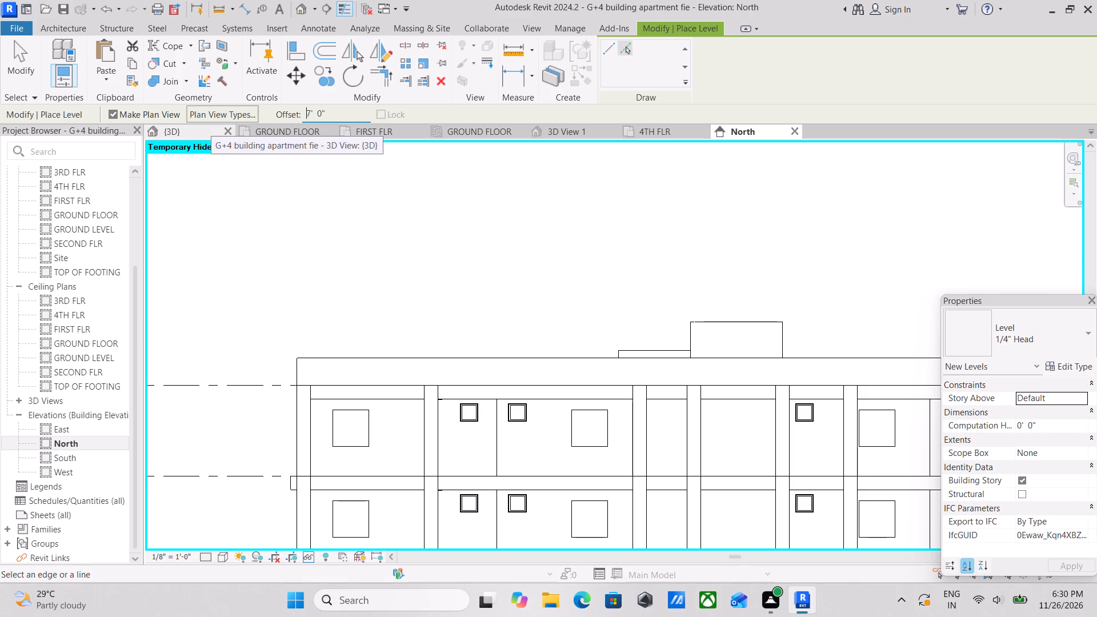
click(423, 354)
middle_drag(423, 354, 345, 358)
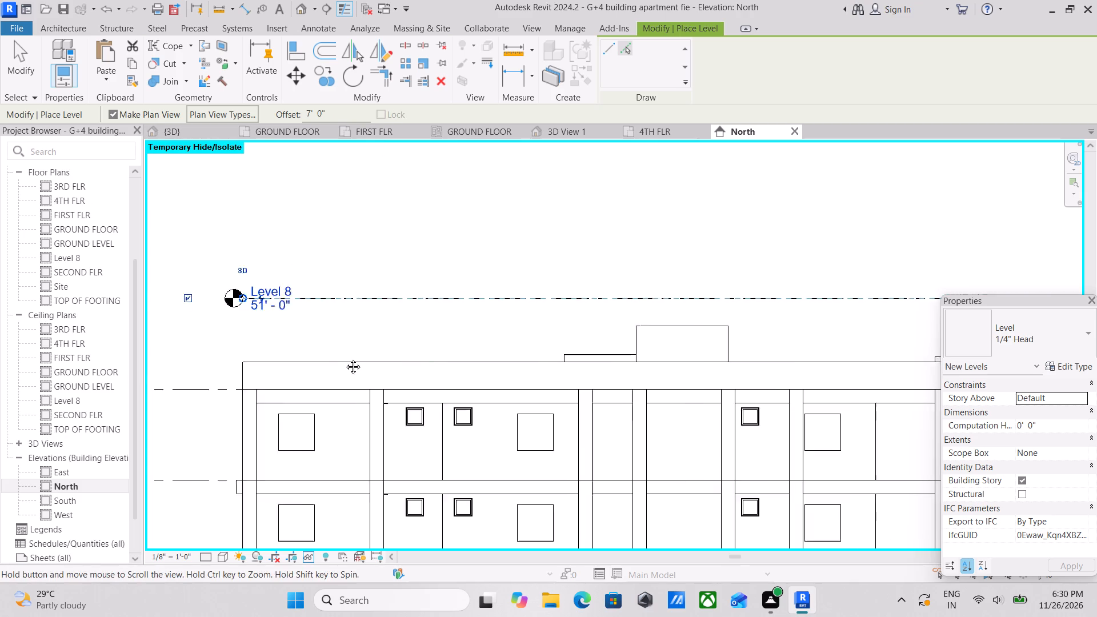
middle_drag(345, 358, 340, 358)
key(Escape)
key(Escape)
key(Escape)
middle_drag(600, 339, 450, 364)
key(Escape)
key(Escape)
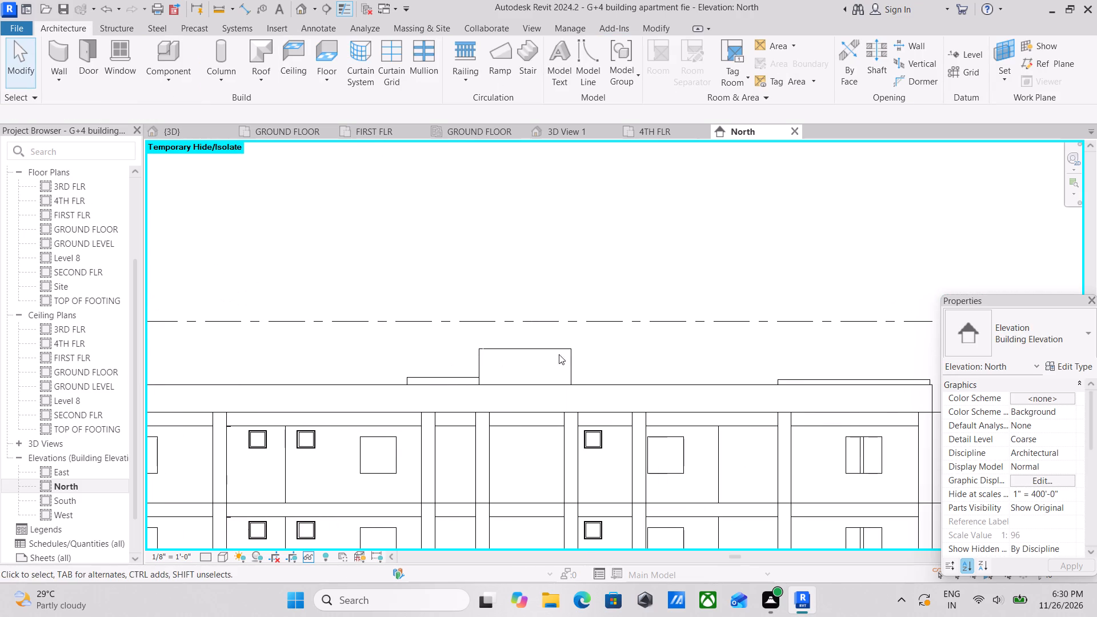
key(Escape)
key(Escape)
Nudge the new level down to elevation 48' 0", in line with the top of the stair room walls.
click(602, 326)
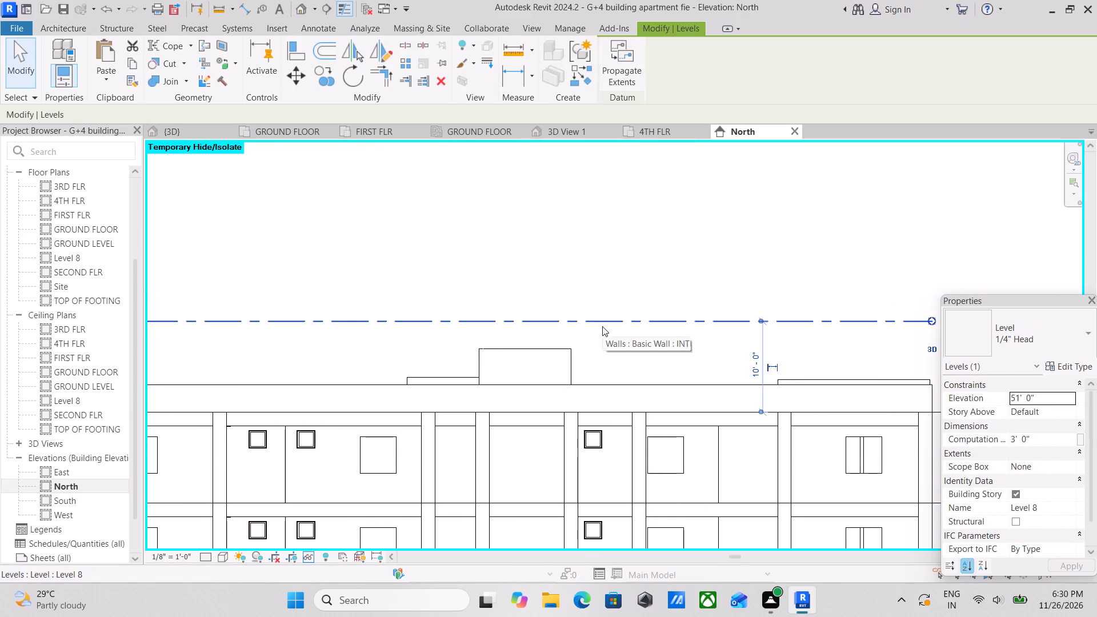
key(Down)
key(Down)
key(Down)
scroll(522, 378, up, 2)
key(Down)
key(Down)
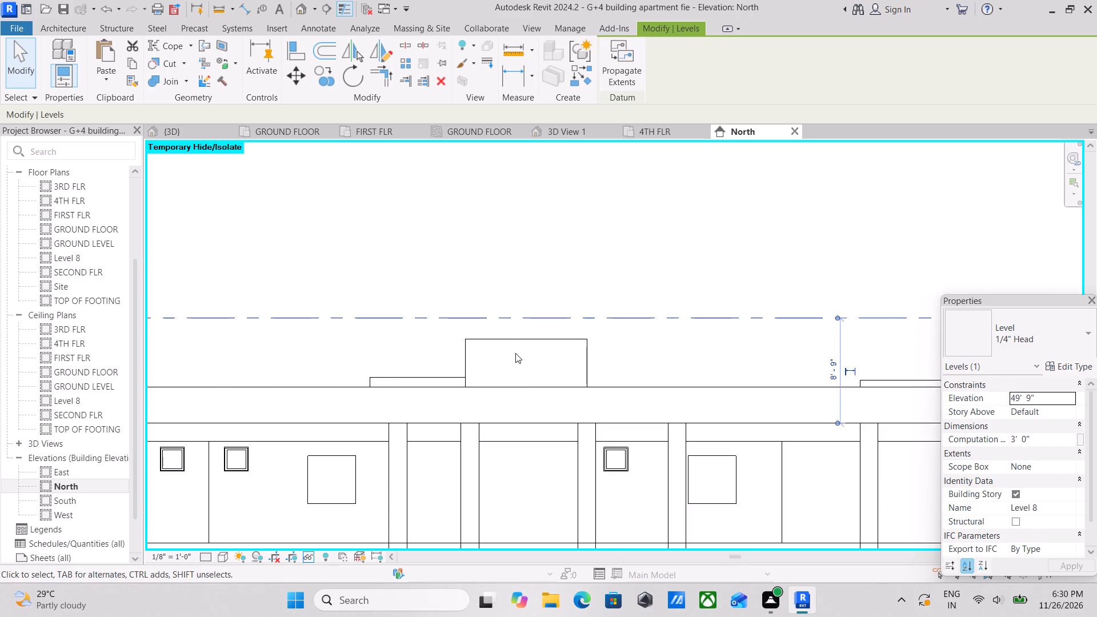
scroll(516, 352, up, 1)
key(Down)
scroll(493, 331, up, 6)
key(Down)
key(Down)
key(Down)
scroll(464, 354, up, 4)
key(Down)
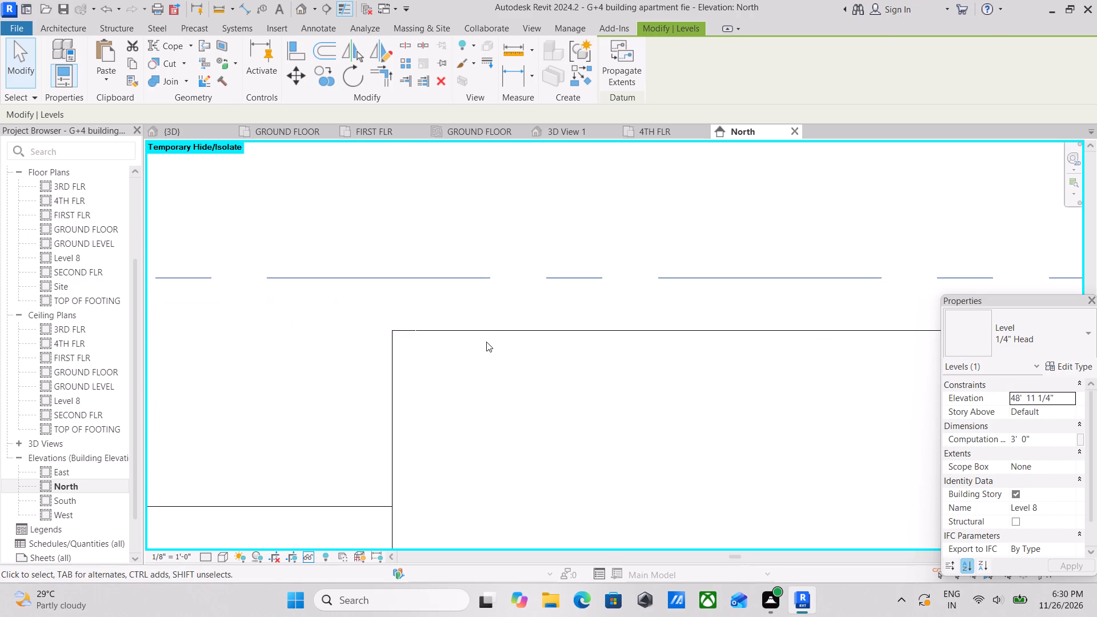
key(Down)
key(Down)
key(Down)
scroll(490, 316, down, 5)
key(Down)
key(Down)
scroll(434, 325, up, 2)
key(Down)
key(Down)
scroll(475, 317, down, 2)
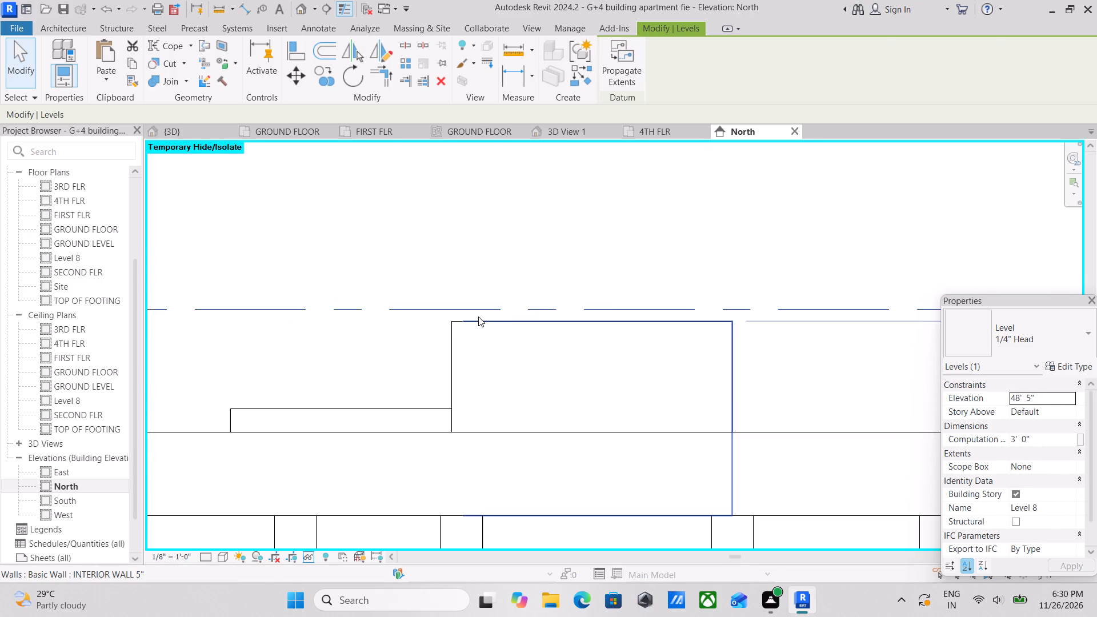
key(Down)
key(Down)
scroll(488, 319, up, 6)
key(Down)
key(Down)
key(Down)
scroll(463, 313, up, 1)
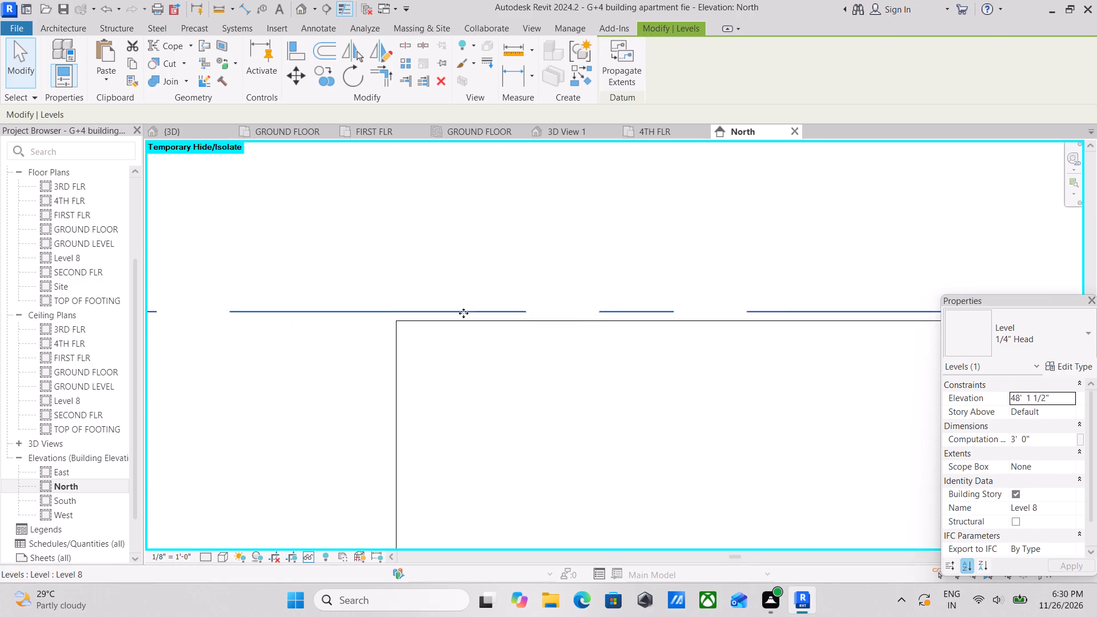
key(Down)
scroll(463, 313, up, 1)
key(Down)
key(Down)
scroll(457, 323, down, 10)
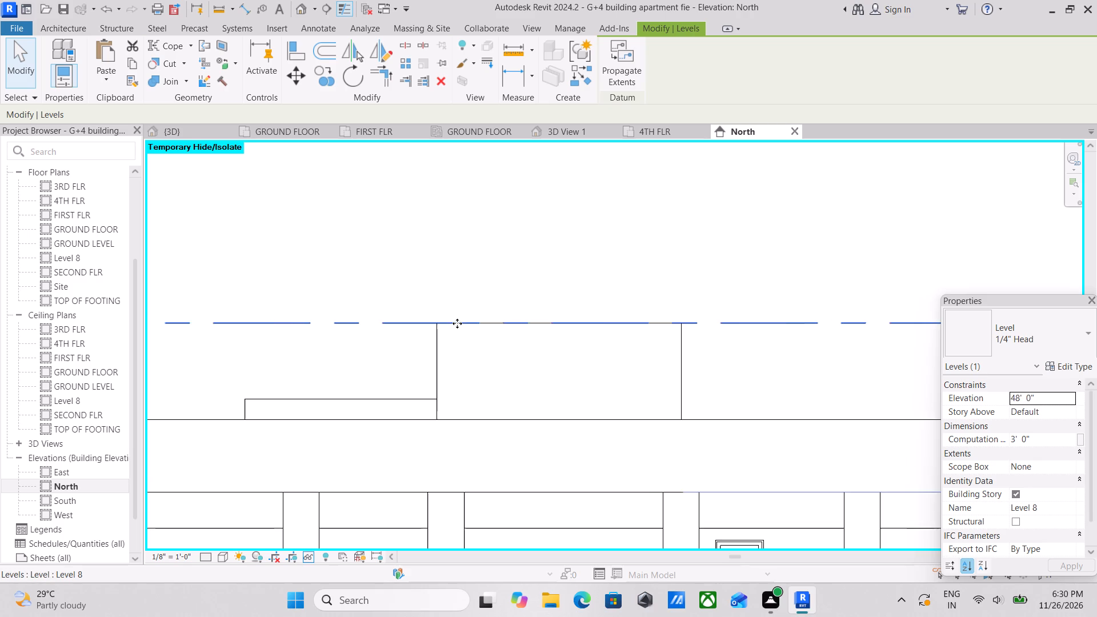
Extend the new level's head end outward, clear of the building, to line up with the ends of the levels below.
scroll(457, 323, down, 7)
middle_drag(483, 324, 639, 292)
scroll(449, 298, down, 7)
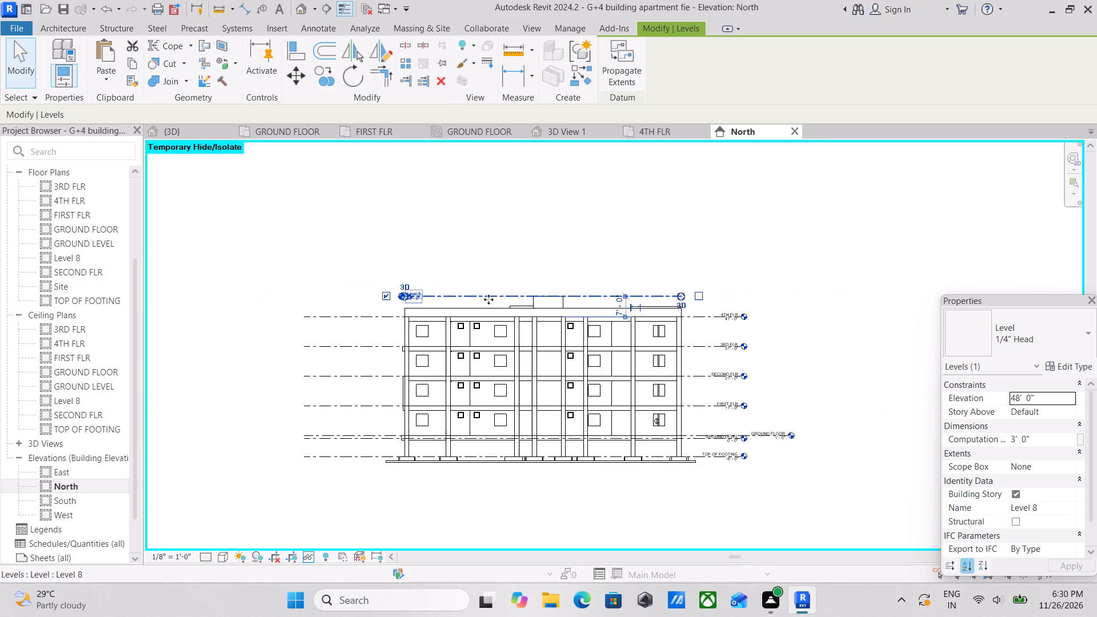
middle_drag(489, 299, 523, 317)
scroll(457, 323, up, 7)
key(Escape)
click(479, 297)
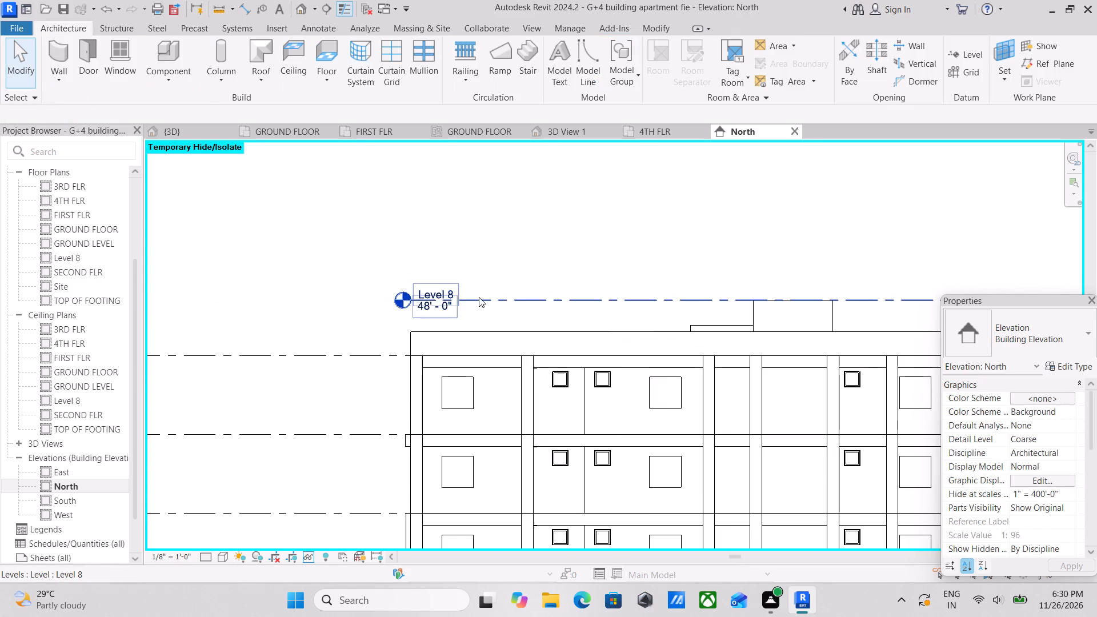
middle_drag(387, 326, 475, 352)
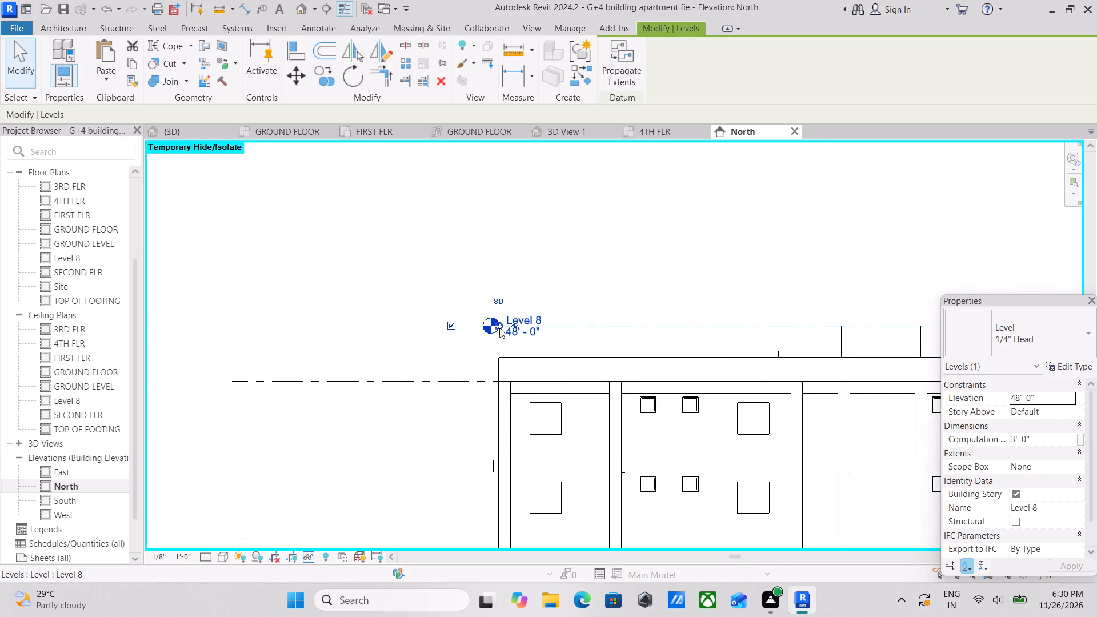
drag(499, 328, 247, 332)
scroll(452, 334, down, 2)
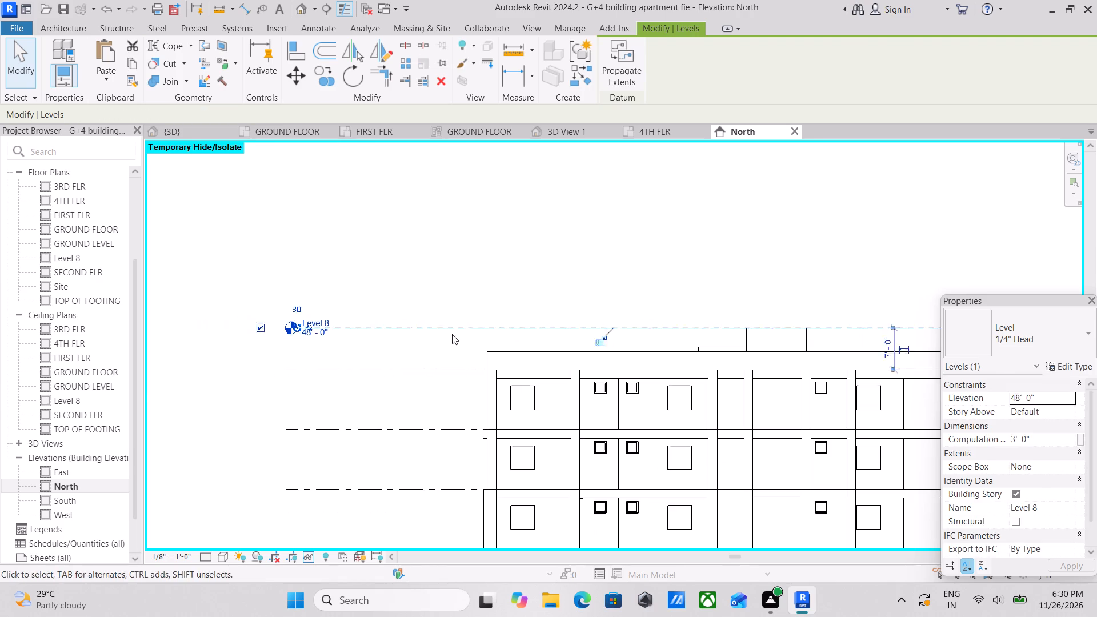
key(Escape)
middle_drag(452, 334, 295, 355)
middle_drag(558, 340, 362, 375)
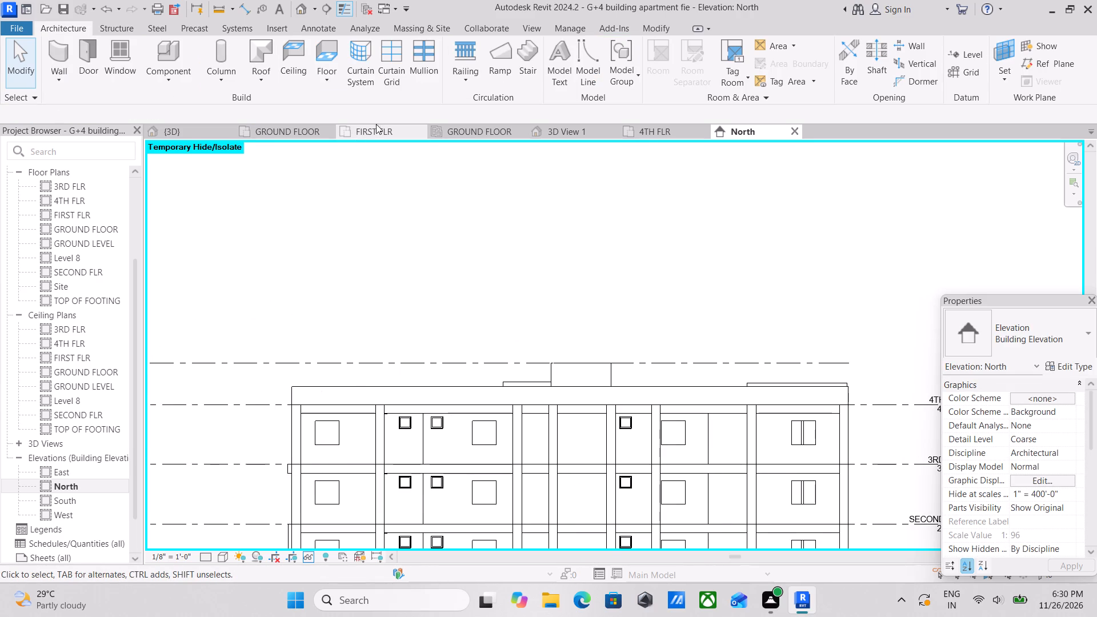
Return to the 3D front view and examine the new level line against the stair room and the other levels.
click(175, 132)
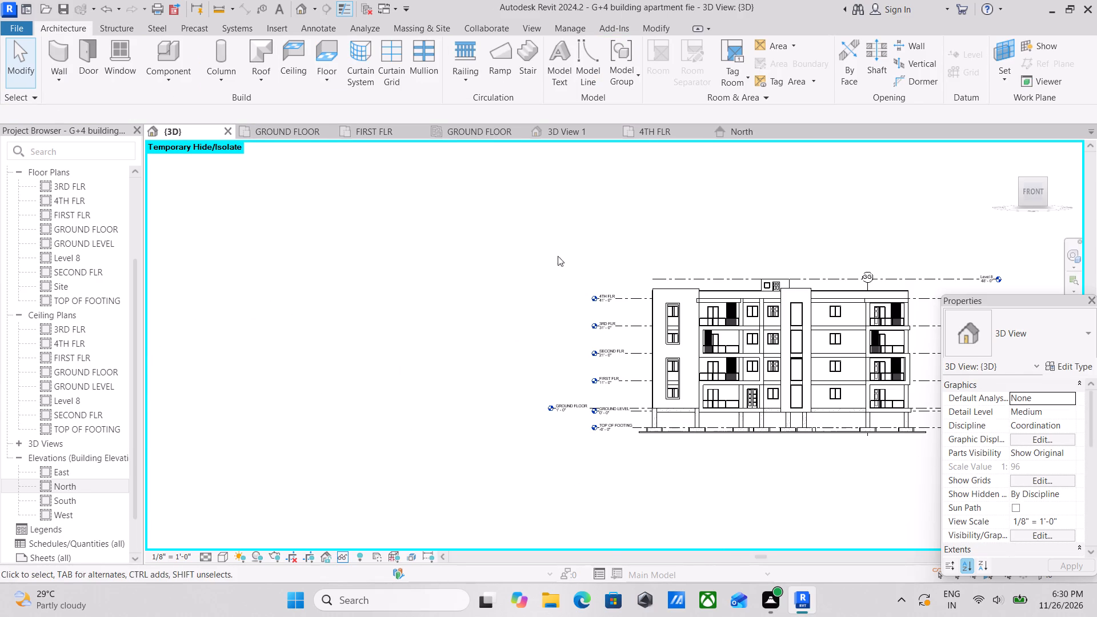
middle_drag(558, 256, 373, 289)
scroll(574, 287, up, 3)
scroll(797, 331, up, 2)
middle_click(819, 331)
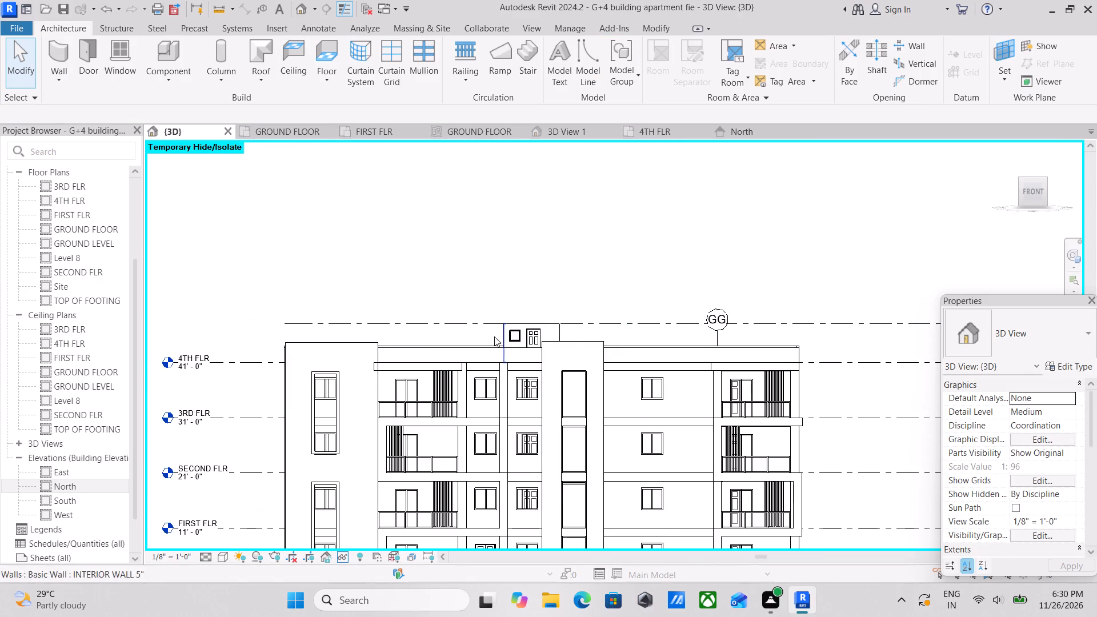
scroll(455, 340, up, 2)
middle_drag(479, 297, 331, 299)
scroll(414, 270, down, 2)
middle_drag(510, 287, 384, 291)
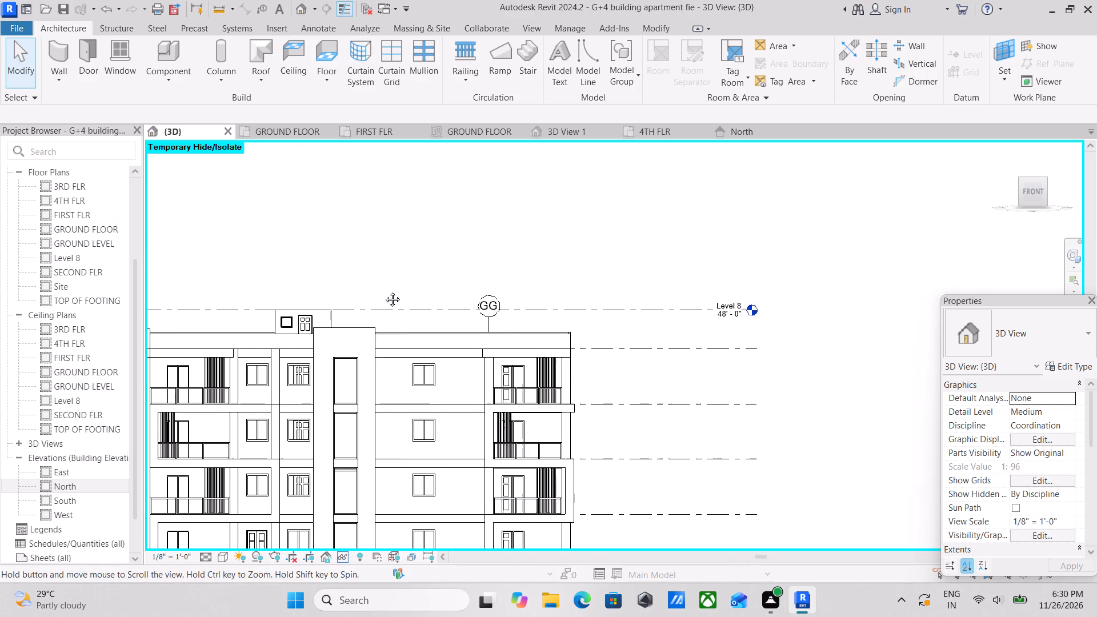
middle_drag(384, 291, 383, 291)
middle_drag(332, 304, 415, 327)
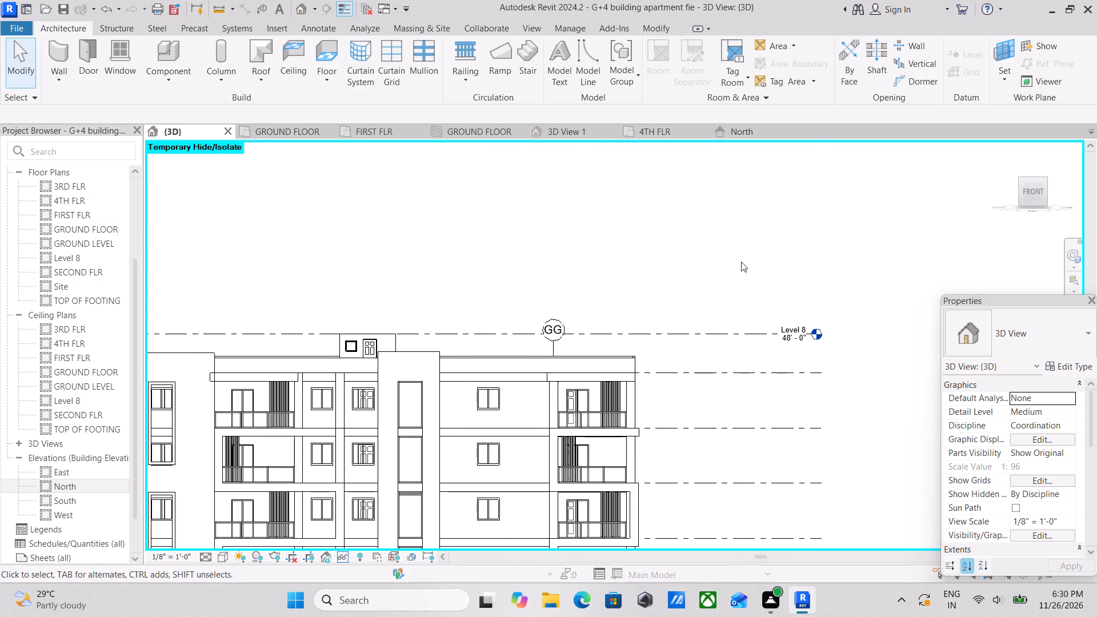
Start a roof by footprint for the rooftop stair room, with Level 8 as its base level.
scroll(698, 282, down, 3)
middle_drag(672, 274, 709, 192)
scroll(667, 354, down, 3)
scroll(573, 334, down, 3)
middle_drag(560, 327, 470, 320)
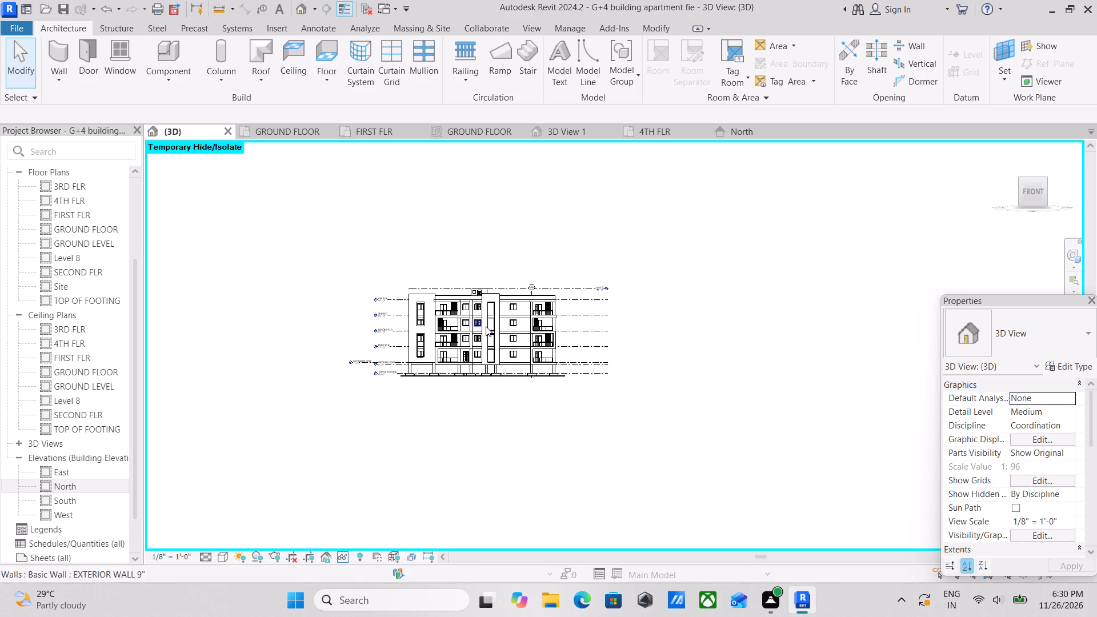
middle_drag(513, 372, 606, 440)
middle_drag(503, 310, 606, 416)
scroll(576, 345, up, 8)
shift+middle_drag(571, 370, 595, 359)
scroll(587, 392, up, 4)
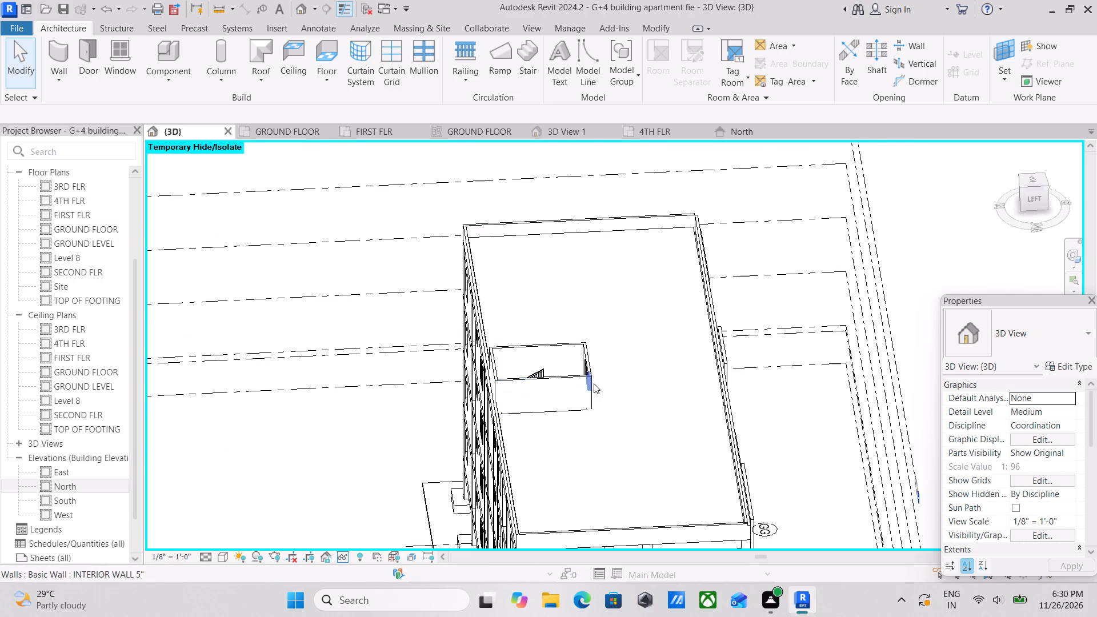
scroll(594, 383, up, 2)
shift+middle_drag(595, 375, 587, 321)
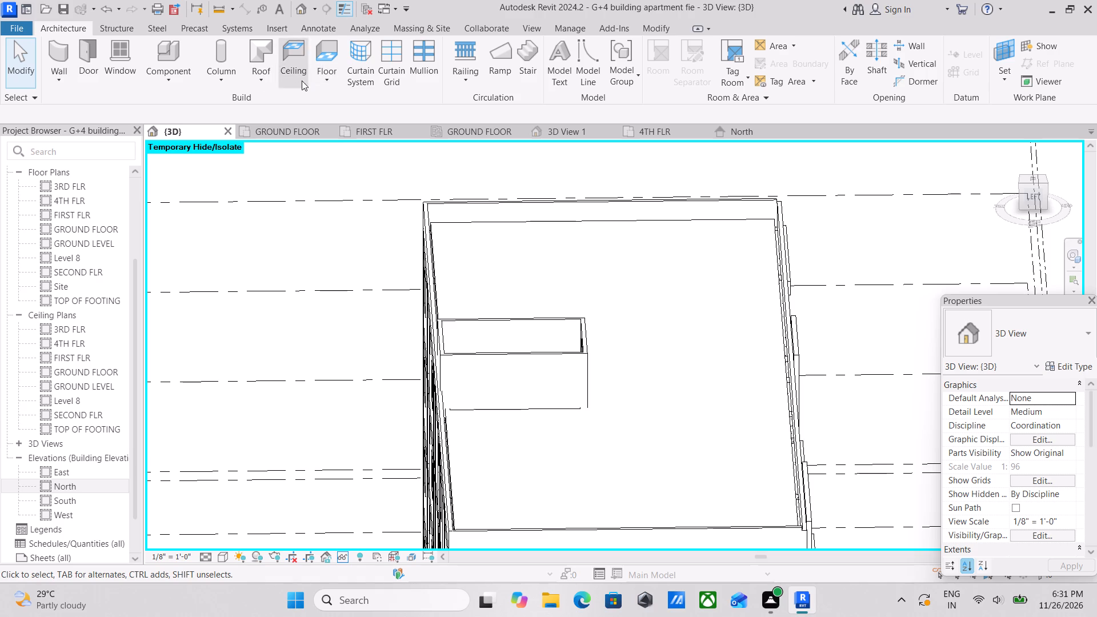
click(257, 81)
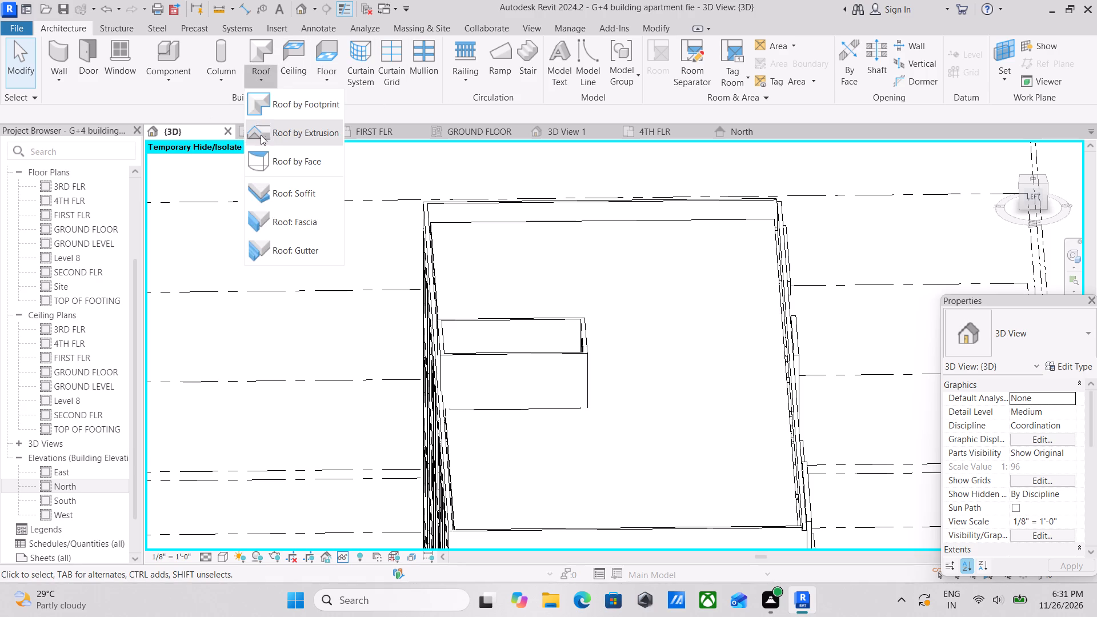
click(275, 116)
click(537, 314)
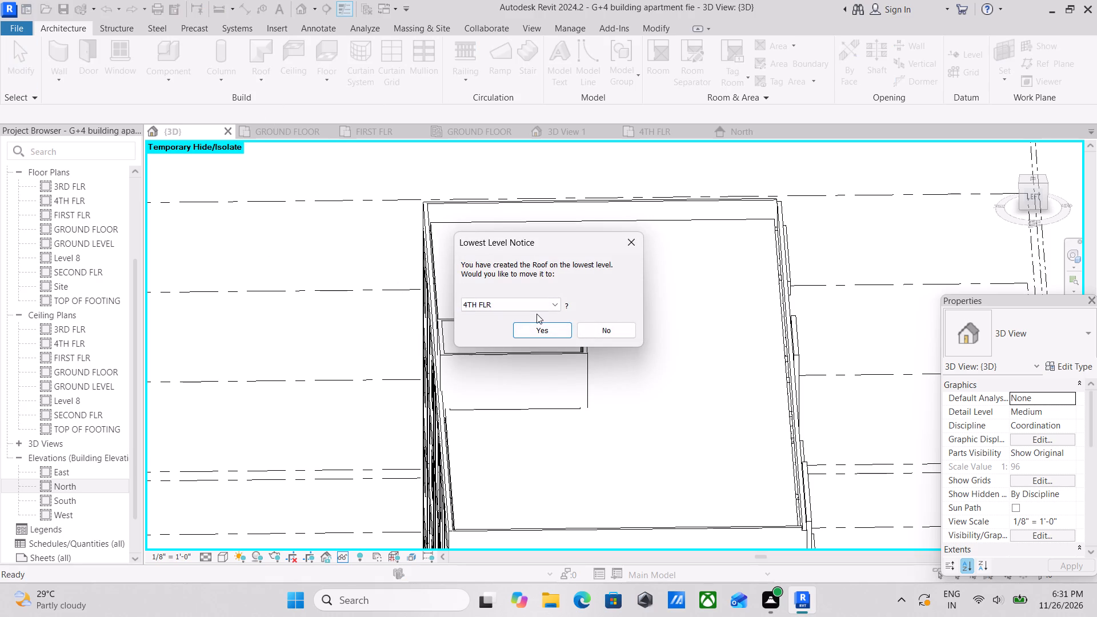
click(539, 308)
click(506, 365)
click(555, 329)
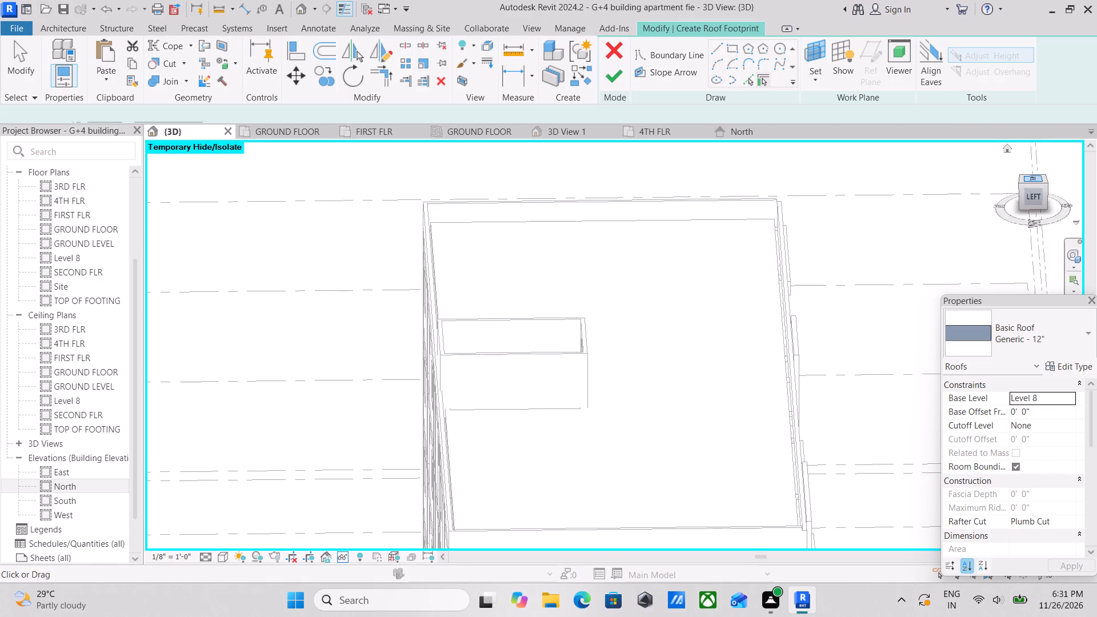
From the top view, sketch a rectangular, slope-defining roof boundary around the outer outline of the stair room, corner to corner.
click(1039, 177)
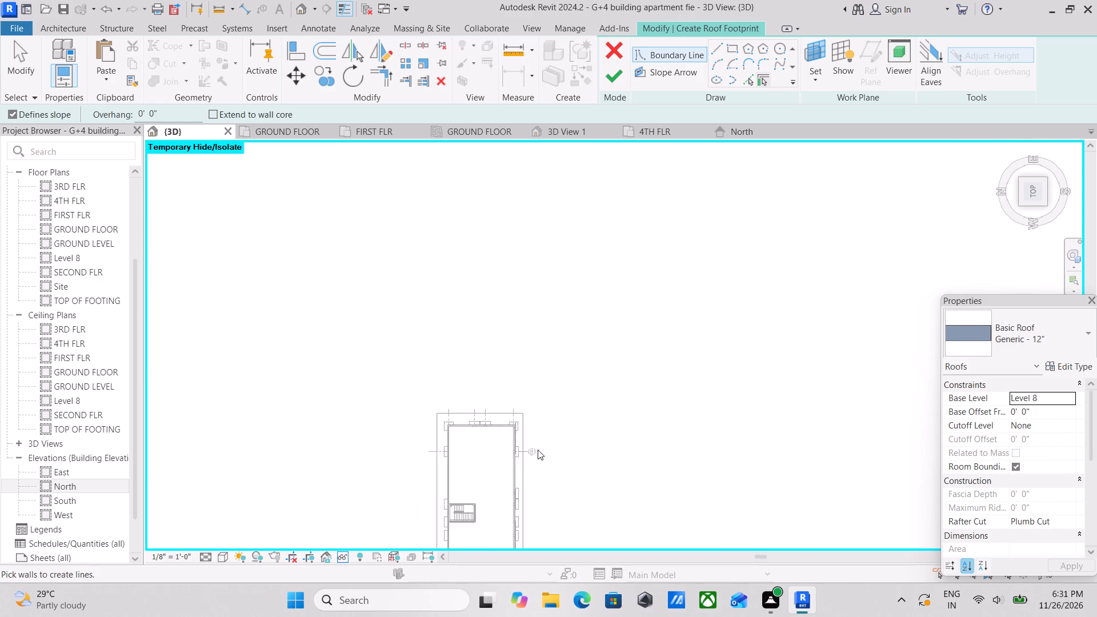
scroll(532, 451, up, 3)
scroll(582, 412, up, 3)
scroll(632, 341, up, 4)
scroll(688, 288, up, 2)
middle_drag(748, 251, 721, 298)
scroll(658, 295, up, 3)
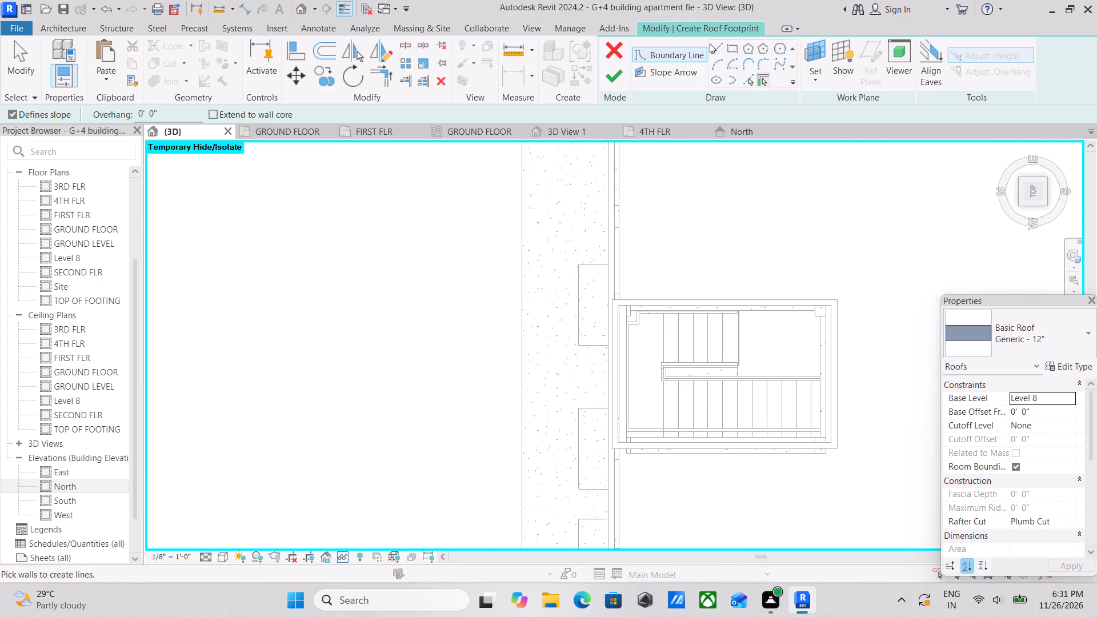
click(735, 49)
scroll(654, 318, up, 5)
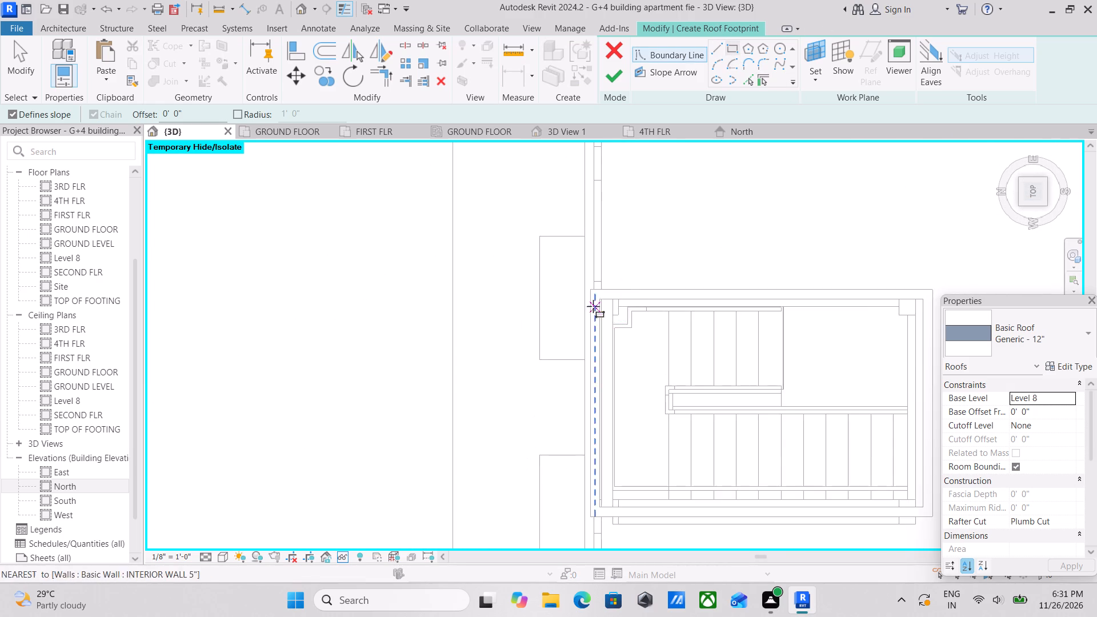
scroll(593, 306, up, 2)
click(588, 278)
middle_drag(700, 371, 464, 242)
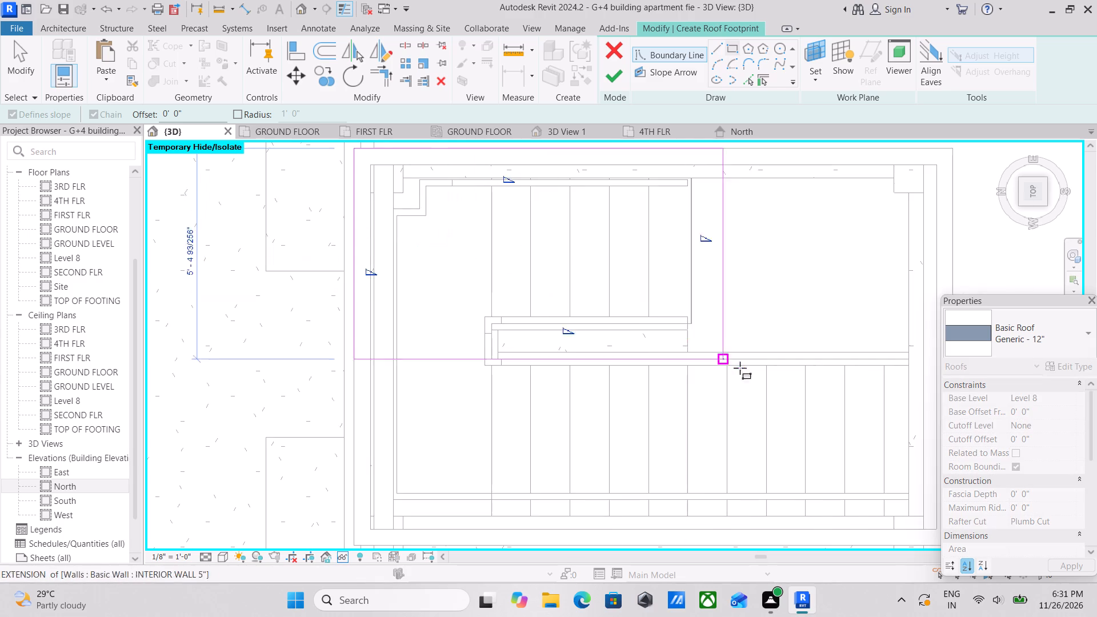
middle_drag(736, 367, 527, 295)
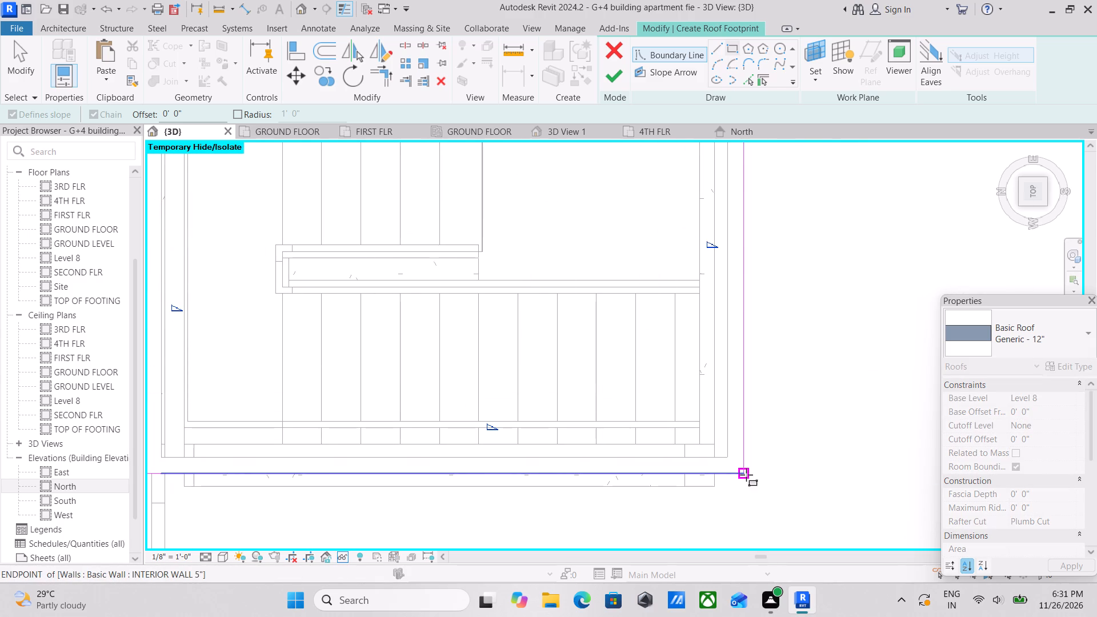
click(746, 475)
scroll(741, 473, down, 5)
middle_drag(710, 392, 633, 419)
scroll(710, 392, down, 1)
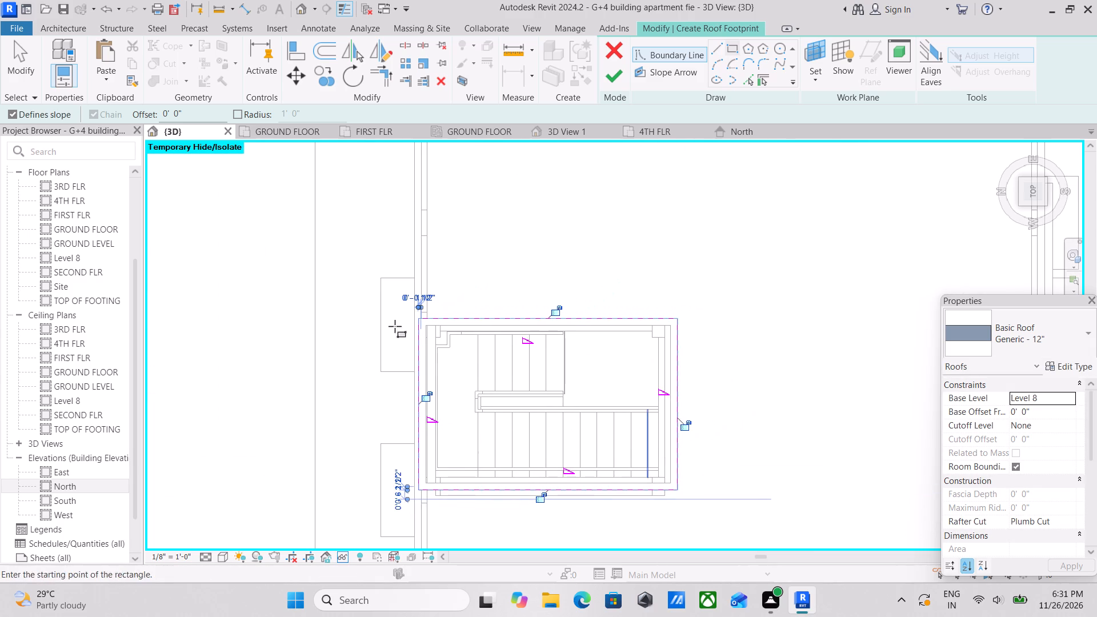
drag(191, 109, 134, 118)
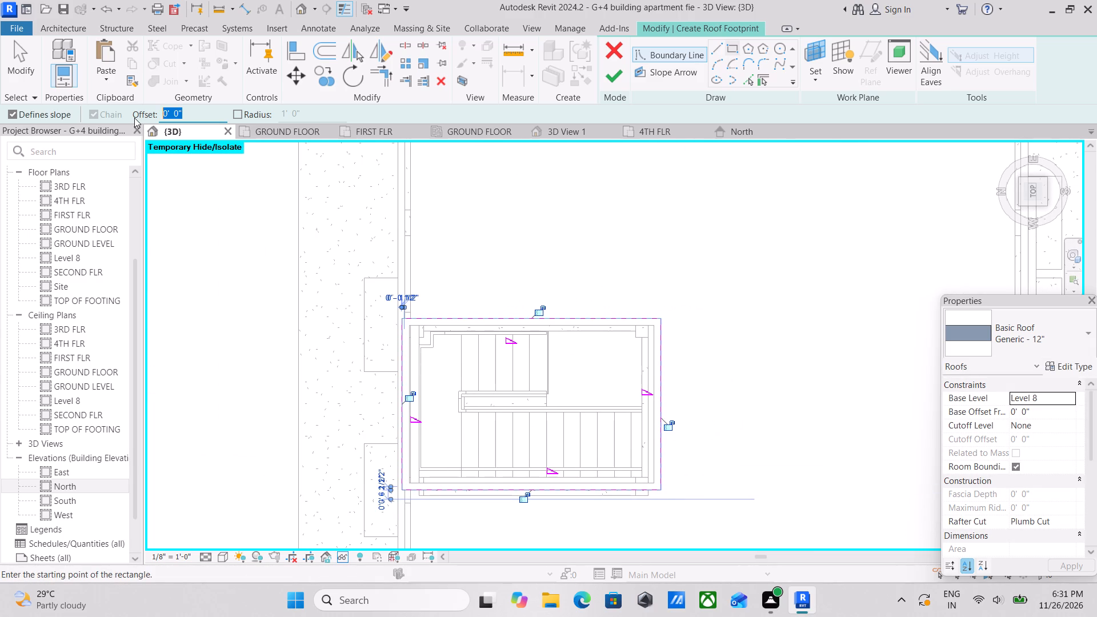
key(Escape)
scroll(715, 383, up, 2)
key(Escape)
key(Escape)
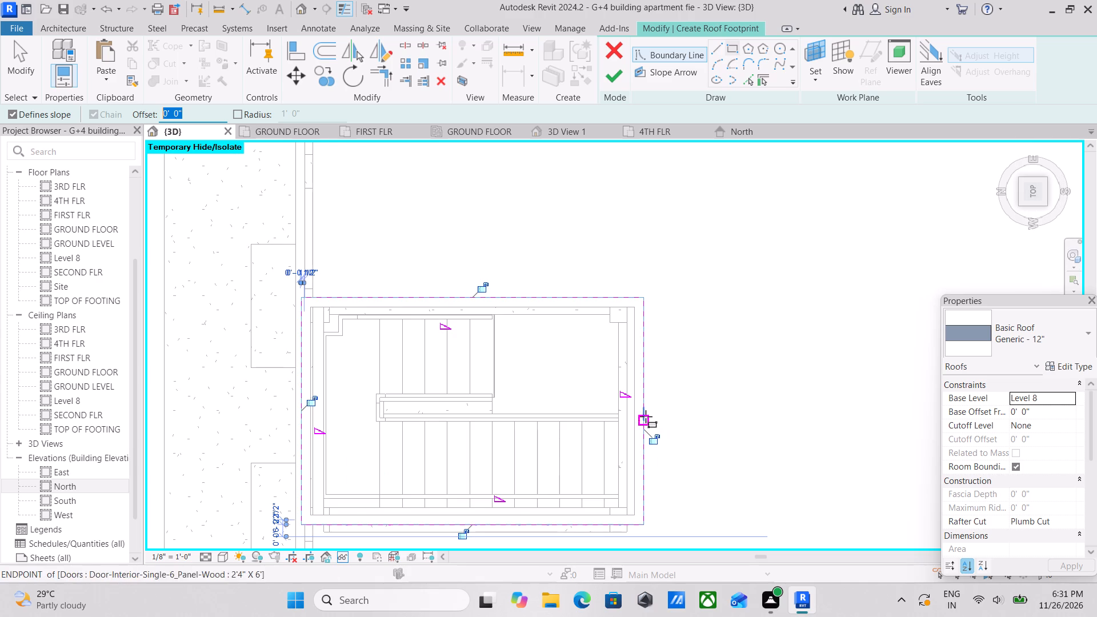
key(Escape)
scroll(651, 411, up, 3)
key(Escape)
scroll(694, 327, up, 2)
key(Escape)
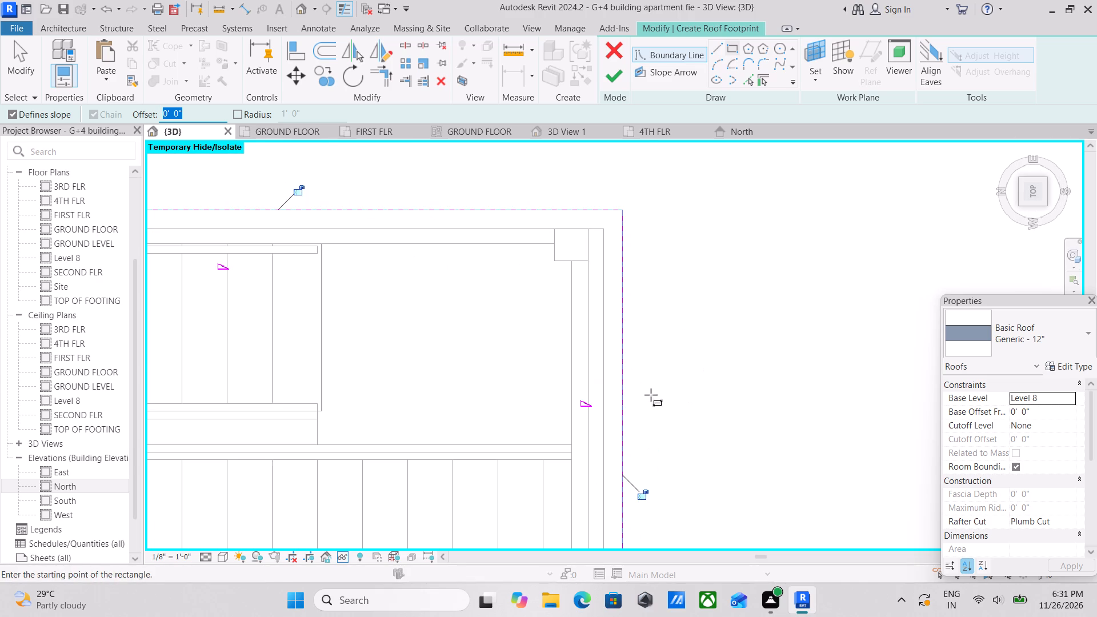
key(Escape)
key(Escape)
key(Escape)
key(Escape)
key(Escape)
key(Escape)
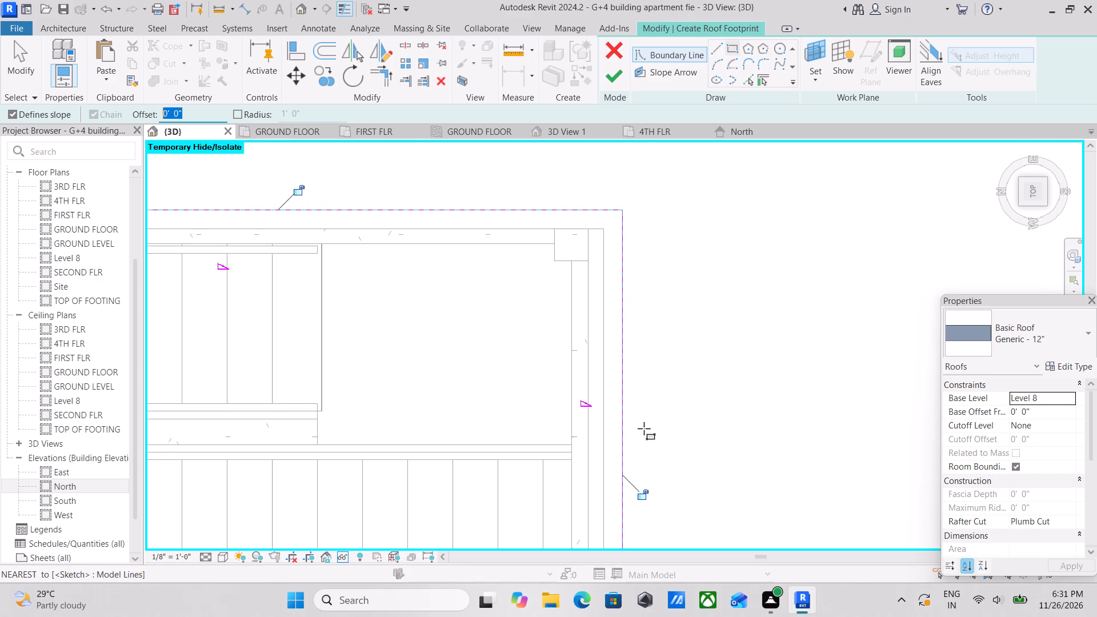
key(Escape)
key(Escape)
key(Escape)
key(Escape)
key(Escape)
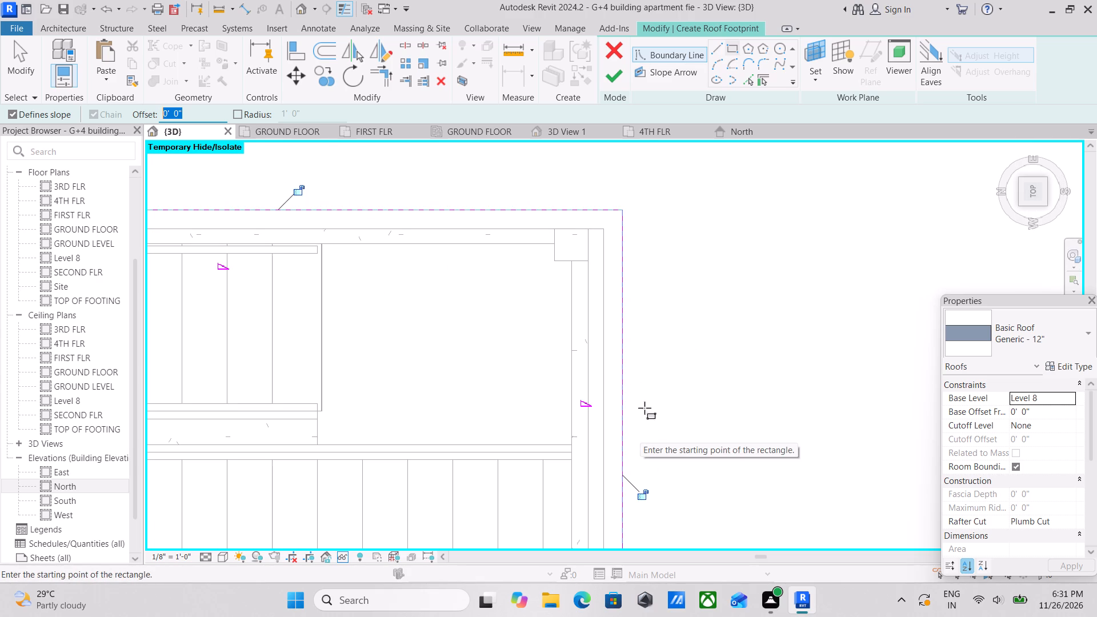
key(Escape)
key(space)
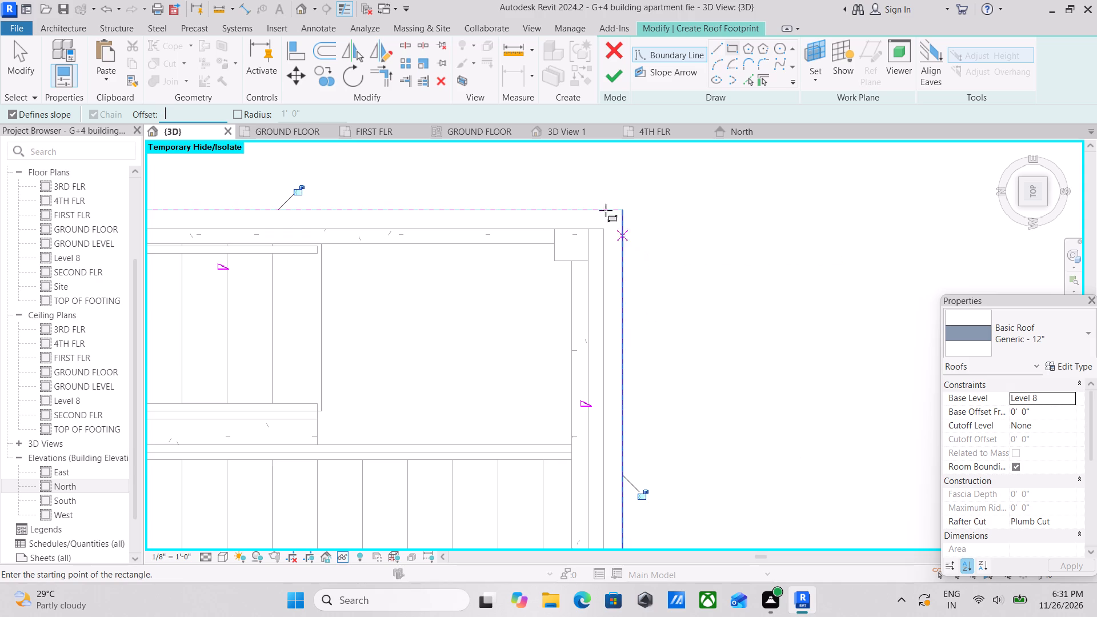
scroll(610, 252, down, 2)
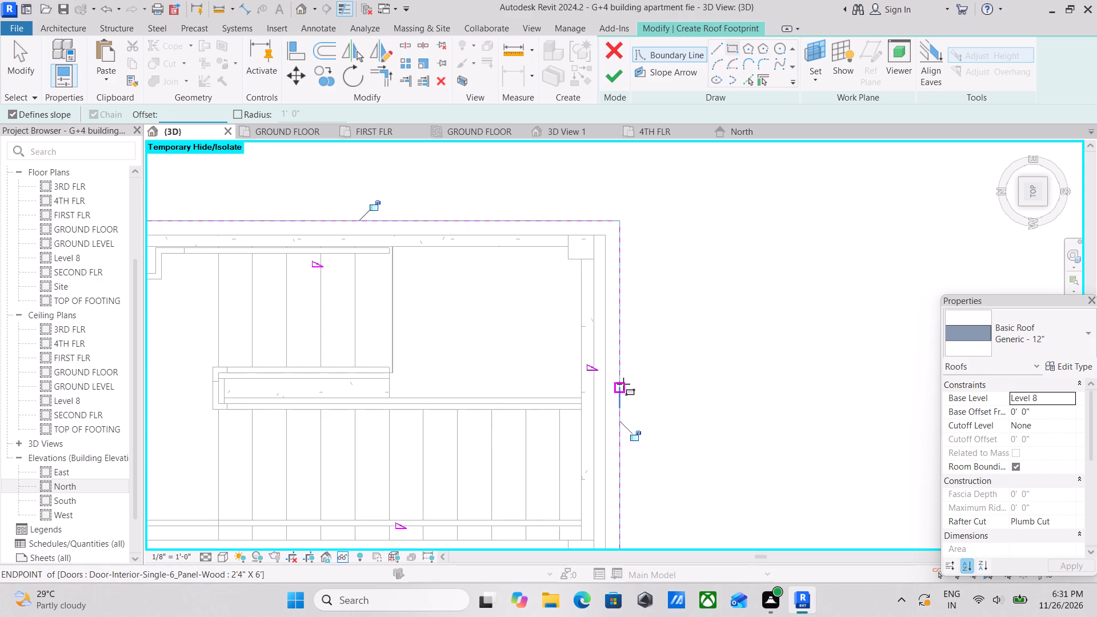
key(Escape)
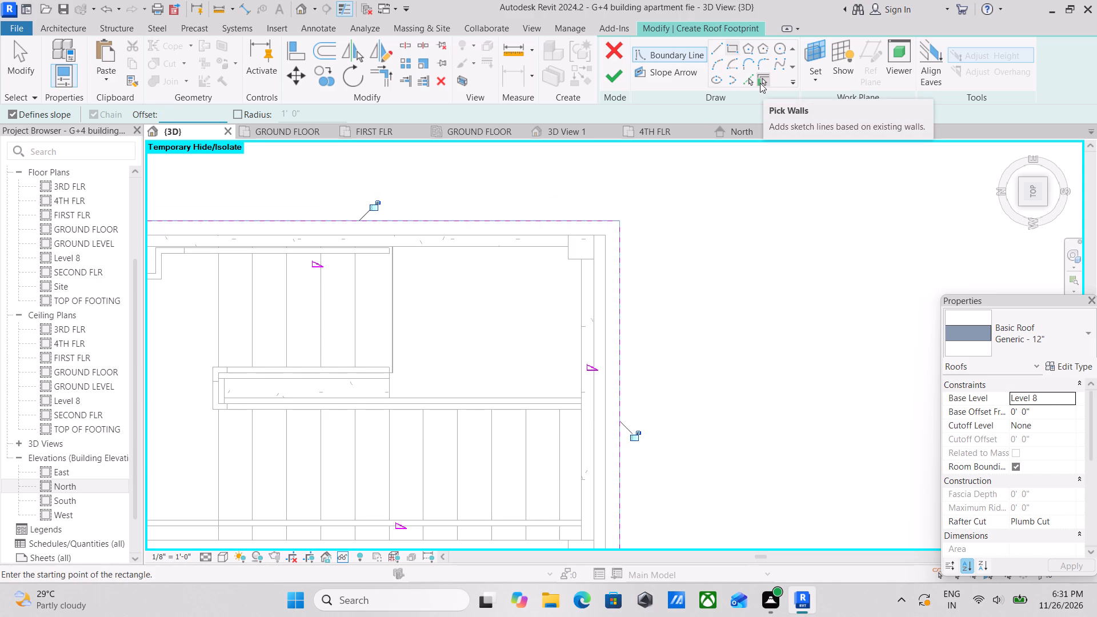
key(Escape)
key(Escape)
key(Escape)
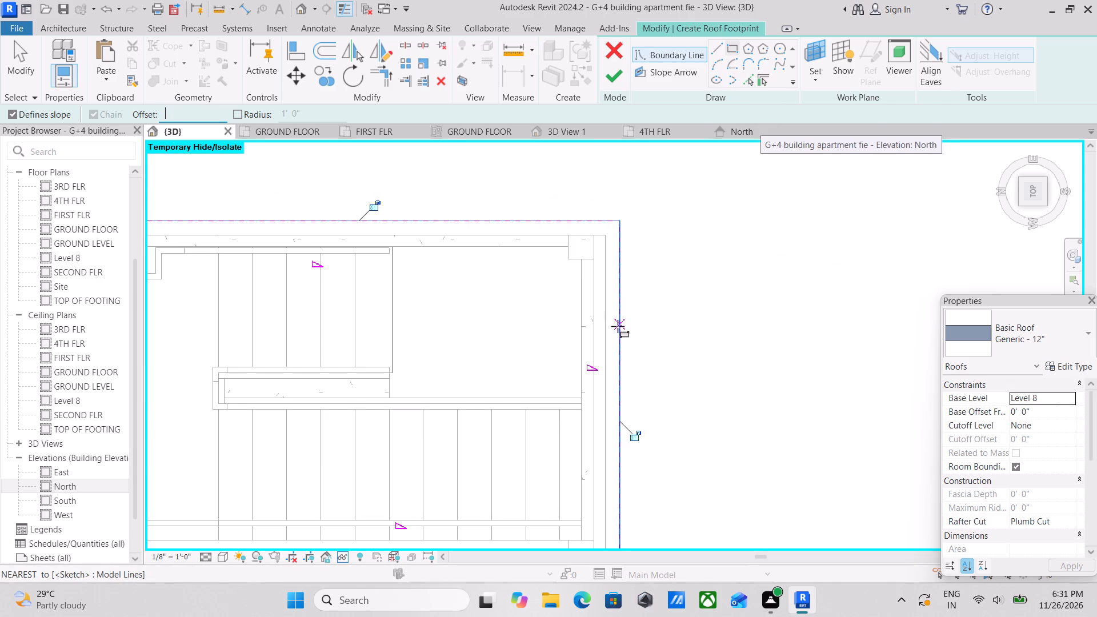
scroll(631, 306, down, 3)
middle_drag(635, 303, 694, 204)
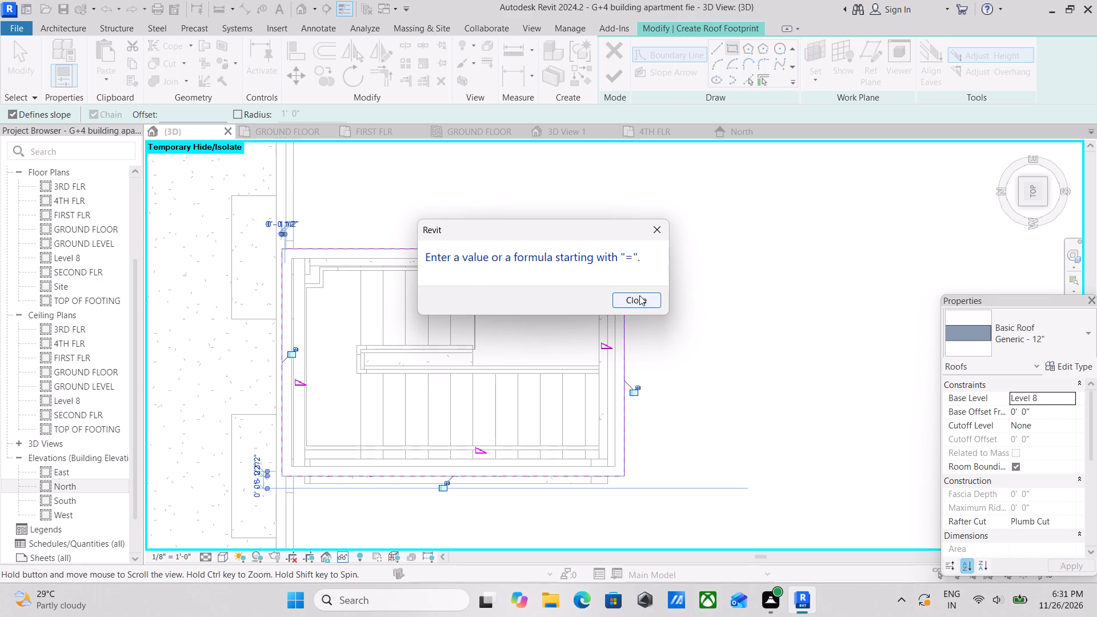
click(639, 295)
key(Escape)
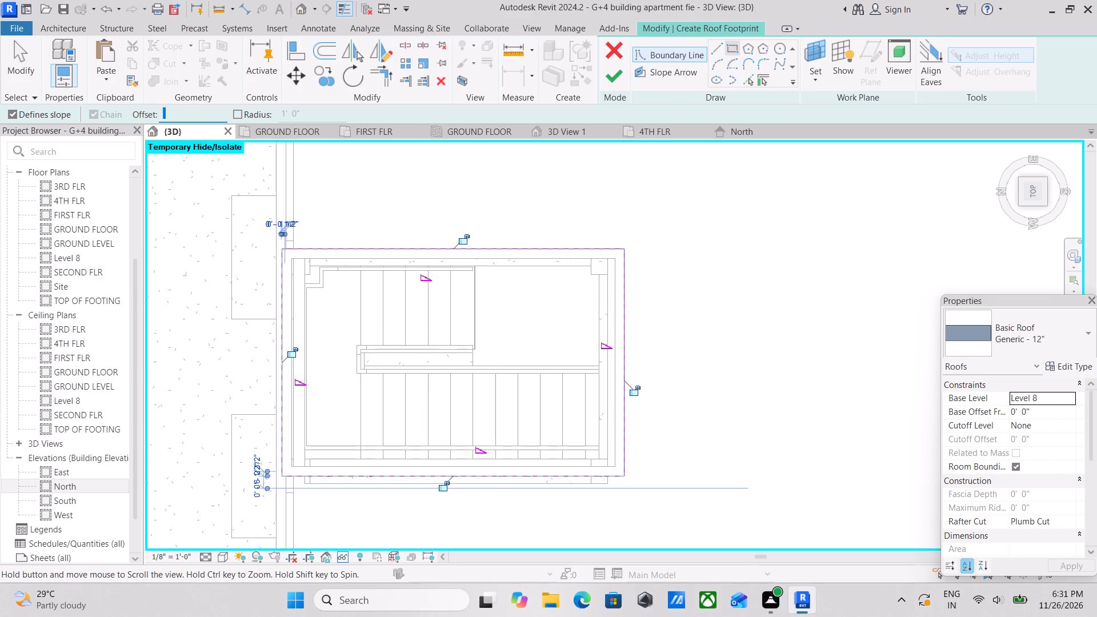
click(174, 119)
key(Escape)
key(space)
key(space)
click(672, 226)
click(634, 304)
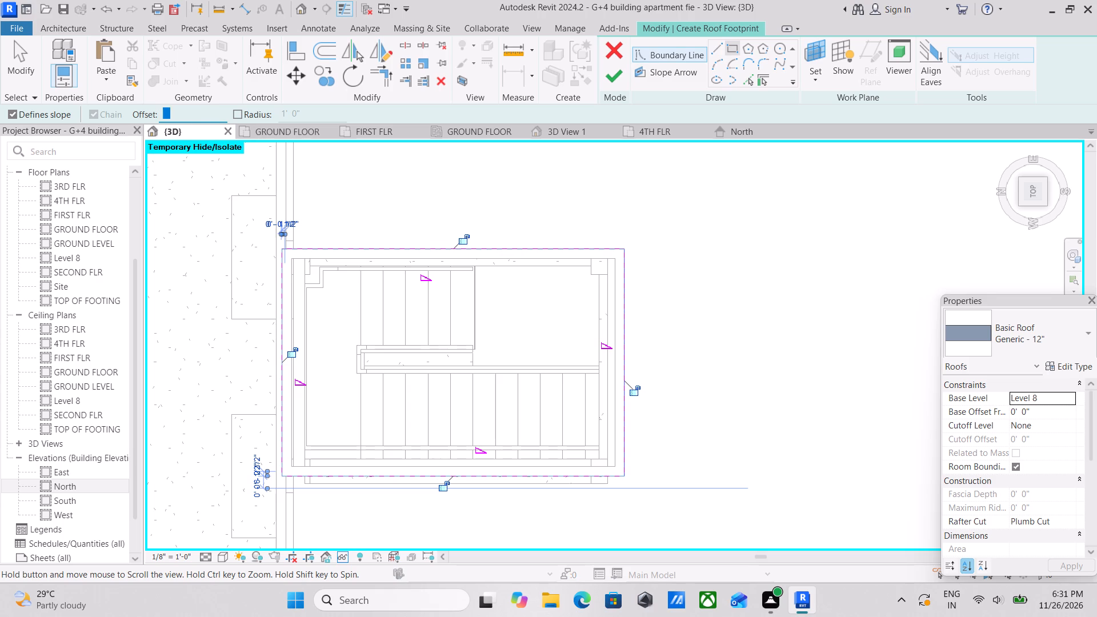
Set the boundary line's drawing offset to 0' 0".
click(193, 112)
scroll(206, 142, up, 2)
key(Escape)
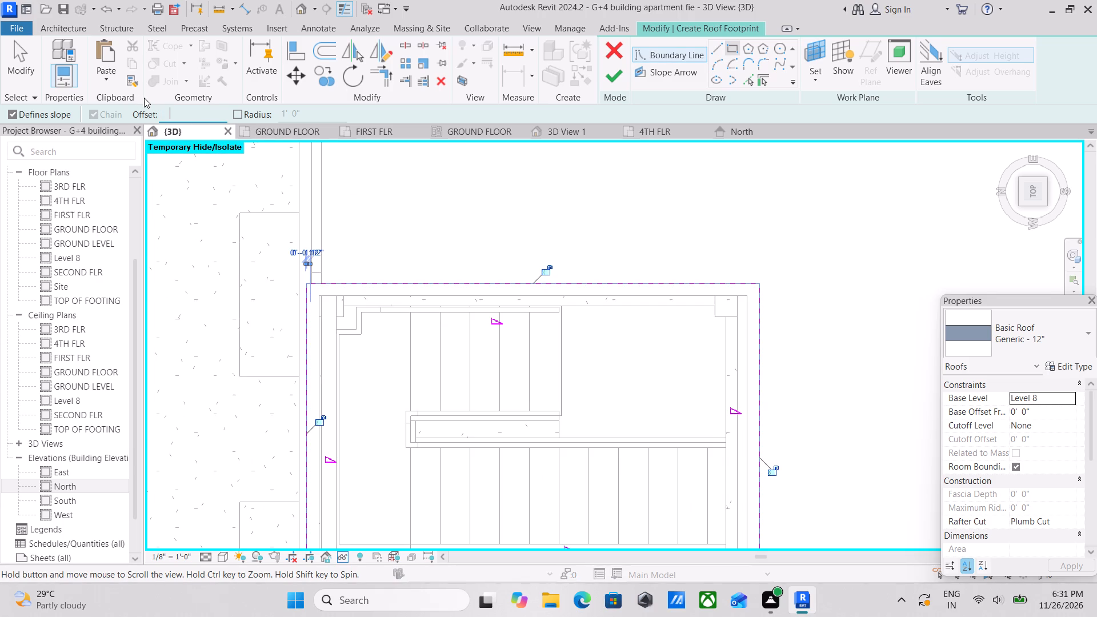
key(0)
key(Return)
key(space)
scroll(684, 240, down, 1)
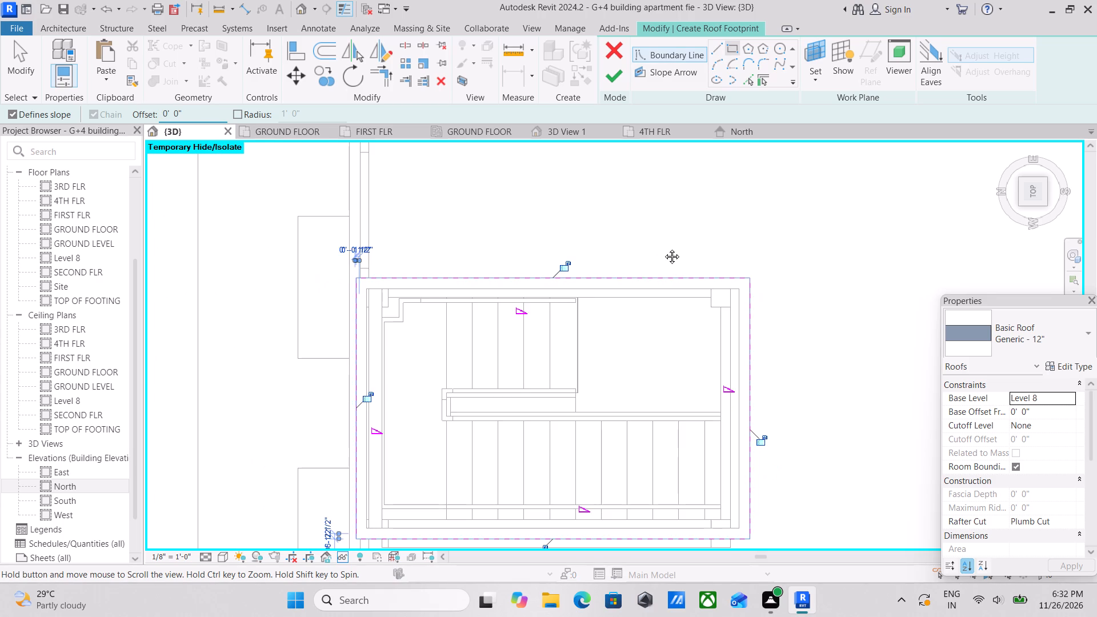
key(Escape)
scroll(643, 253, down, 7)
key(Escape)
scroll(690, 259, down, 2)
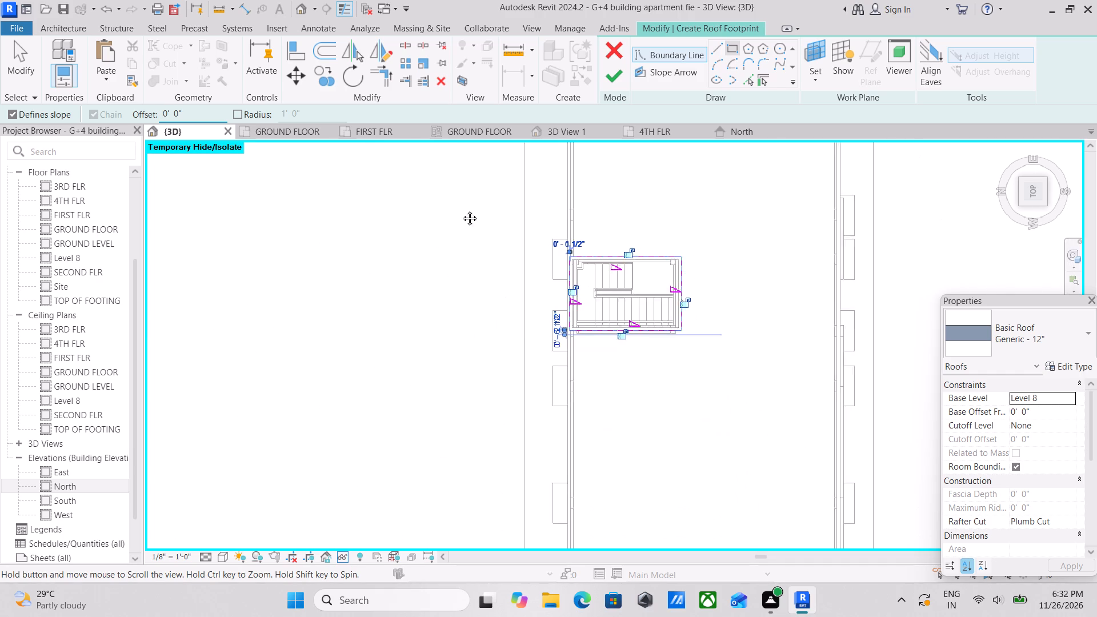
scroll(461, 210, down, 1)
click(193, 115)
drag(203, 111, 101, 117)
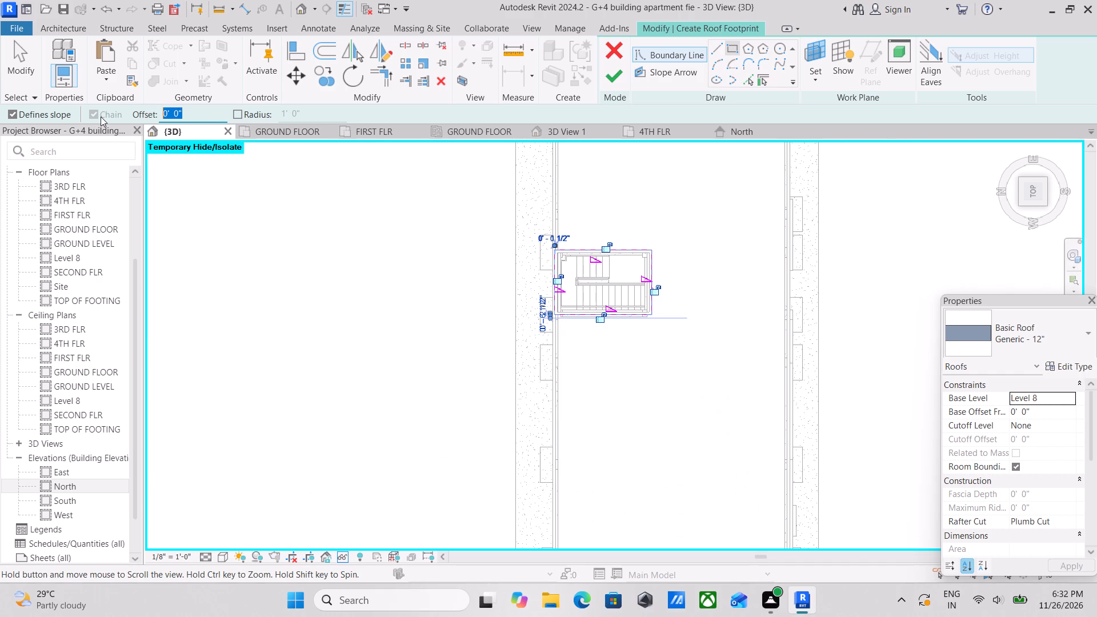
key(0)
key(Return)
Finish the footprint sketch to generate the hip roof over the stair room.
scroll(614, 246, up, 3)
key(Escape)
click(609, 84)
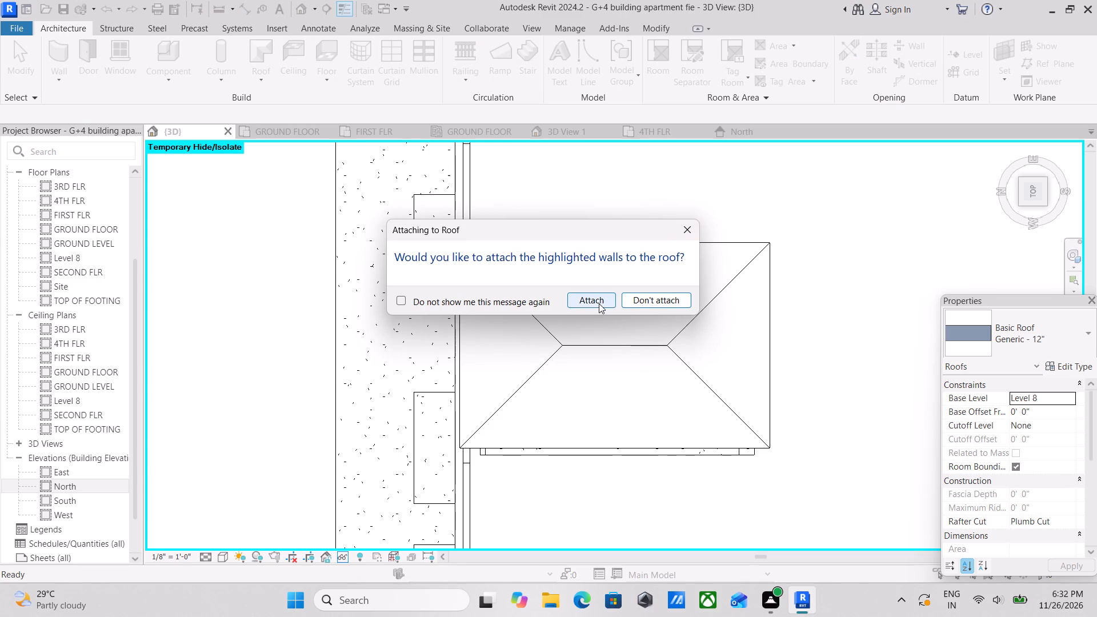
Leave the highlighted walls unattached to the new hip roof.
click(636, 305)
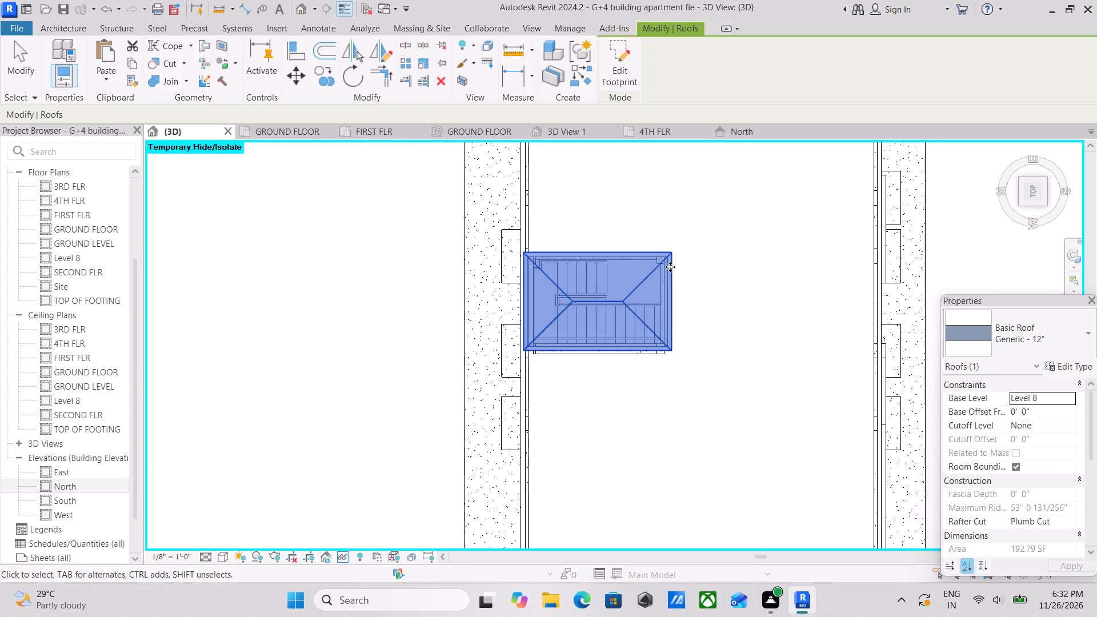
Examine the stair room's new hip roof and the whole building from an angled 3D view.
middle_drag(676, 261, 550, 258)
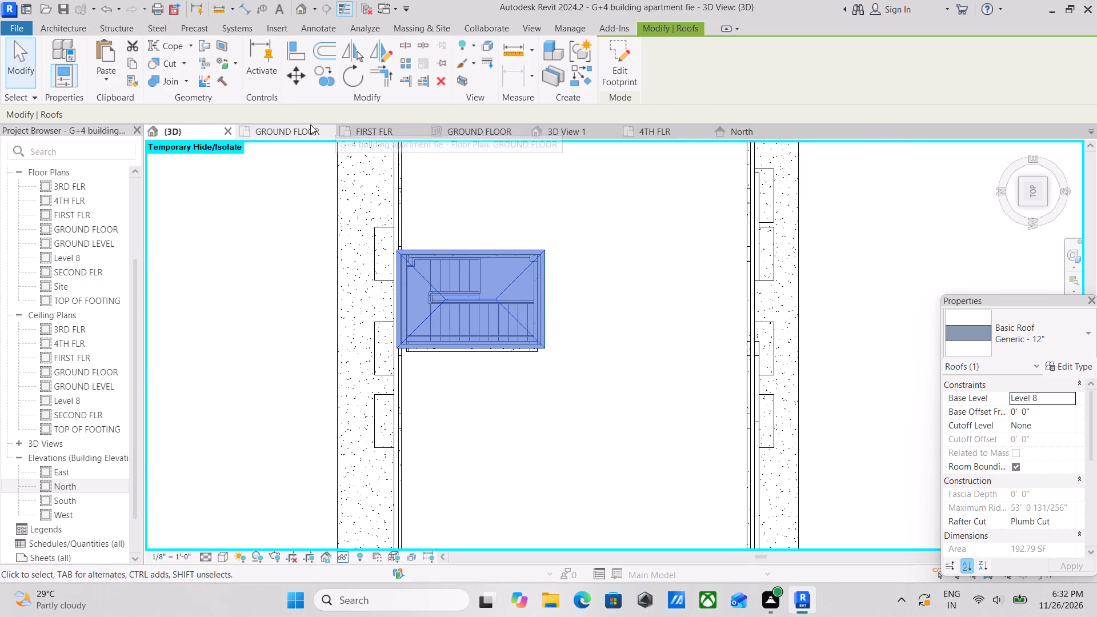
scroll(434, 223, down, 3)
middle_drag(484, 240, 441, 173)
click(1046, 203)
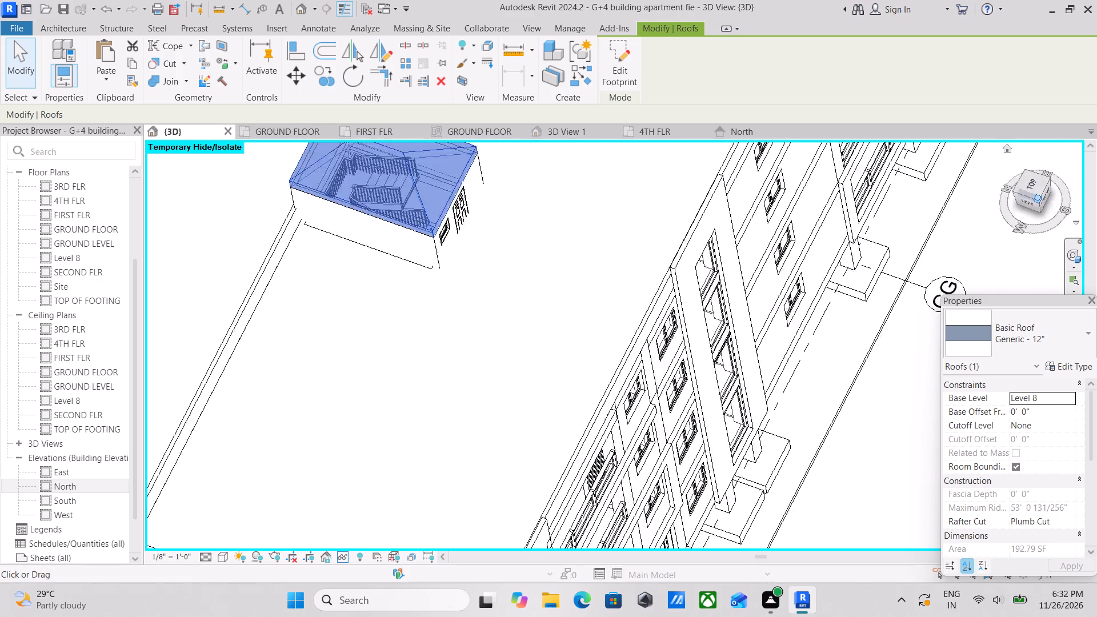
scroll(553, 290, down, 6)
middle_drag(546, 289, 526, 226)
key(Escape)
middle_drag(600, 324, 591, 259)
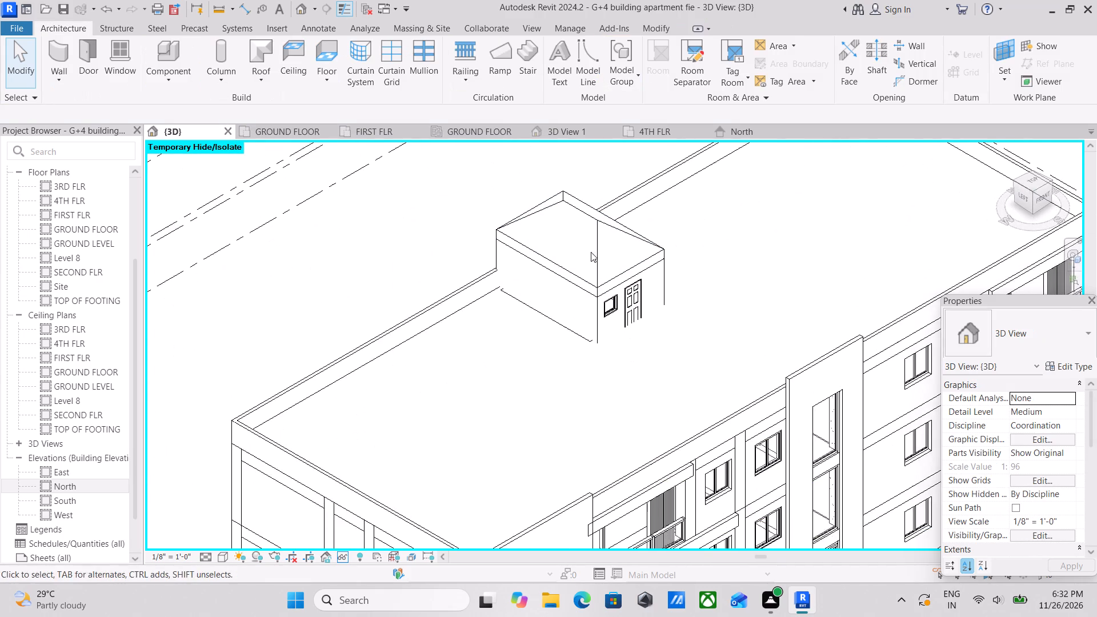
middle_drag(553, 306, 584, 241)
scroll(514, 275, down, 2)
middle_drag(505, 265, 491, 222)
scroll(499, 249, down, 1)
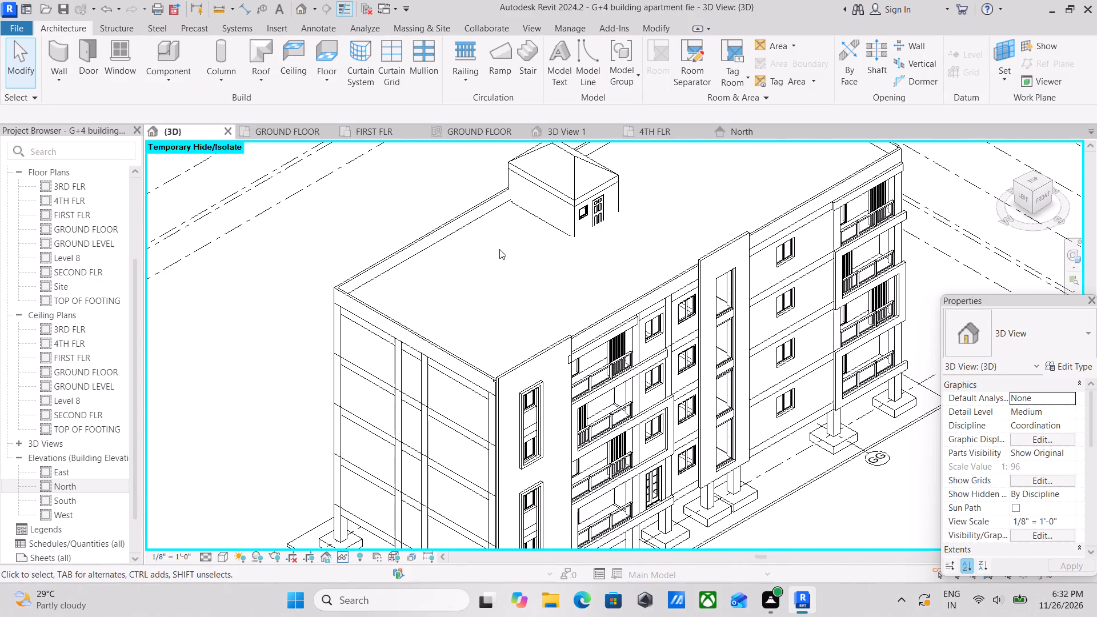
middle_drag(521, 315, 513, 294)
scroll(533, 265, up, 1)
scroll(538, 251, down, 3)
middle_drag(538, 251, 507, 231)
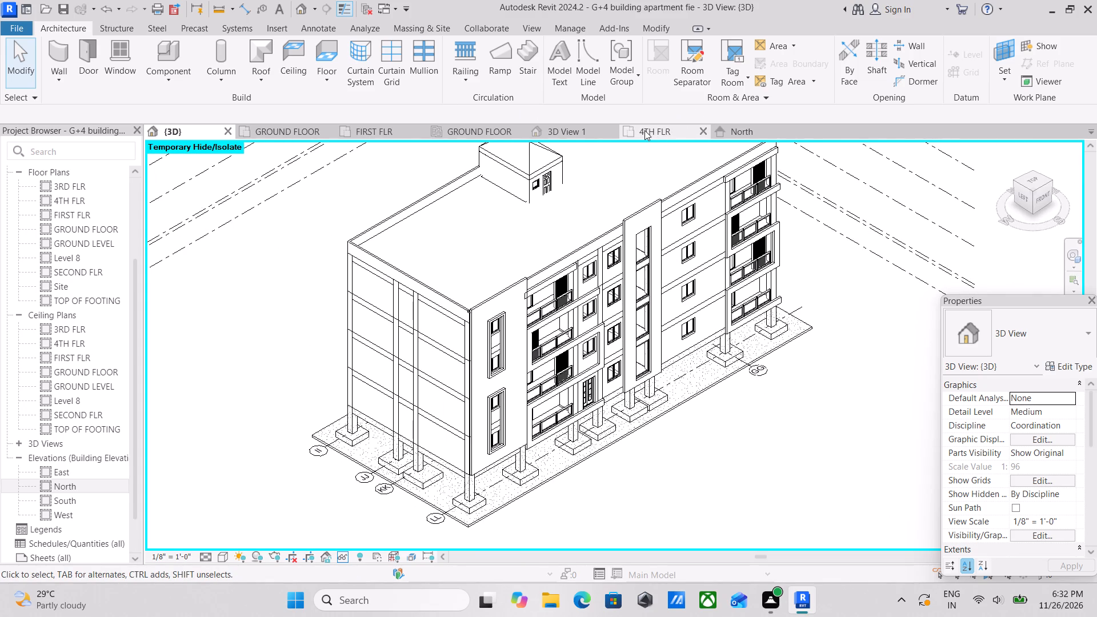
In the Site floor plan, start a sketch-based Grassland - 16" toposolid on GROUND LEVEL.
click(403, 28)
scroll(441, 220, down, 3)
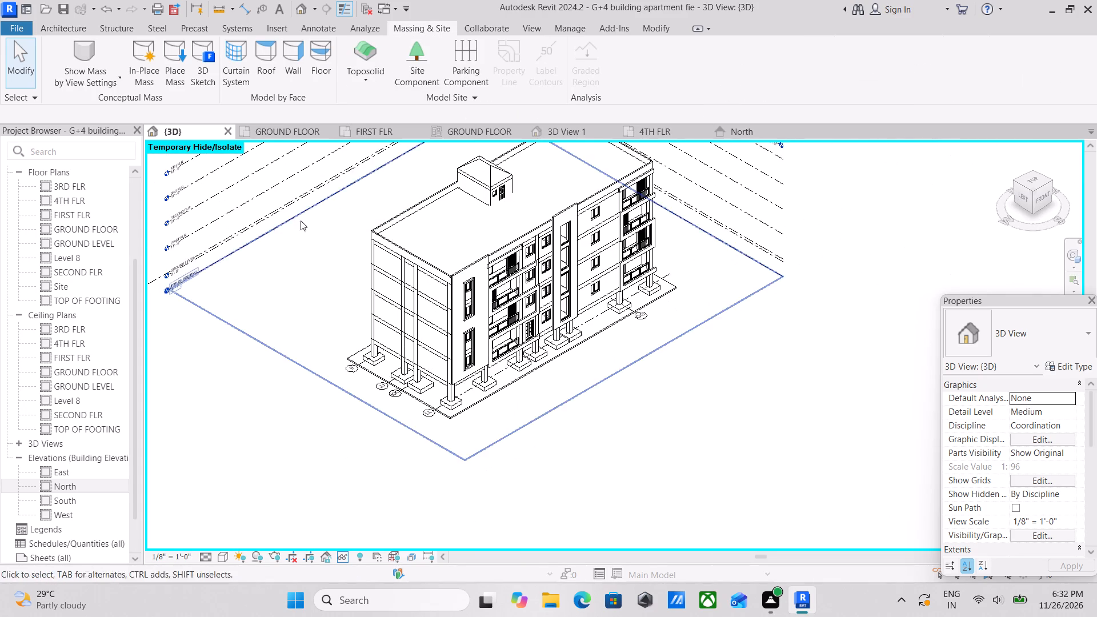
double_click(43, 289)
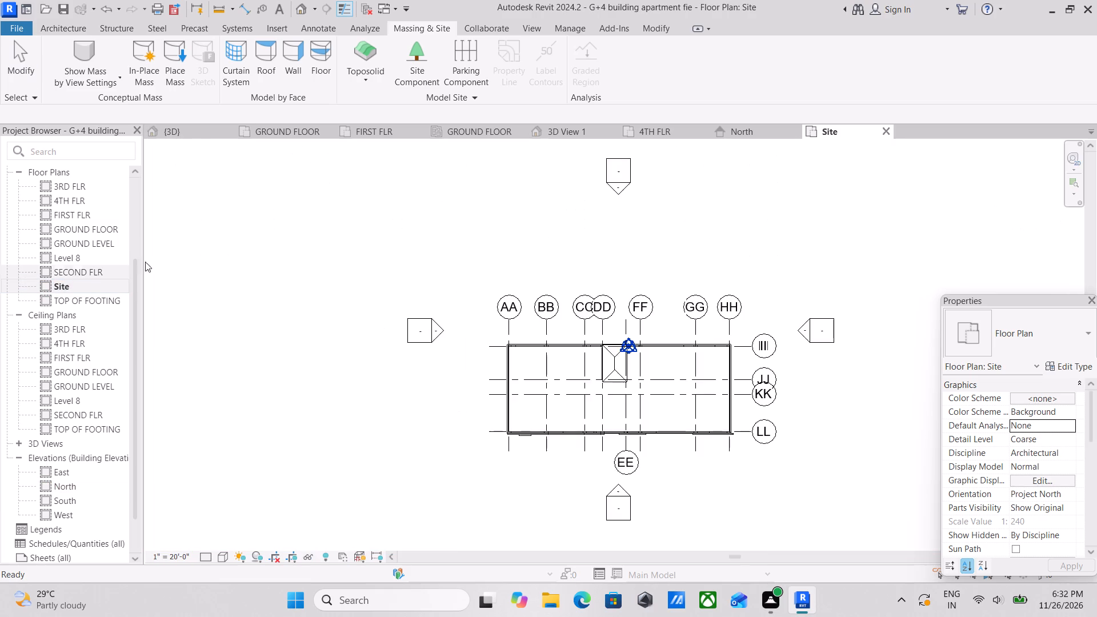
scroll(362, 207, down, 2)
scroll(554, 304, up, 6)
middle_drag(570, 319, 630, 285)
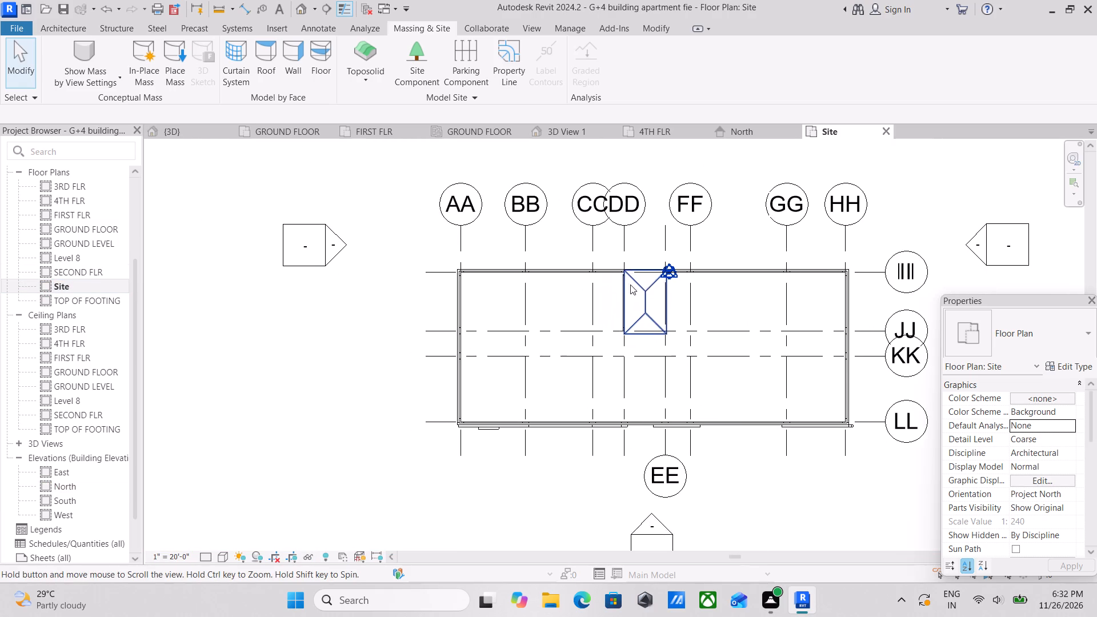
click(362, 85)
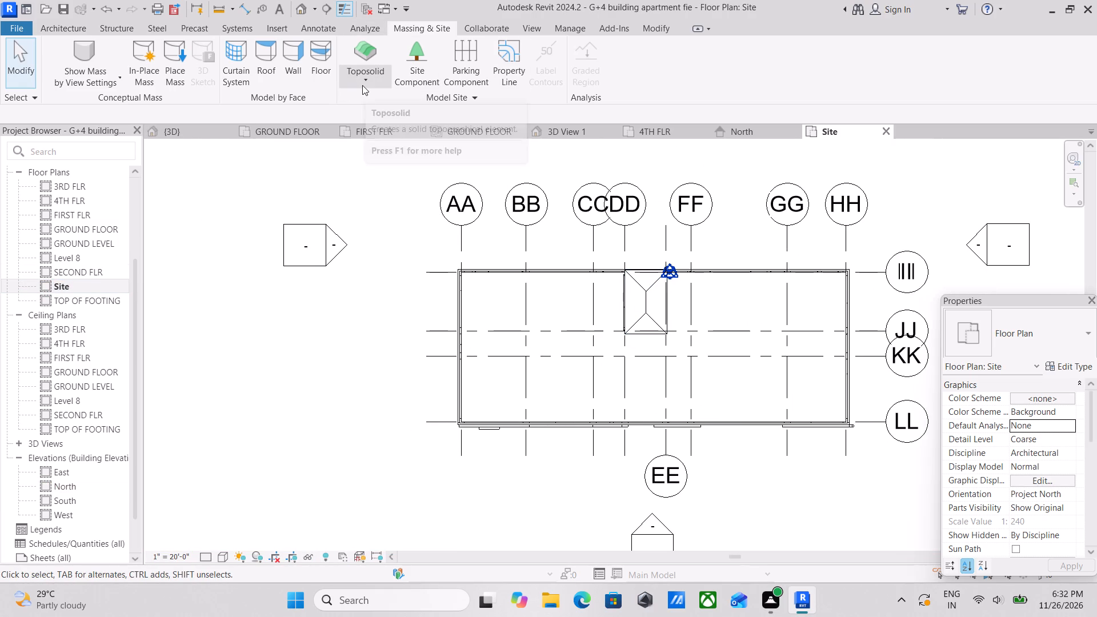
click(404, 113)
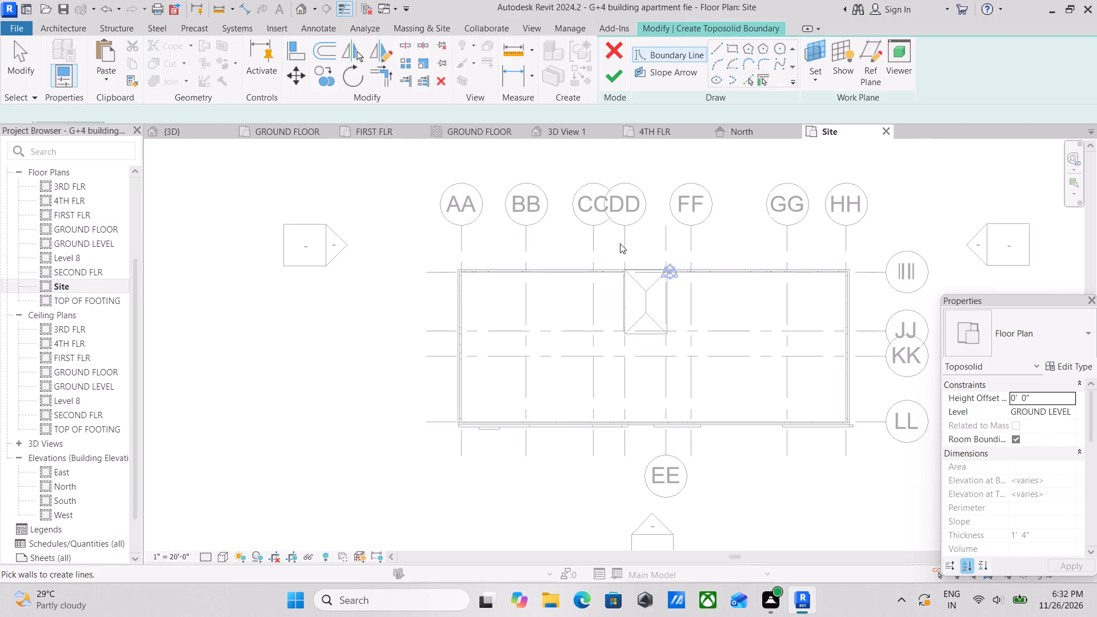
Sketch a rectangular outer toposolid boundary about 172' by 108' around the building and its grid bubbles.
scroll(620, 243, down, 1)
middle_drag(620, 243, 500, 218)
scroll(384, 238, down, 3)
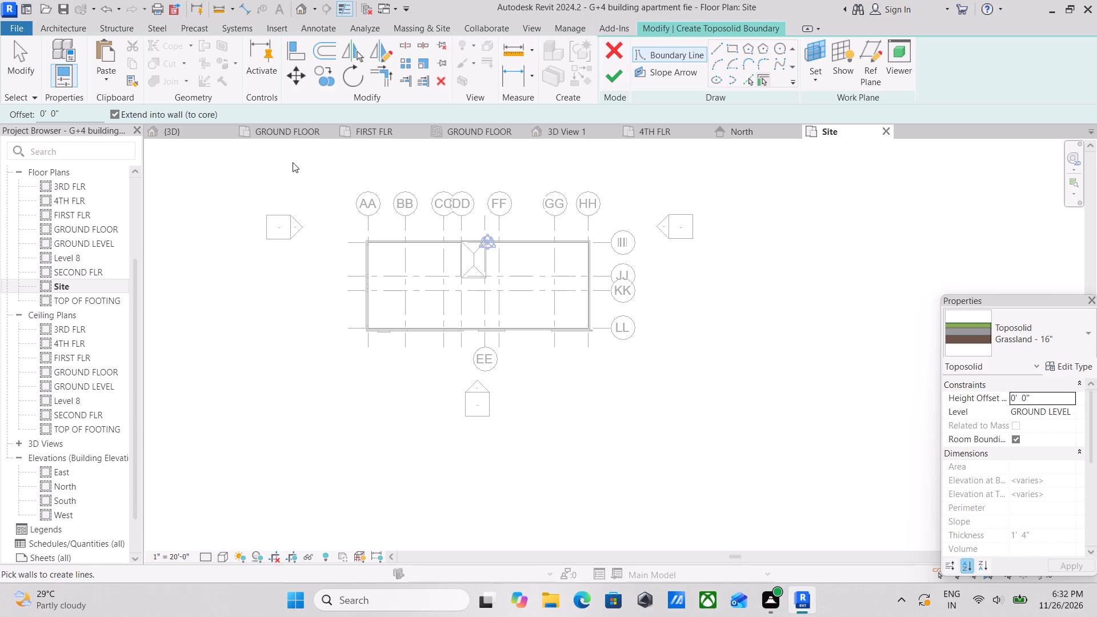
click(728, 43)
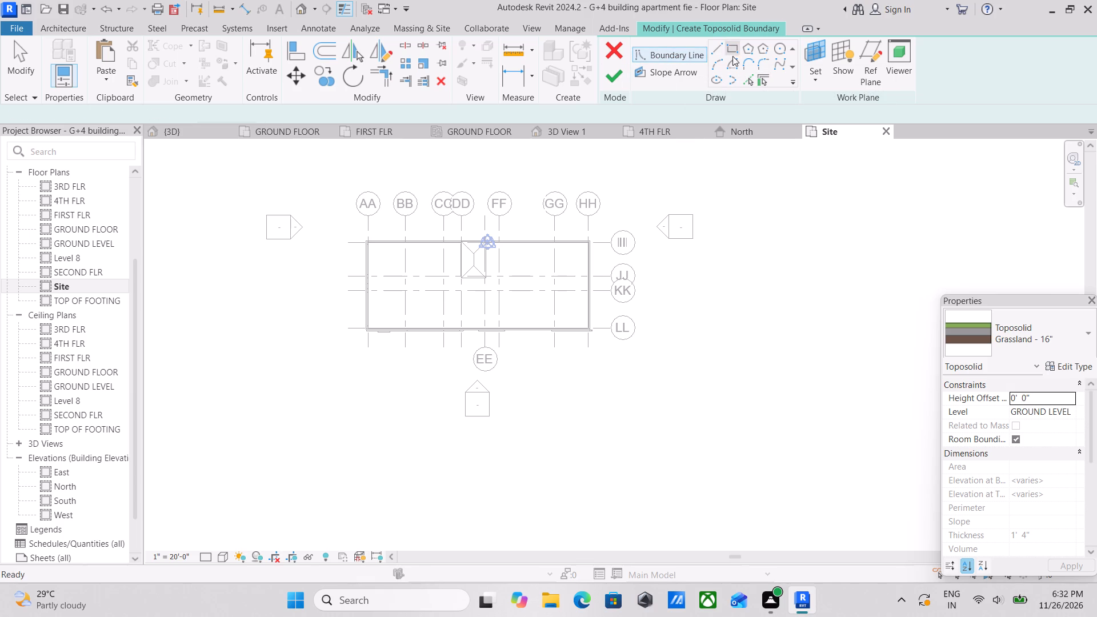
click(299, 180)
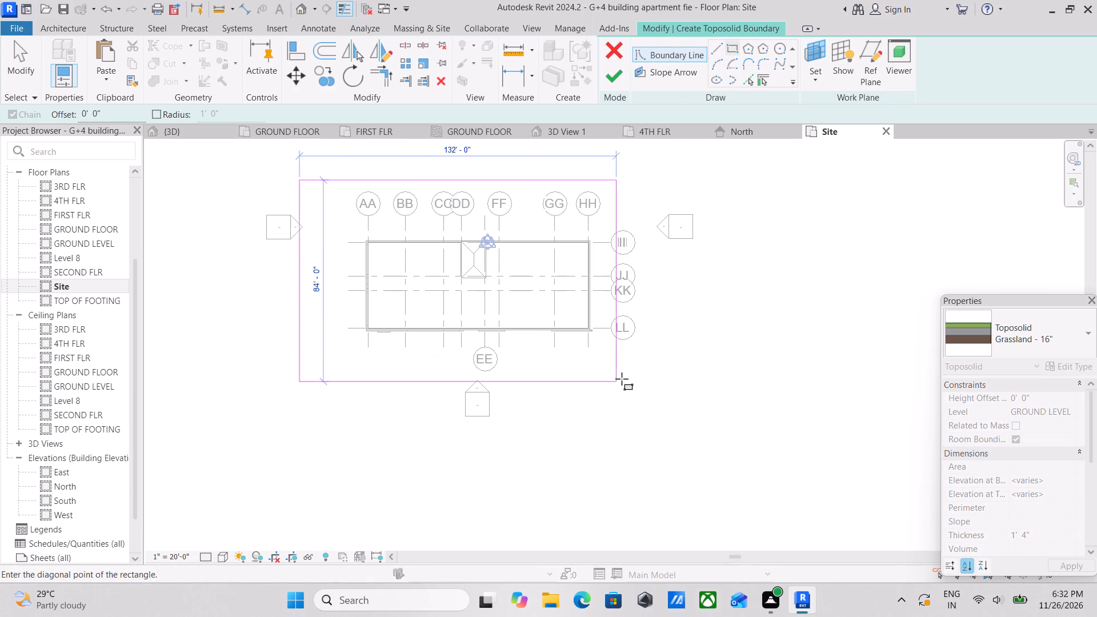
click(722, 440)
Sketch a second, inner rectangular boundary along the building's outer wall outline, corner to corner, as an opening in the toposolid.
scroll(390, 267, up, 9)
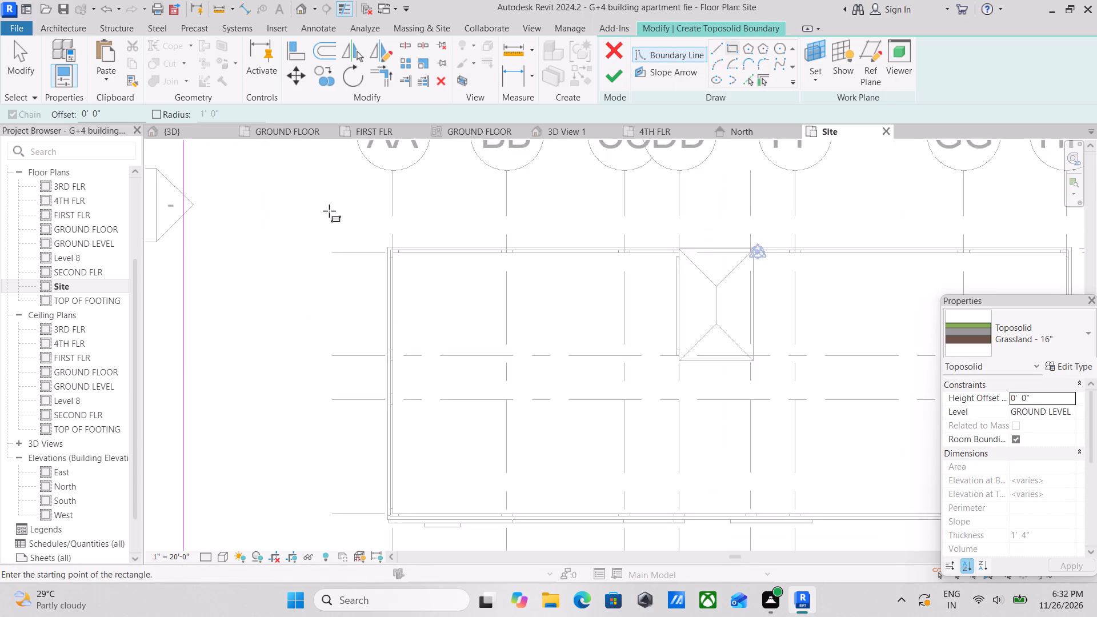
scroll(329, 211, up, 13)
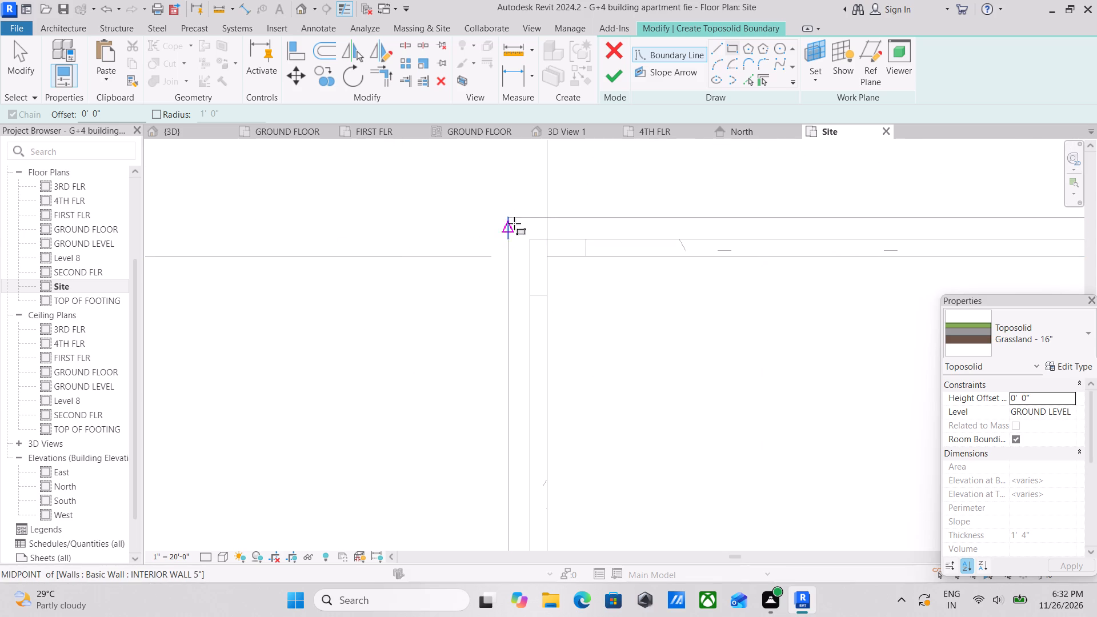
click(514, 214)
middle_drag(687, 342, 287, 186)
middle_drag(791, 386, 449, 256)
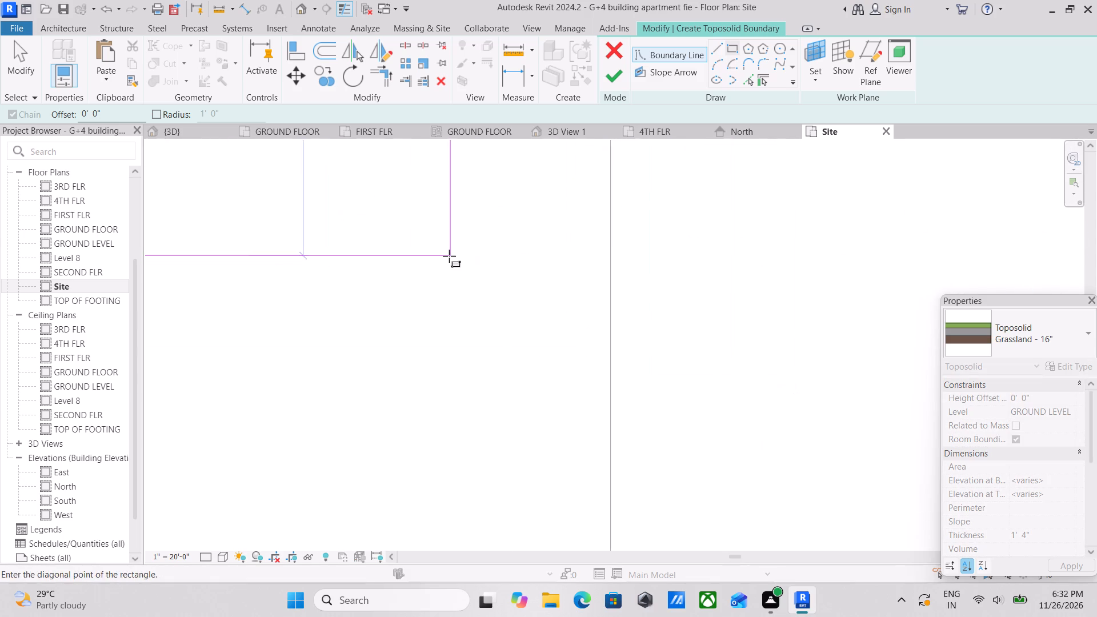
scroll(449, 256, down, 15)
middle_drag(678, 319, 453, 195)
middle_drag(678, 339, 501, 294)
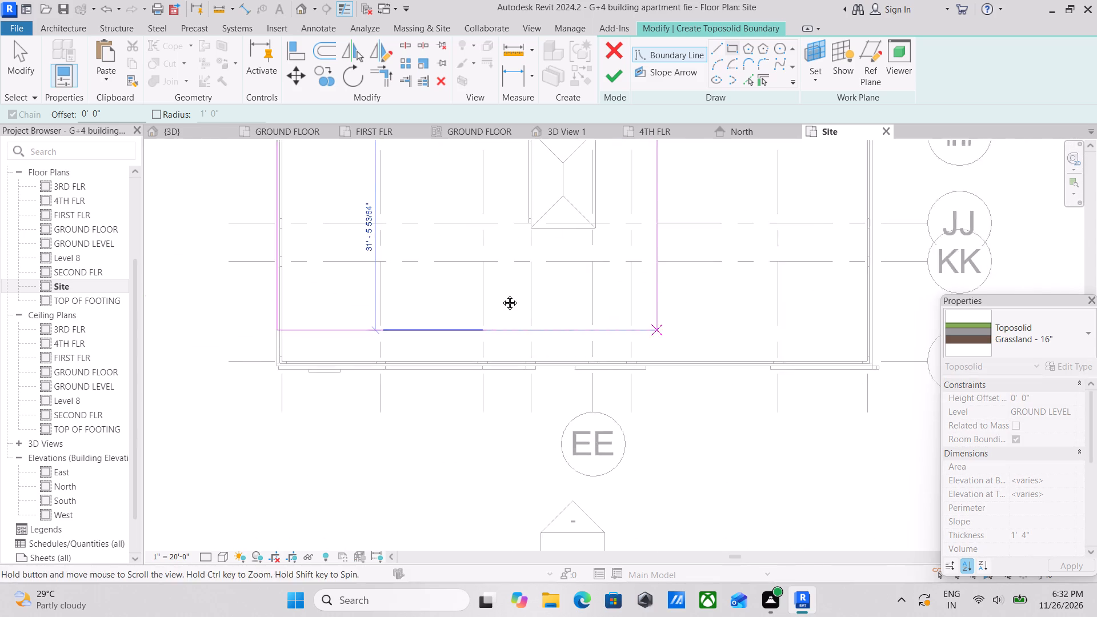
middle_drag(501, 294, 473, 293)
scroll(612, 322, up, 4)
scroll(693, 330, up, 4)
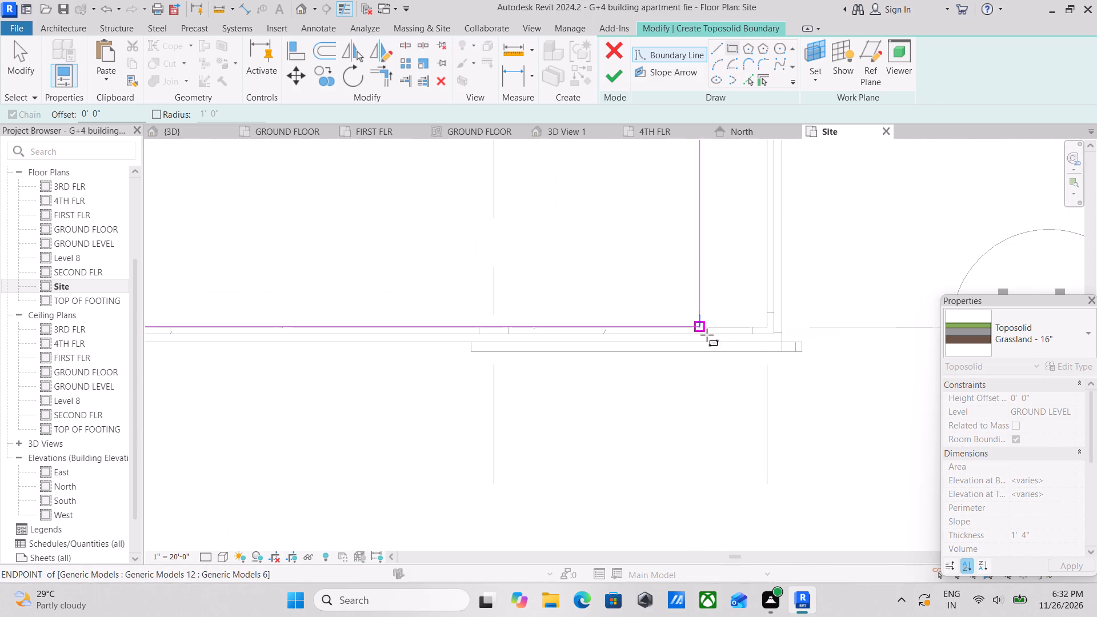
scroll(754, 347, up, 3)
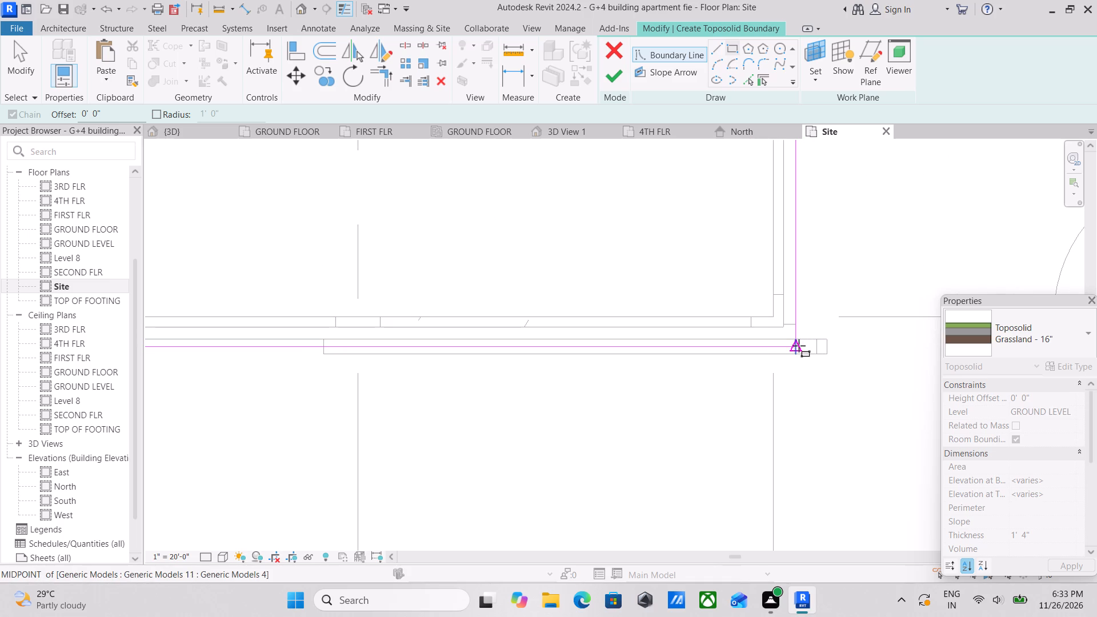
click(797, 337)
scroll(797, 337, down, 6)
scroll(479, 343, down, 4)
middle_drag(477, 344, 646, 406)
scroll(337, 212, down, 1)
middle_drag(337, 212, 566, 294)
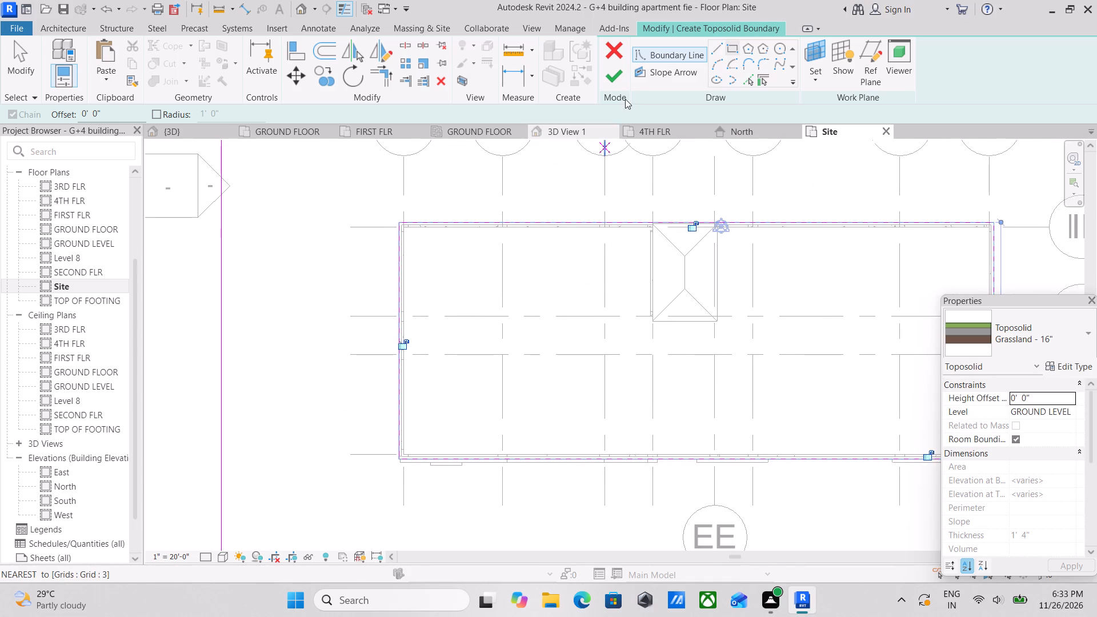
Finish the boundary sketch to generate the toposolid around the building, and clear the selection.
click(620, 79)
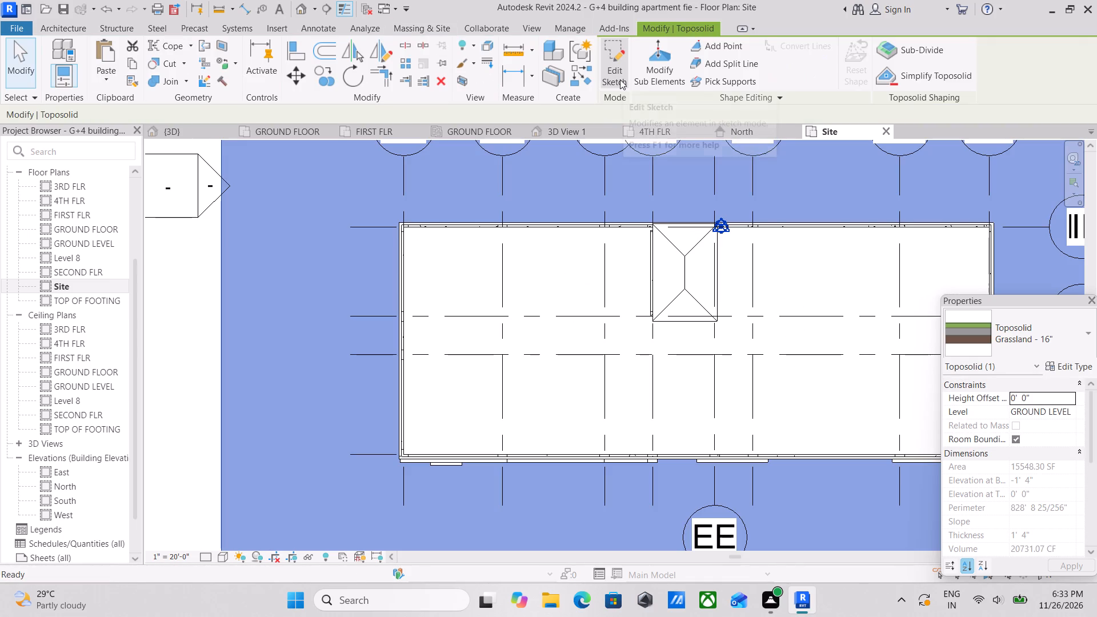
key(Escape)
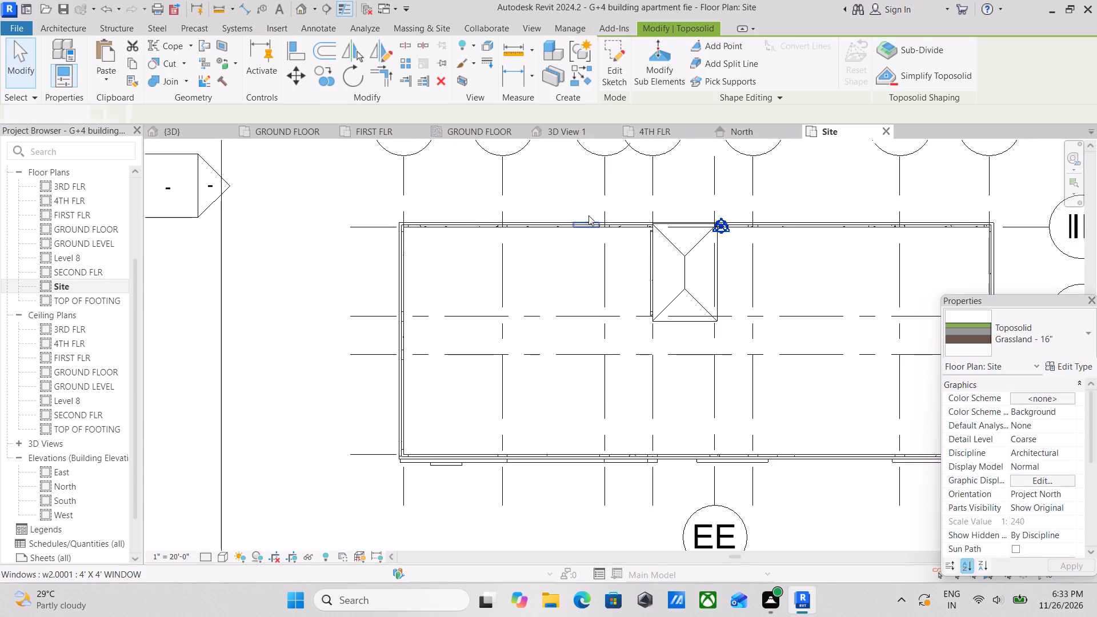
key(Escape)
scroll(525, 179, down, 3)
middle_drag(571, 257, 498, 239)
scroll(516, 222, down, 2)
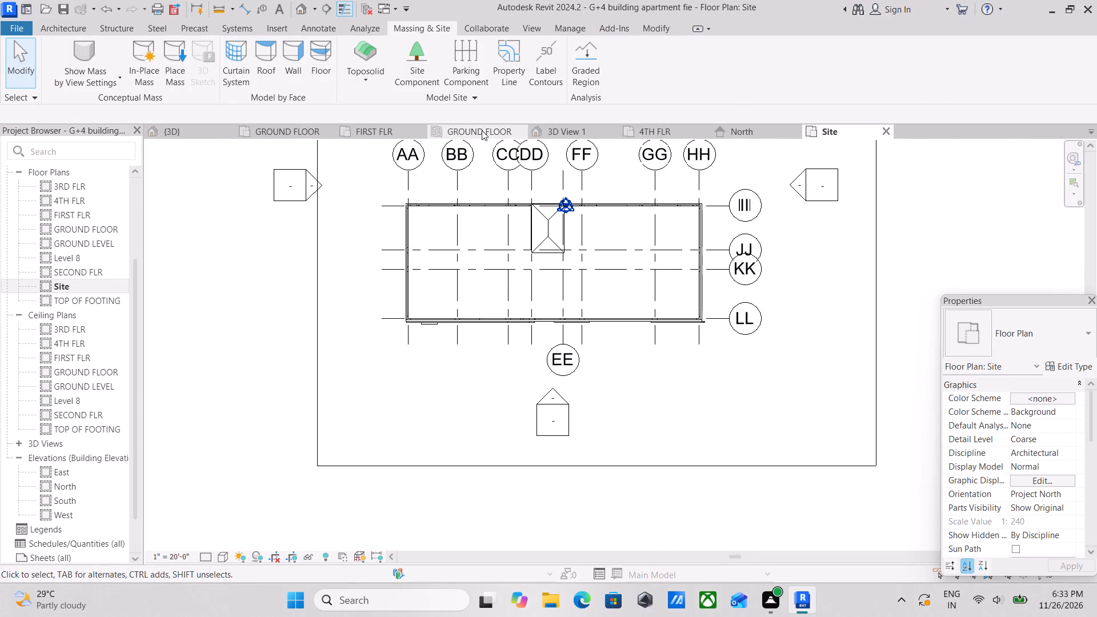
Inspect the toposolid in the 3D view, checking how it meets the building's base and footings from several sides.
click(201, 131)
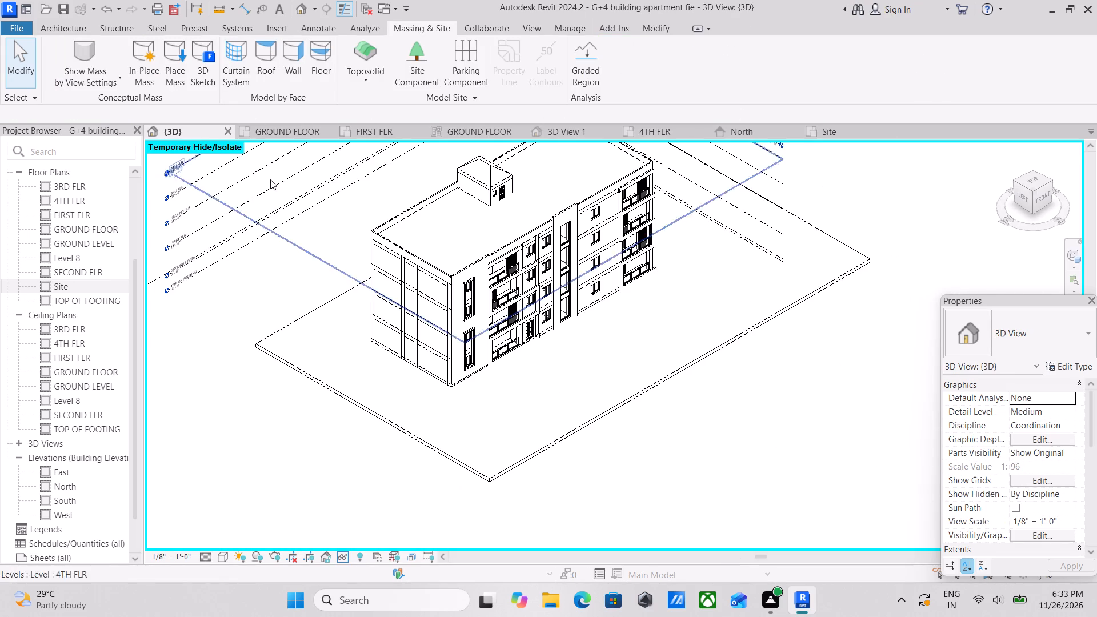
scroll(586, 315, up, 2)
middle_drag(588, 340, 466, 254)
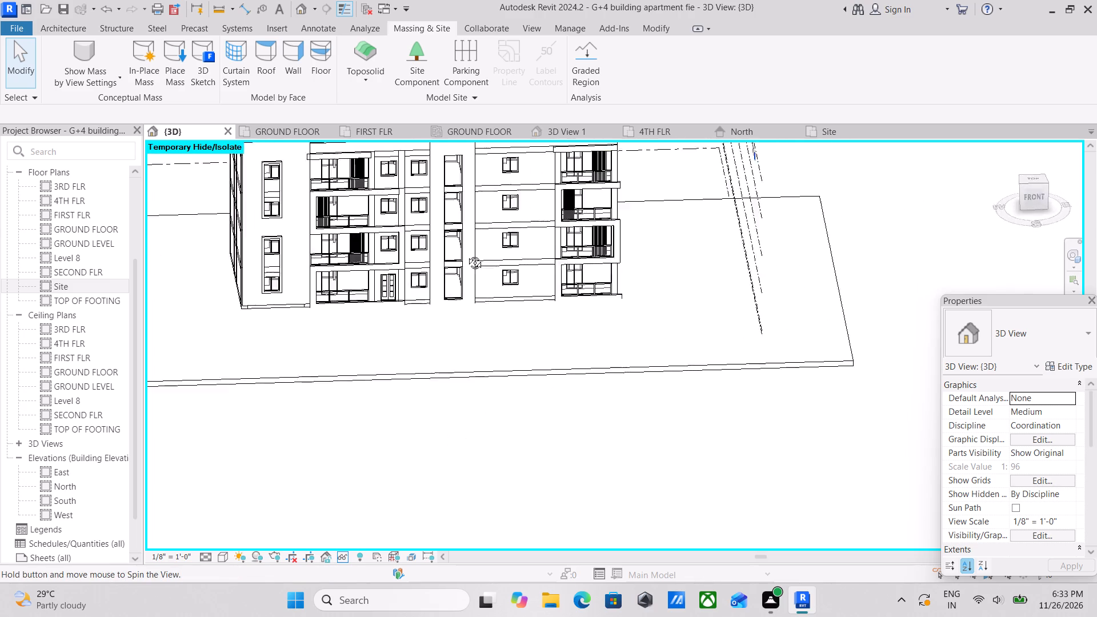
middle_drag(466, 254, 462, 251)
shift+middle_drag(530, 354, 563, 359)
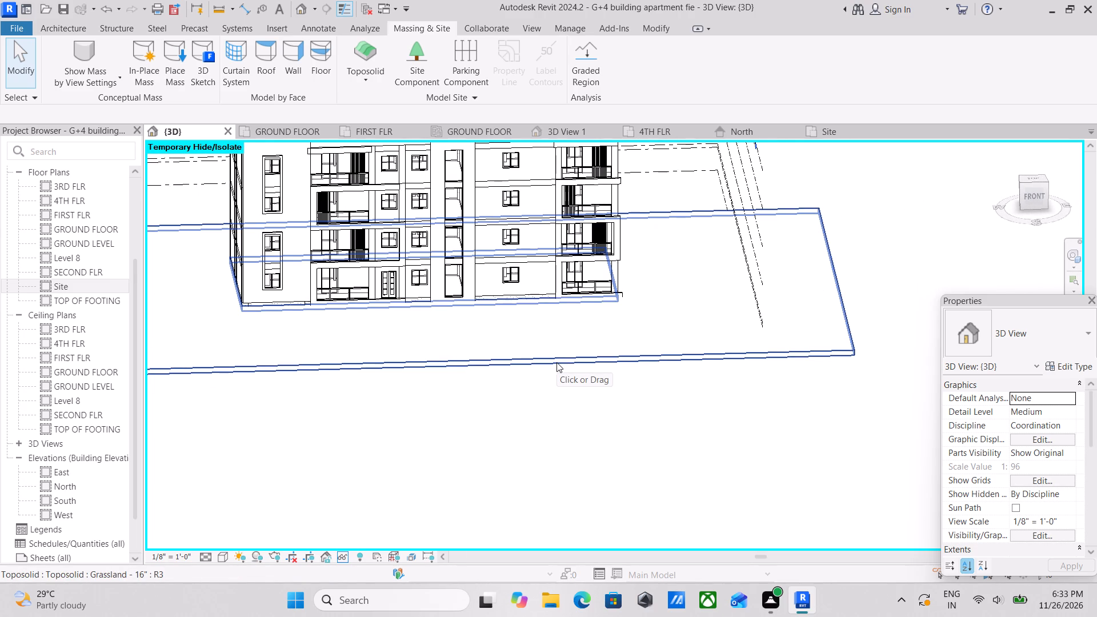
scroll(624, 350, down, 1)
middle_drag(620, 355, 621, 447)
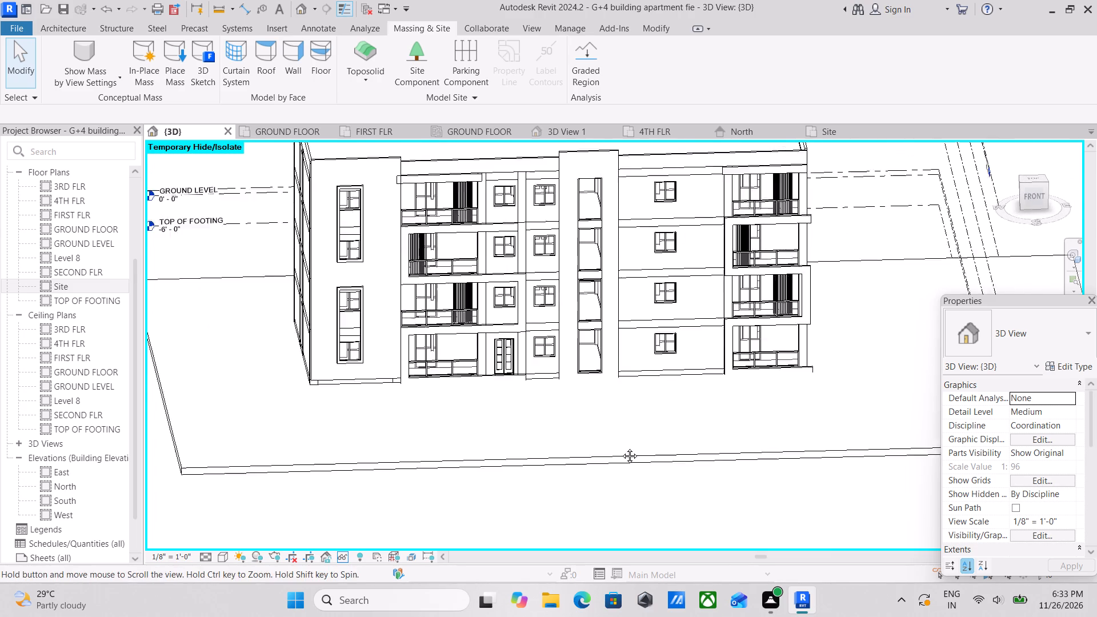
middle_drag(621, 447, 620, 458)
key(Tab)
middle_drag(620, 458, 587, 439)
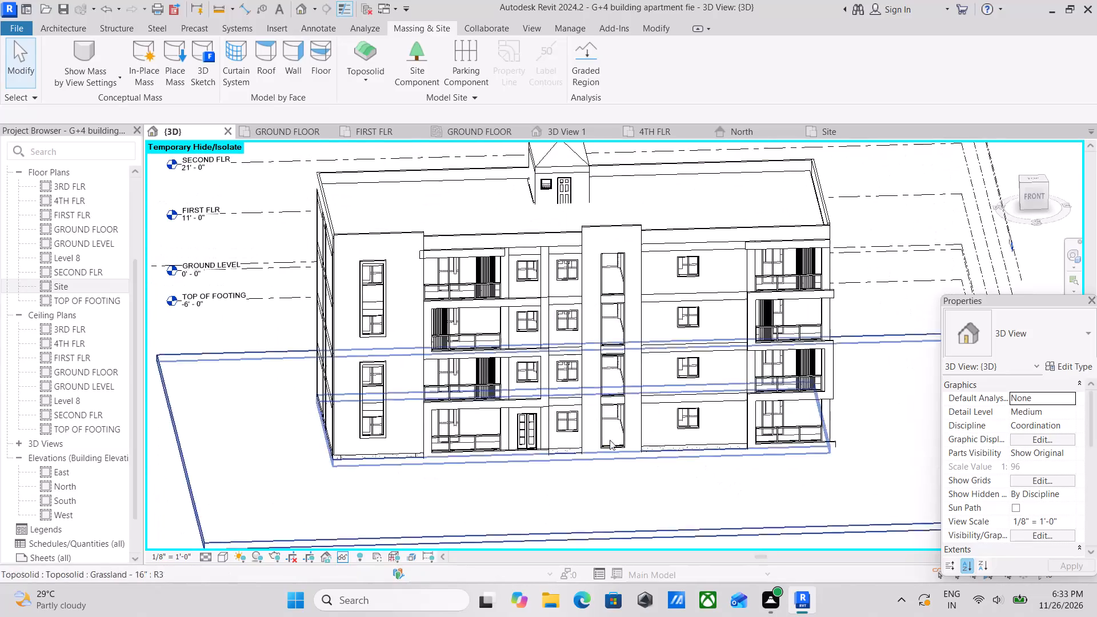
scroll(585, 424, up, 2)
middle_click(592, 452)
scroll(433, 432, up, 2)
middle_drag(395, 442, 527, 387)
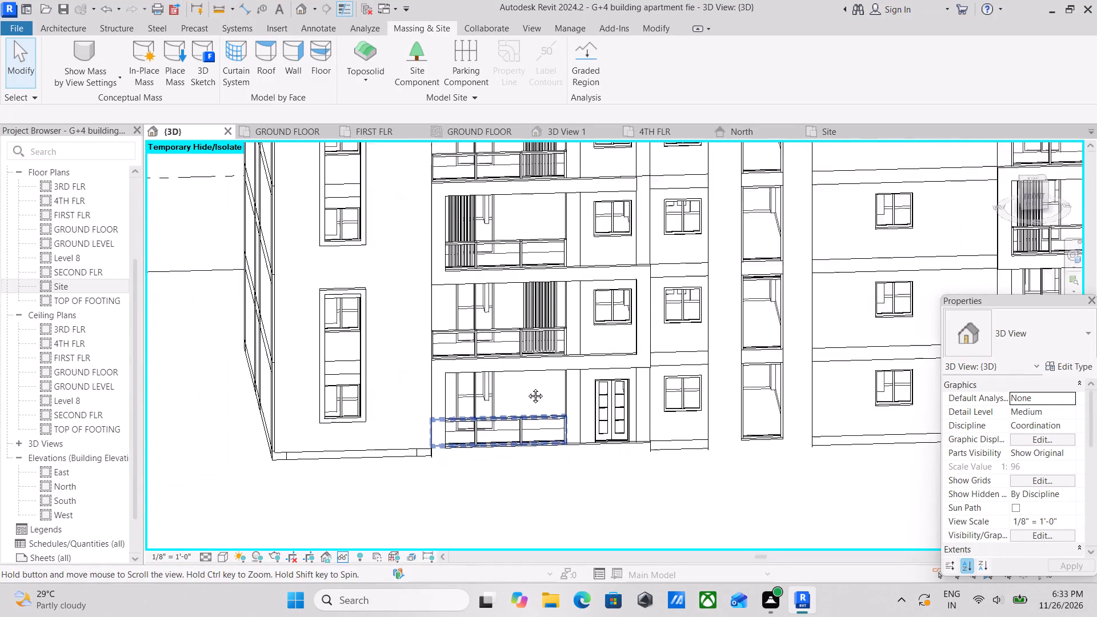
middle_drag(527, 387, 532, 383)
middle_drag(558, 492, 554, 439)
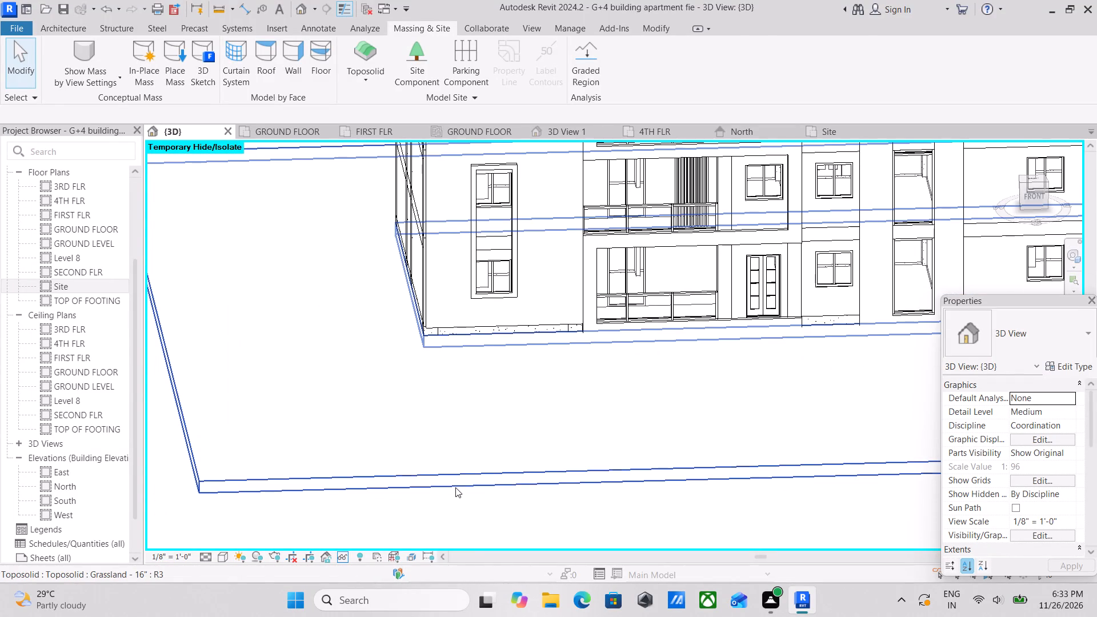
click(455, 487)
middle_drag(466, 473, 432, 460)
key(Escape)
key(Escape)
middle_drag(422, 464, 384, 436)
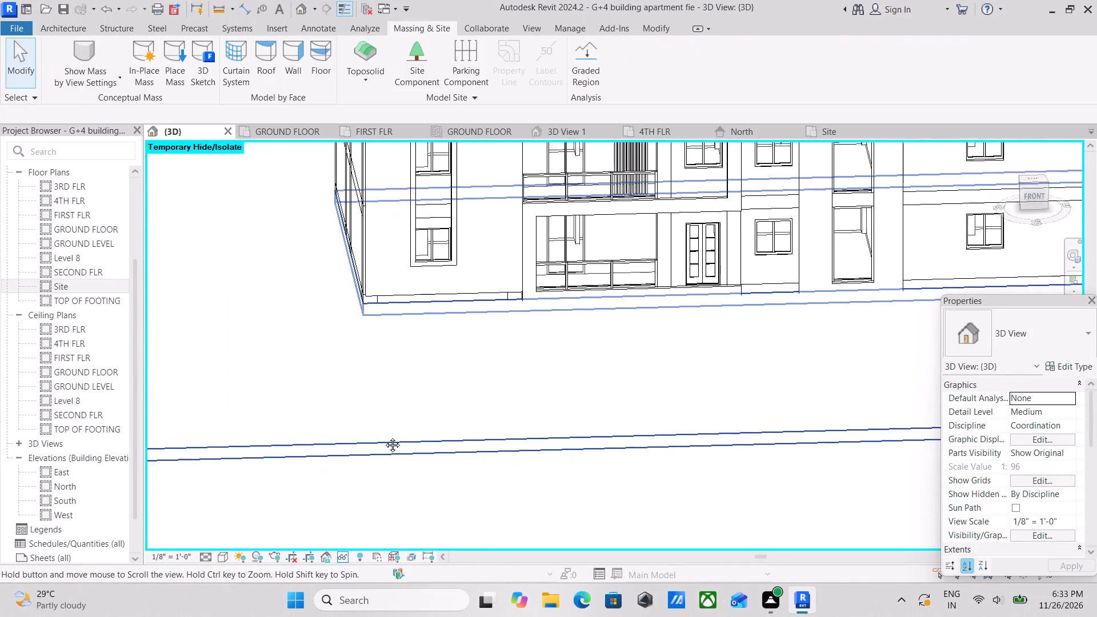
middle_drag(384, 436, 379, 432)
scroll(382, 431, down, 4)
middle_drag(509, 404, 594, 518)
scroll(527, 533, down, 3)
shift+middle_drag(537, 516, 592, 439)
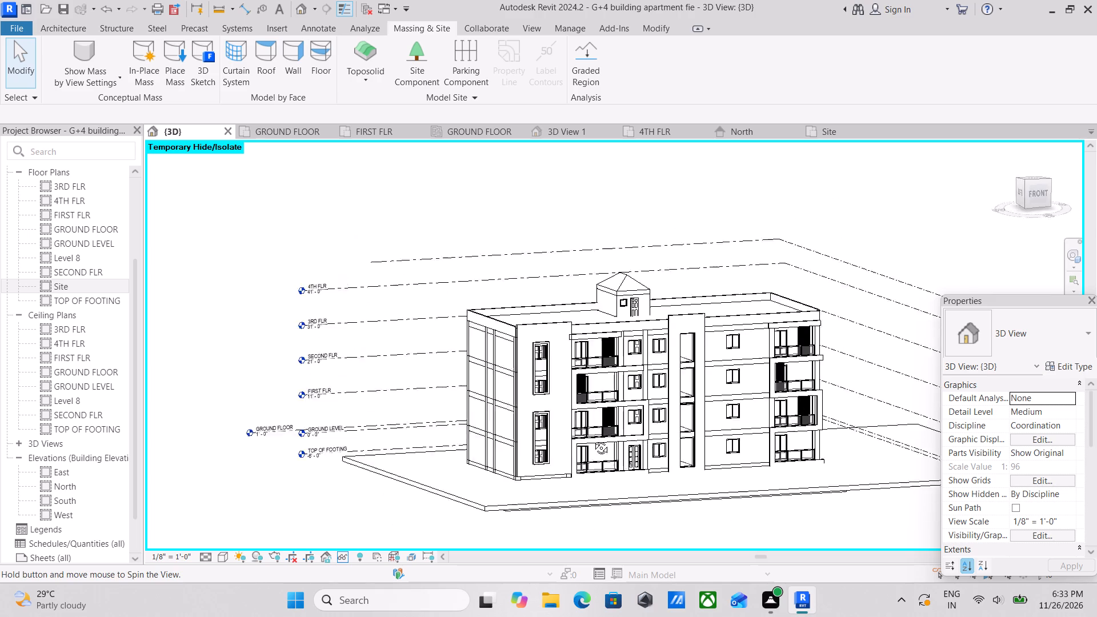
shift+middle_drag(592, 439, 610, 422)
middle_drag(611, 491, 475, 463)
shift+middle_drag(513, 468, 553, 508)
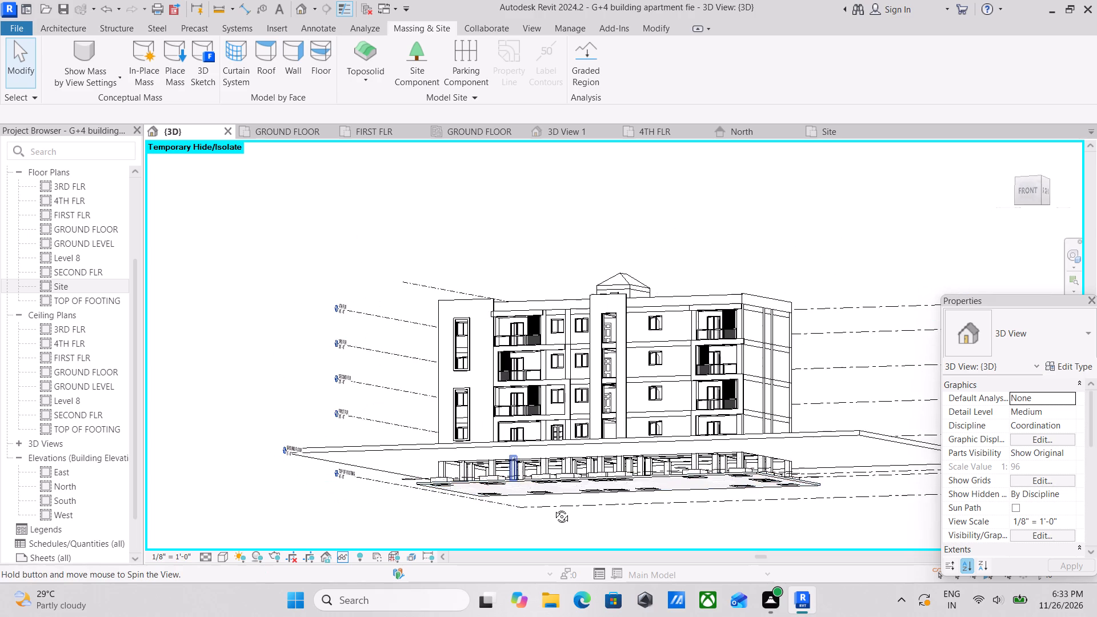
shift+middle_drag(553, 508, 574, 531)
shift+middle_drag(636, 513, 555, 518)
shift+middle_drag(688, 507, 662, 519)
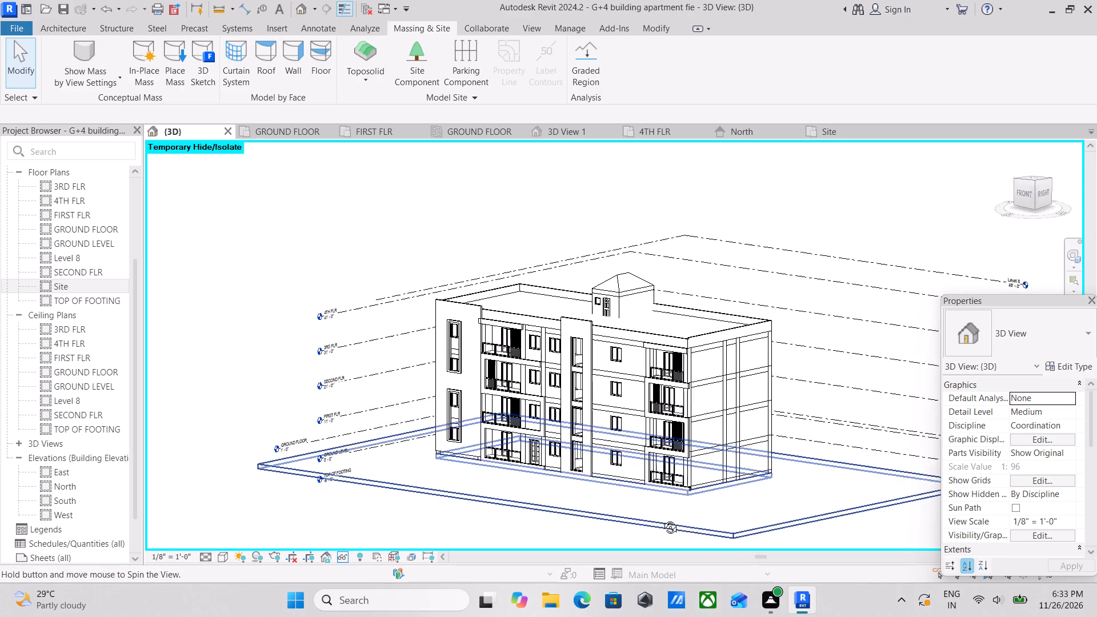
Examine the building's base where it meets the toposolid along the front corner, the side and the rear facade in 3D.
shift+middle_drag(662, 519, 650, 524)
shift+middle_drag(535, 498, 544, 524)
scroll(546, 474, up, 2)
scroll(692, 501, up, 1)
middle_drag(692, 501, 643, 472)
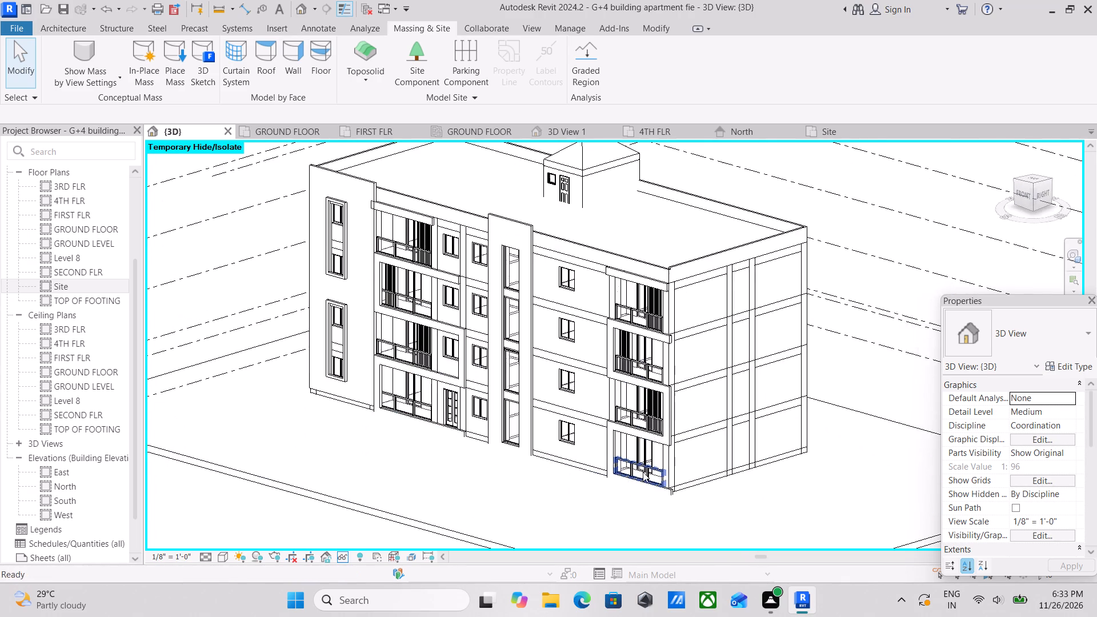
scroll(699, 479, up, 3)
scroll(604, 474, up, 3)
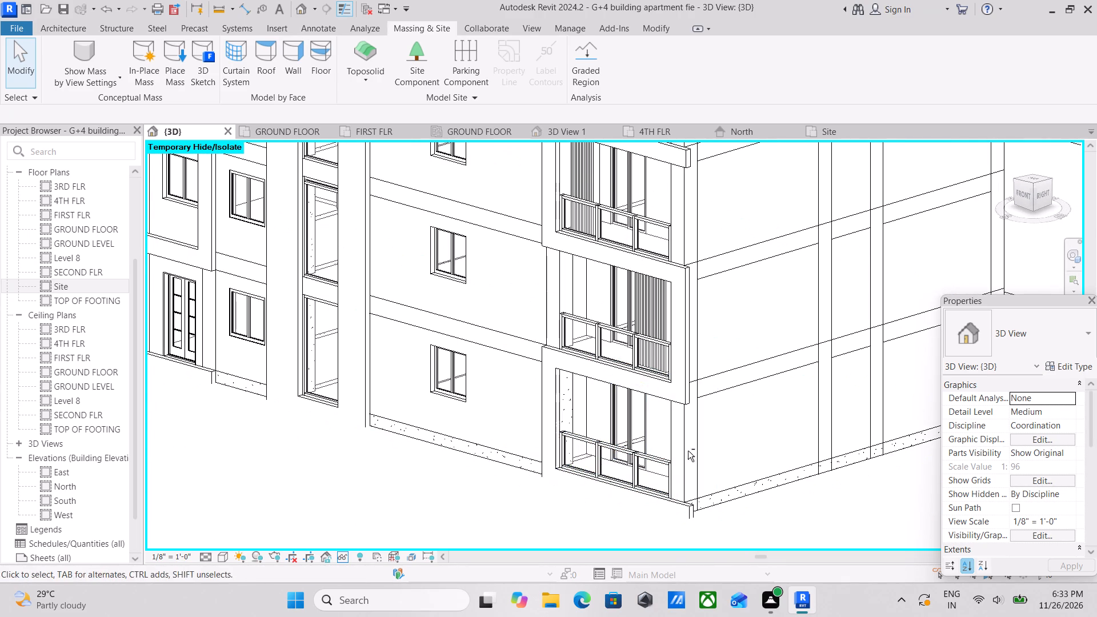
shift+middle_drag(688, 451, 617, 450)
shift+scroll(617, 450, down, 1)
scroll(617, 450, down, 2)
shift+middle_drag(617, 450, 458, 472)
scroll(458, 472, down, 3)
middle_drag(458, 472, 466, 499)
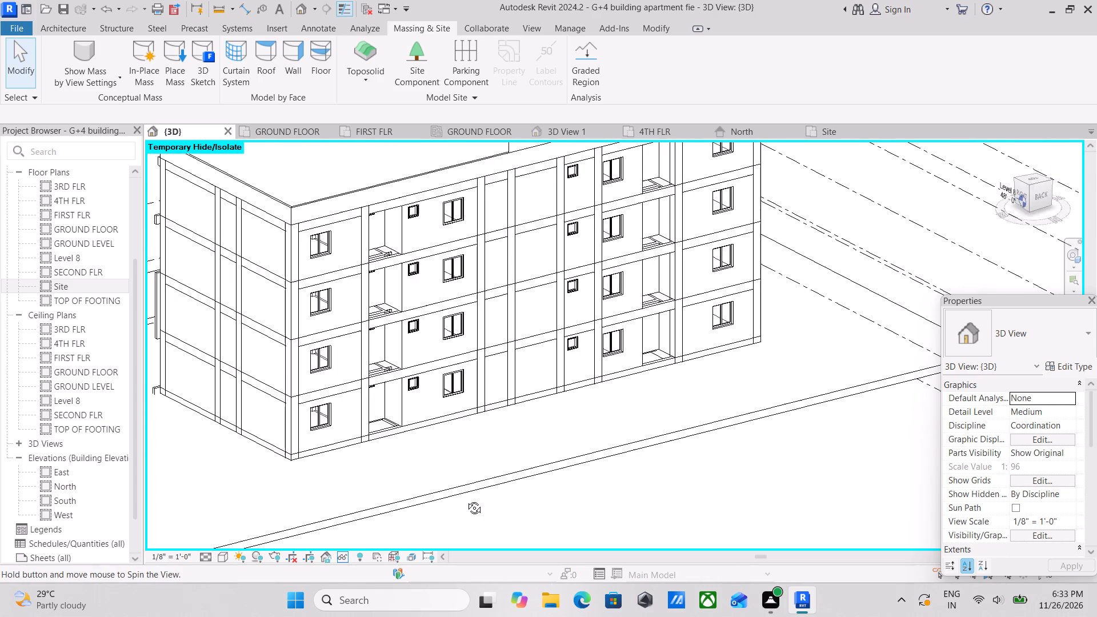
middle_drag(466, 499, 365, 507)
middle_drag(354, 411, 438, 527)
scroll(405, 482, up, 4)
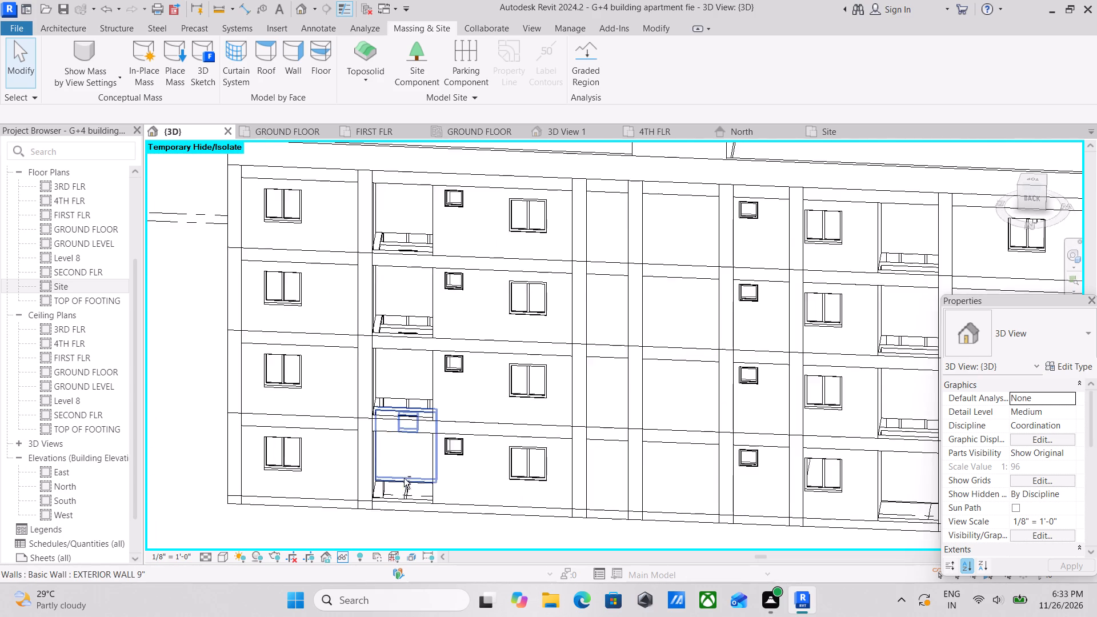
shift+middle_drag(404, 478, 428, 464)
scroll(428, 464, down, 2)
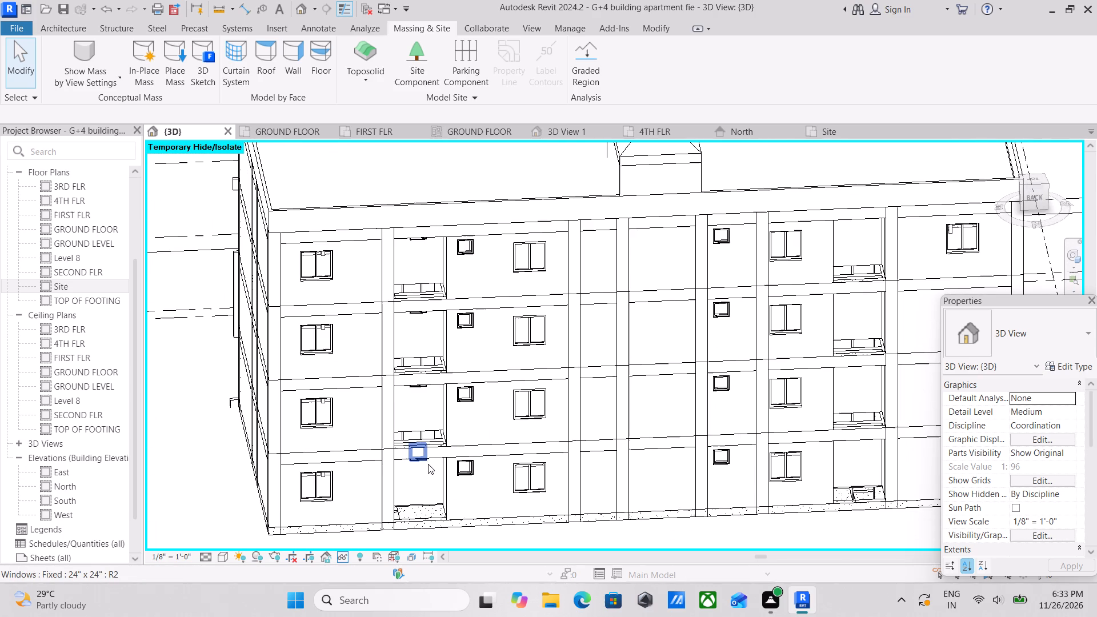
Review the completed building from the rear, side and front in 3D, including the roof and the rooftop stair room.
scroll(477, 379, down, 5)
middle_drag(453, 386, 457, 483)
scroll(387, 351, up, 3)
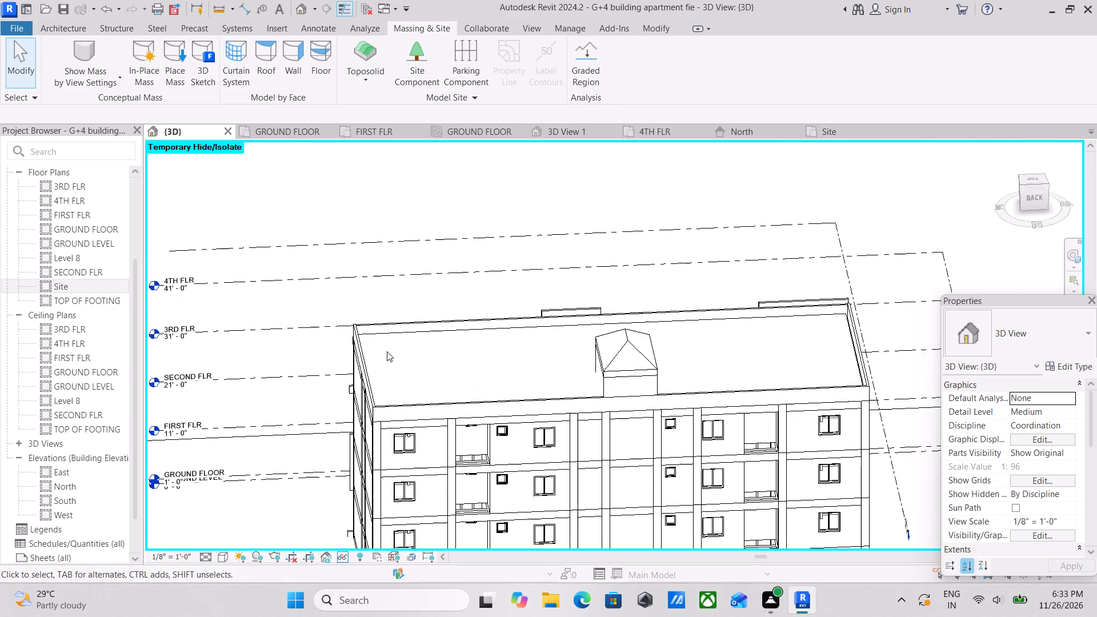
scroll(387, 351, down, 1)
middle_drag(387, 351, 388, 358)
scroll(425, 379, down, 1)
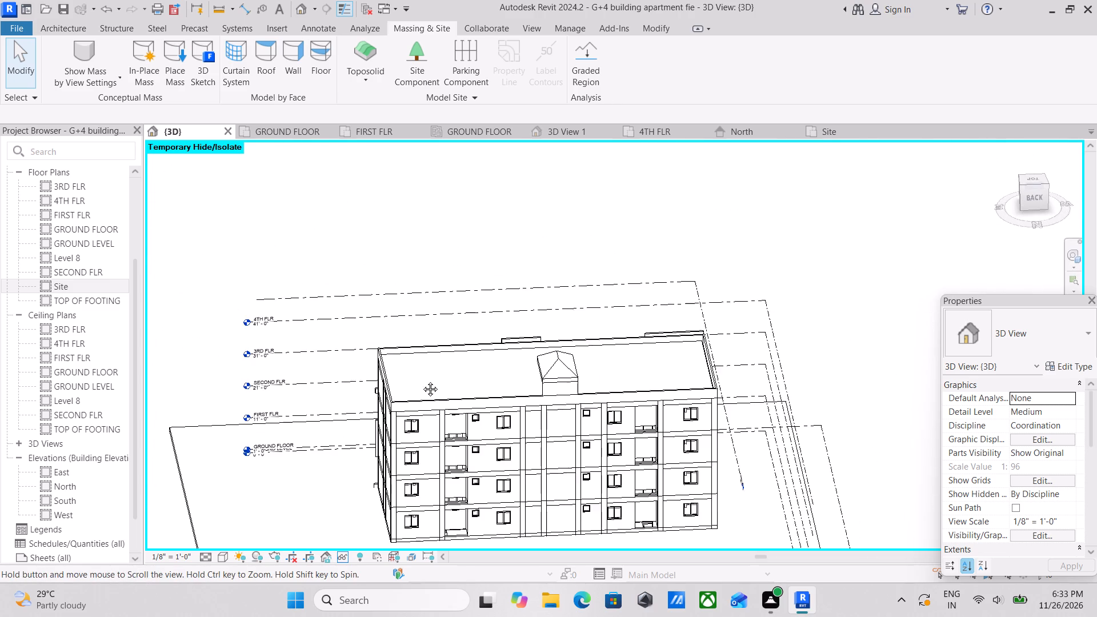
shift+middle_drag(443, 427, 631, 371)
shift+middle_drag(568, 435, 642, 435)
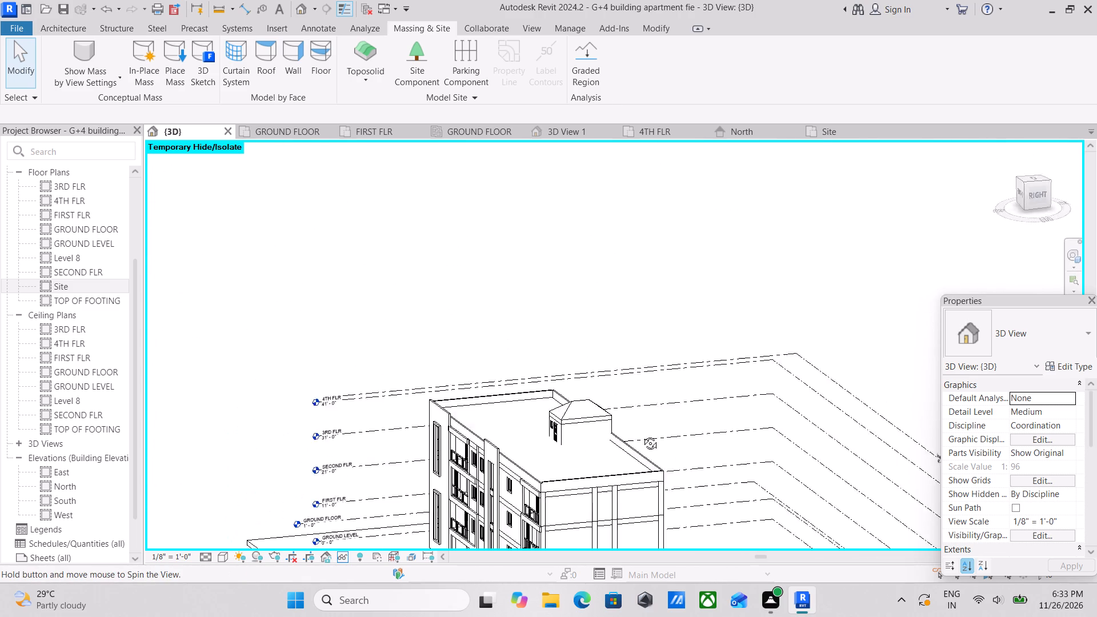
shift+middle_drag(642, 435, 826, 389)
shift+middle_drag(594, 452, 662, 447)
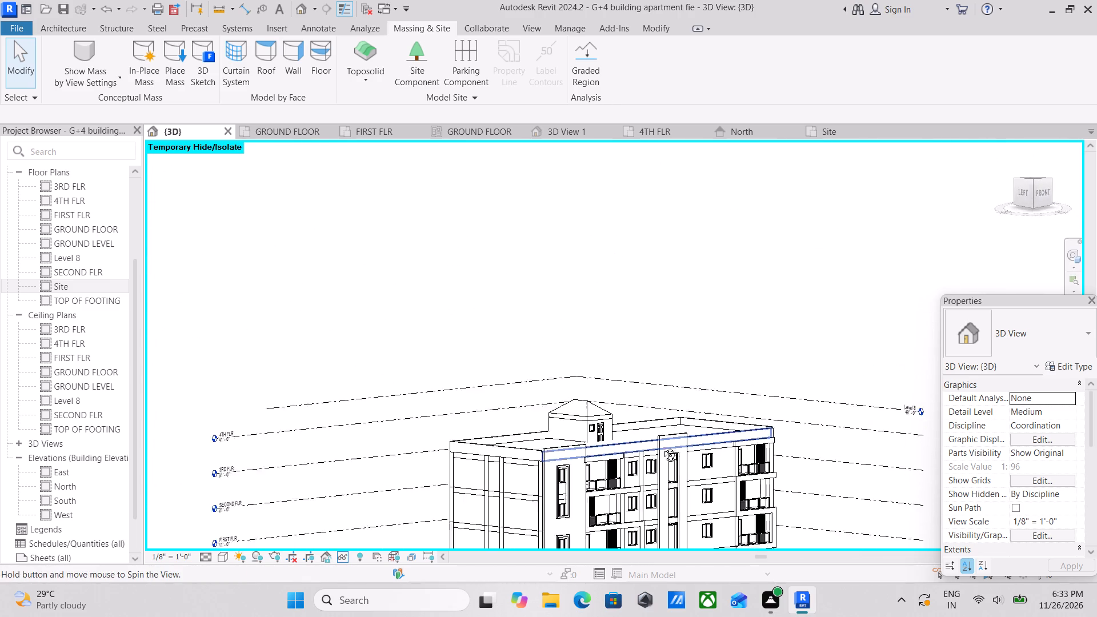
shift+middle_drag(662, 447, 698, 446)
scroll(672, 456, up, 1)
shift+middle_drag(608, 456, 563, 431)
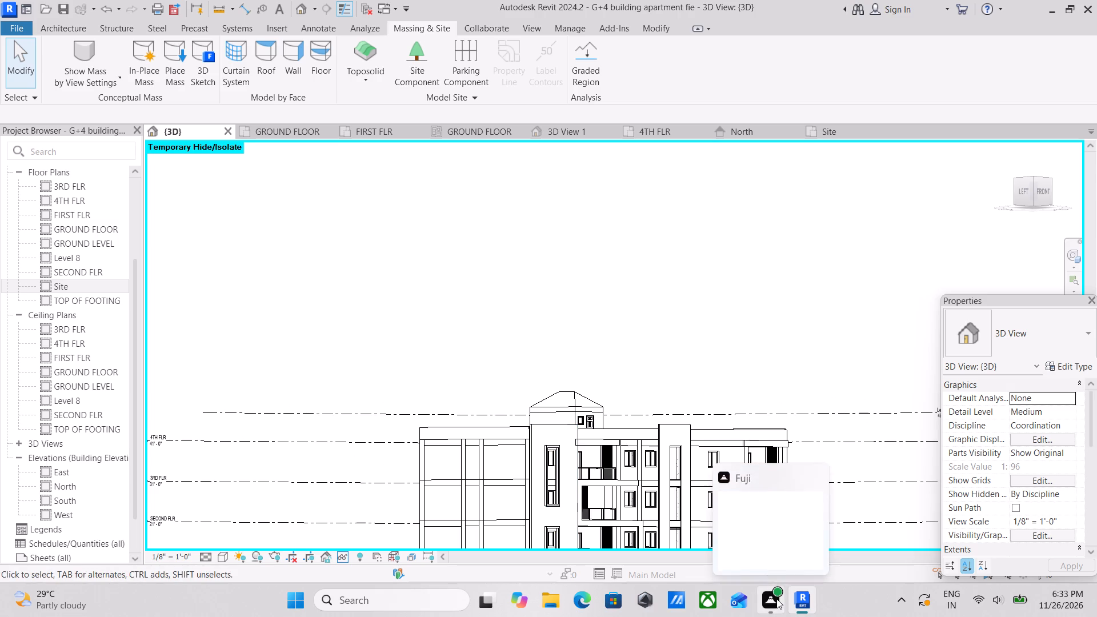
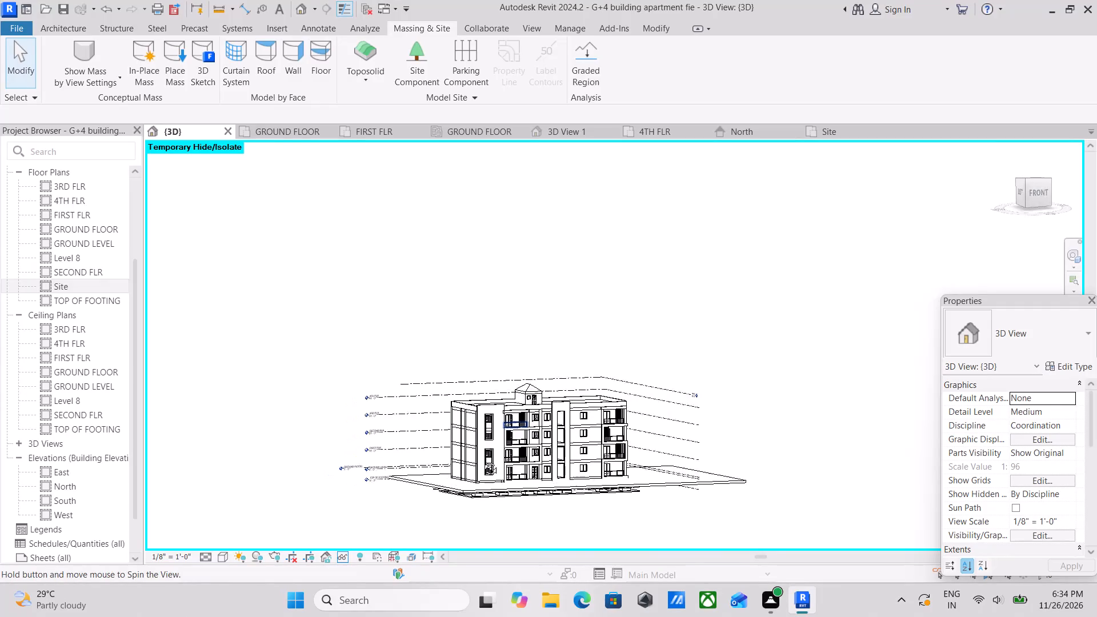
Set the 3D view's visual style to Realistic.
shift+middle_drag(532, 464, 489, 454)
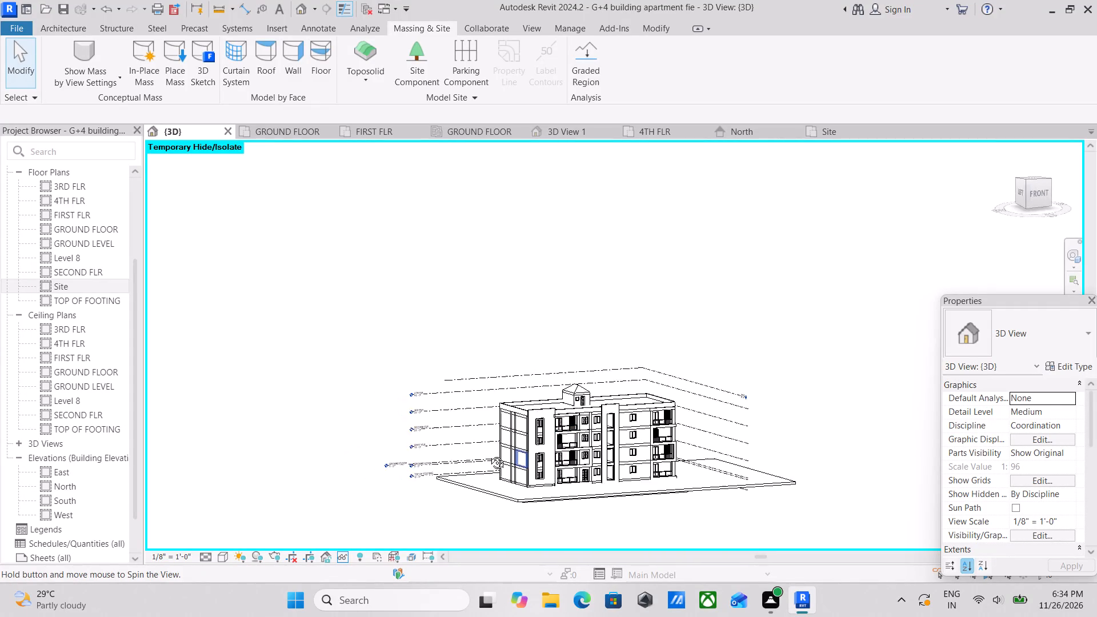
shift+middle_drag(489, 454, 475, 482)
shift+middle_drag(560, 476, 490, 487)
middle_drag(421, 502, 467, 380)
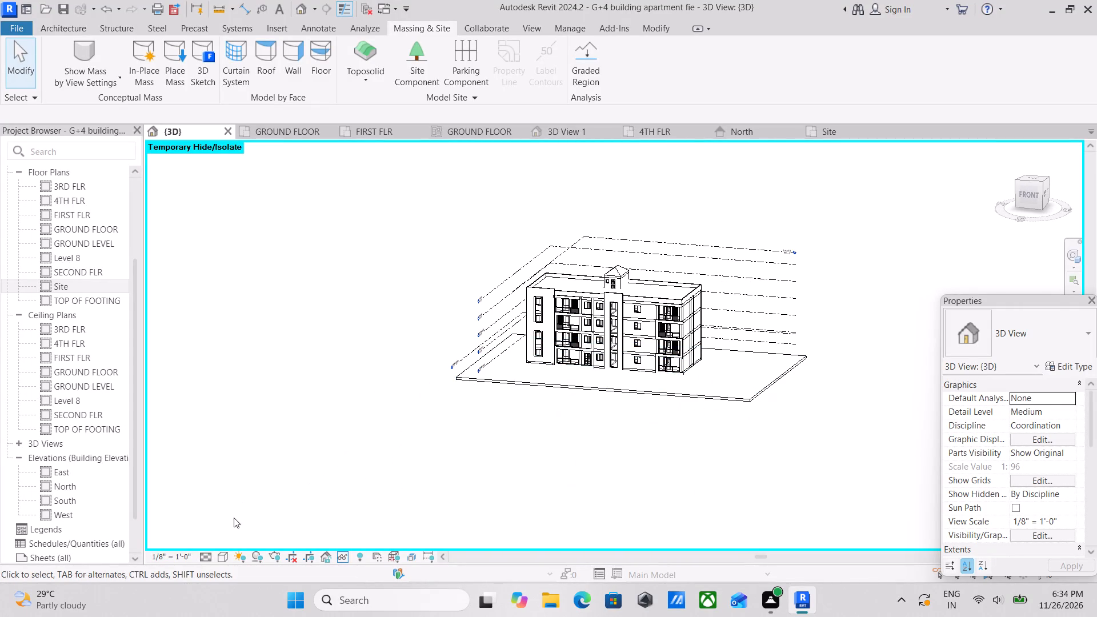
click(222, 553)
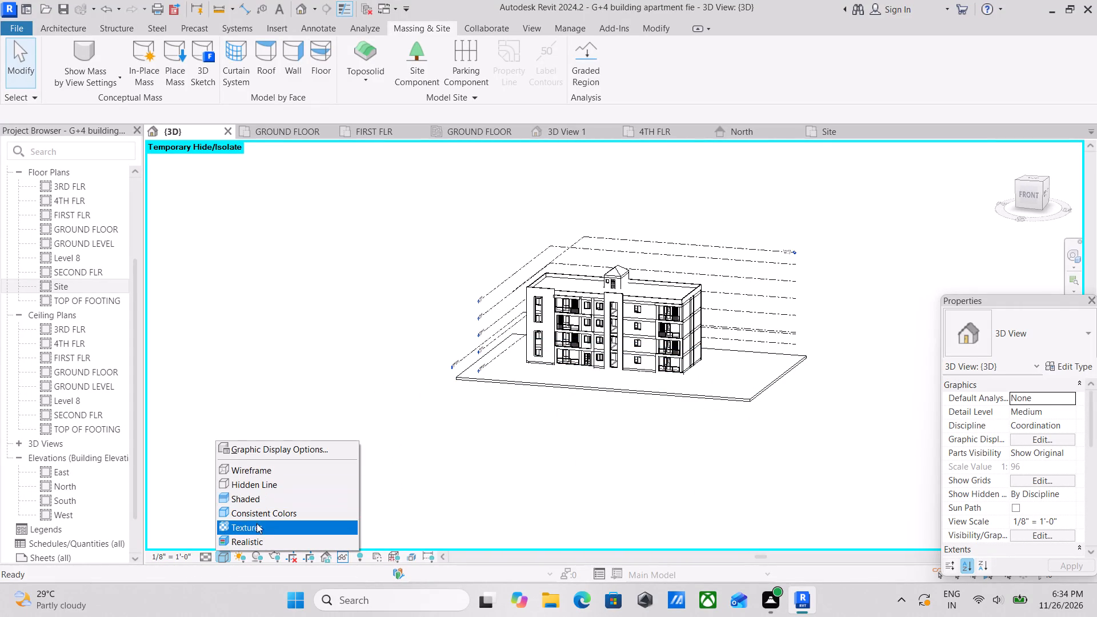
click(256, 539)
Review the front facade, the right side wall and the building's base on the grassland in the realistic 3D view.
scroll(590, 391, up, 4)
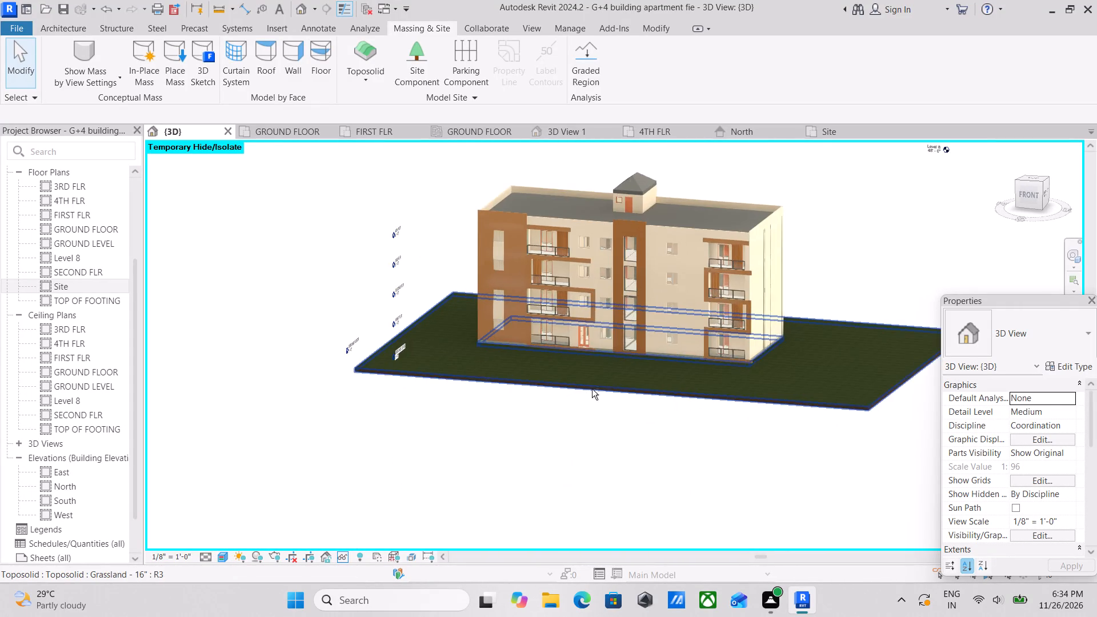
shift+middle_drag(592, 389, 640, 443)
scroll(644, 390, up, 1)
middle_drag(644, 390, 646, 476)
shift+scroll(702, 423, up, 1)
shift+middle_drag(702, 423, 672, 407)
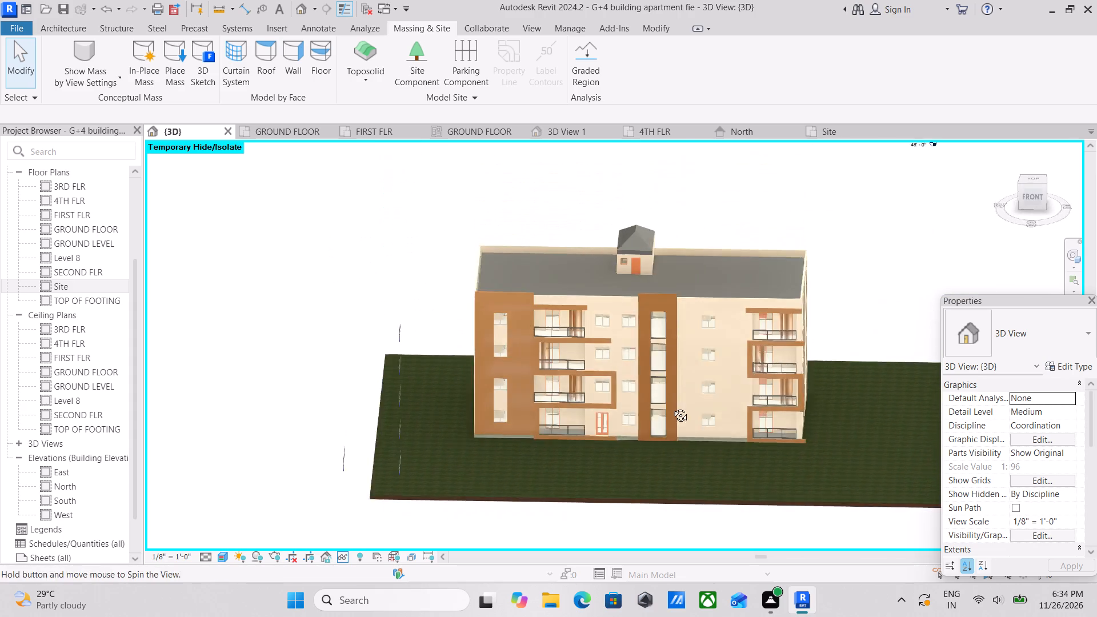
shift+middle_drag(672, 407, 665, 406)
scroll(665, 406, up, 5)
shift+middle_drag(629, 429, 569, 426)
shift+middle_drag(618, 428, 594, 459)
shift+scroll(594, 457, down, 2)
shift+middle_drag(594, 457, 477, 421)
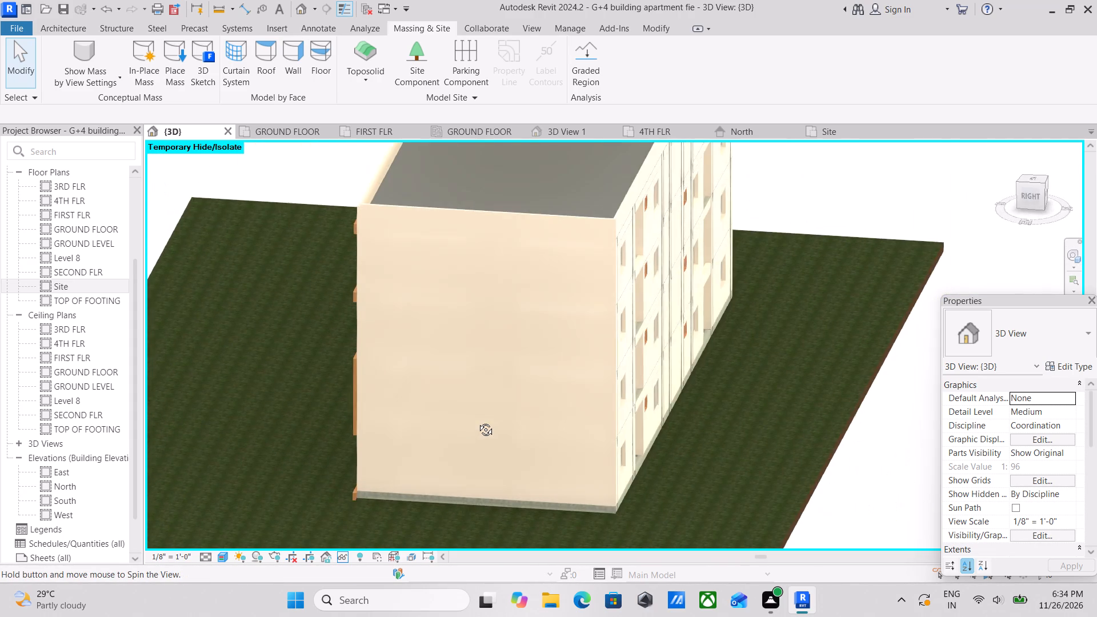
shift+middle_drag(477, 421, 391, 423)
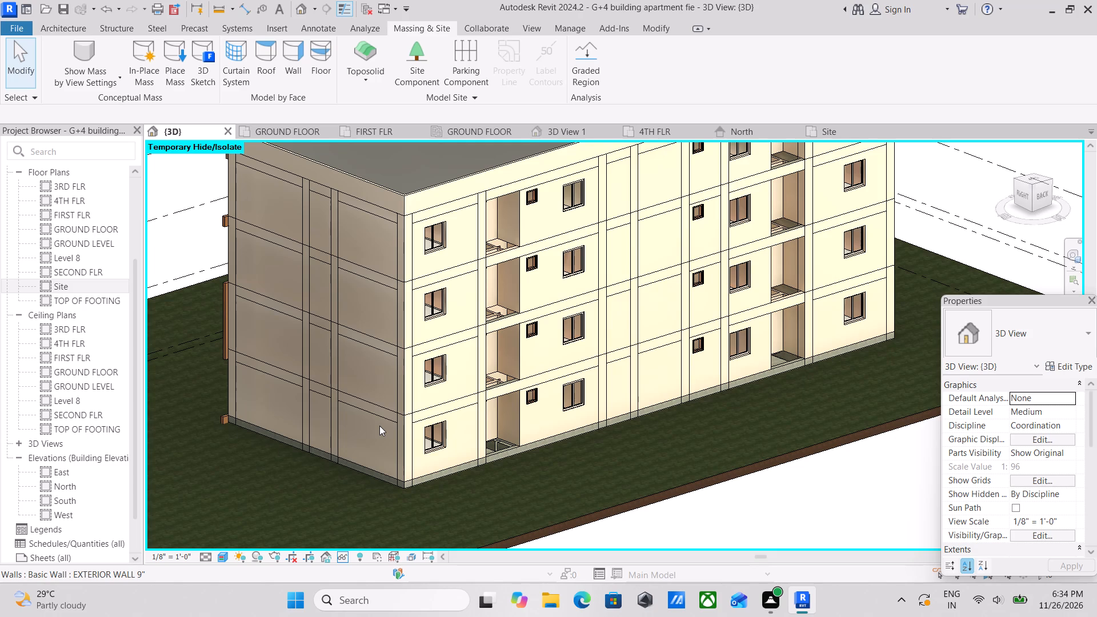
Examine the rear facade and the blank left side wall up to the front corner in 3D.
scroll(402, 361, down, 4)
shift+middle_drag(441, 368, 300, 417)
shift+middle_drag(467, 406, 365, 392)
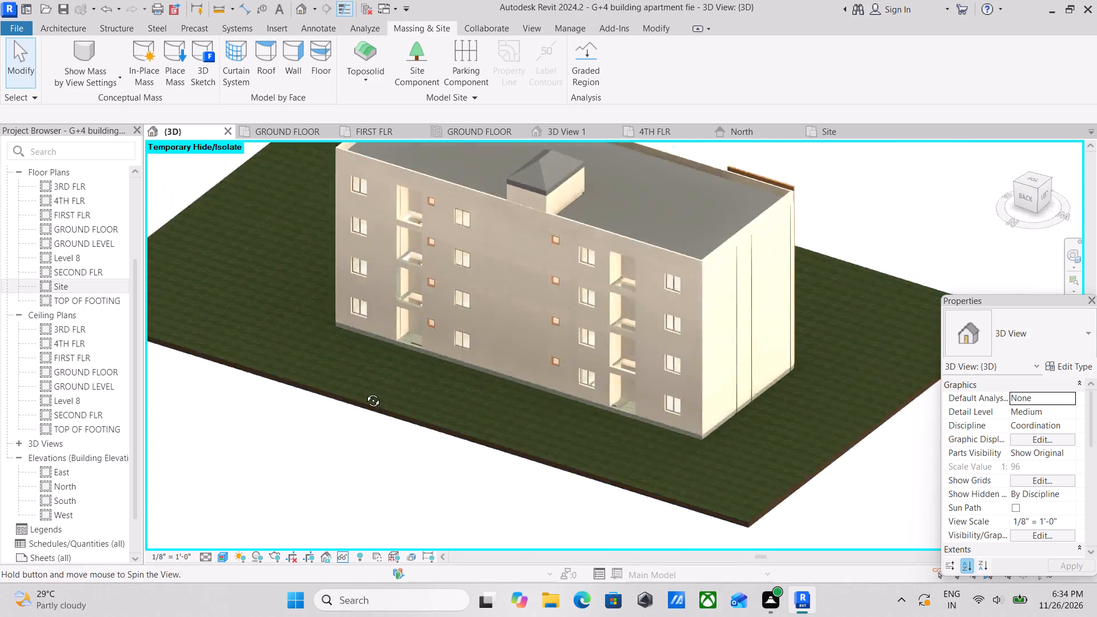
shift+middle_drag(365, 392, 308, 373)
scroll(449, 446, up, 2)
shift+middle_drag(478, 434, 315, 355)
shift+middle_drag(315, 355, 352, 366)
shift+middle_drag(358, 371, 386, 364)
shift+middle_drag(427, 401, 441, 404)
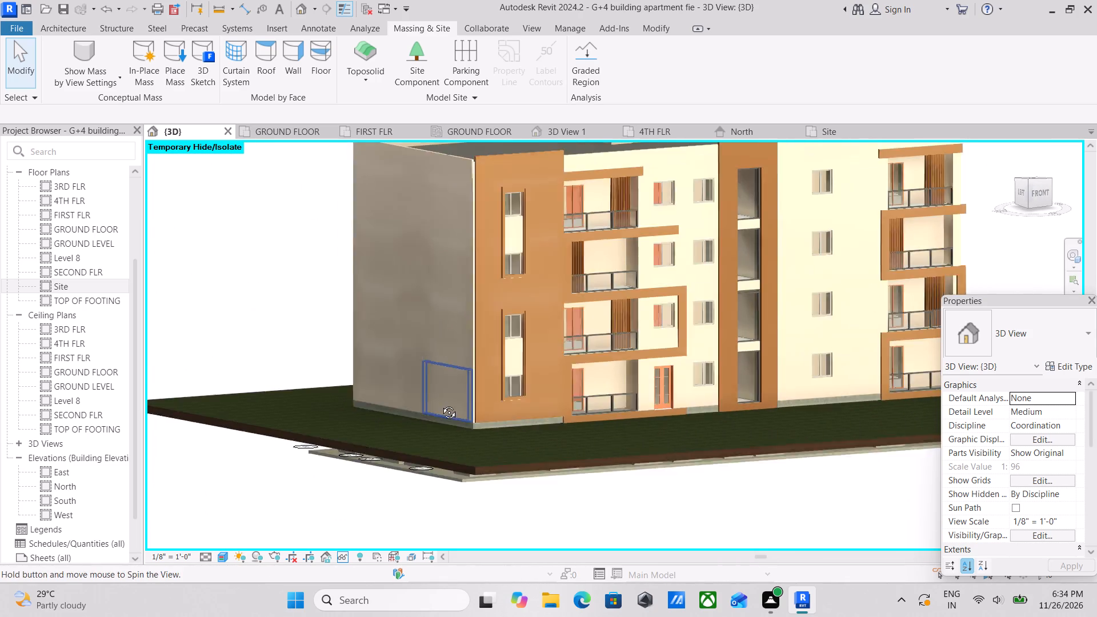
shift+middle_drag(441, 404, 456, 407)
Place a Fixed 24" x 24" window in the ground-floor left side wall, in the bay nearest the front facade.
scroll(460, 409, up, 2)
shift+middle_drag(510, 408, 537, 415)
scroll(552, 404, up, 1)
shift+middle_drag(552, 404, 560, 408)
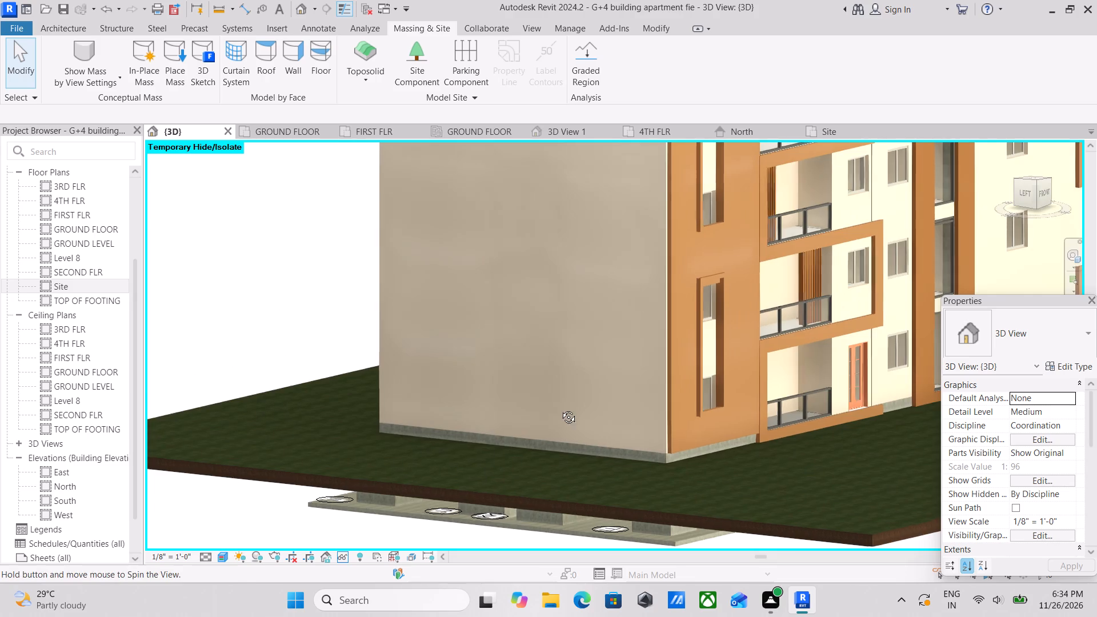
shift+middle_drag(560, 408, 567, 413)
middle_drag(631, 415, 637, 419)
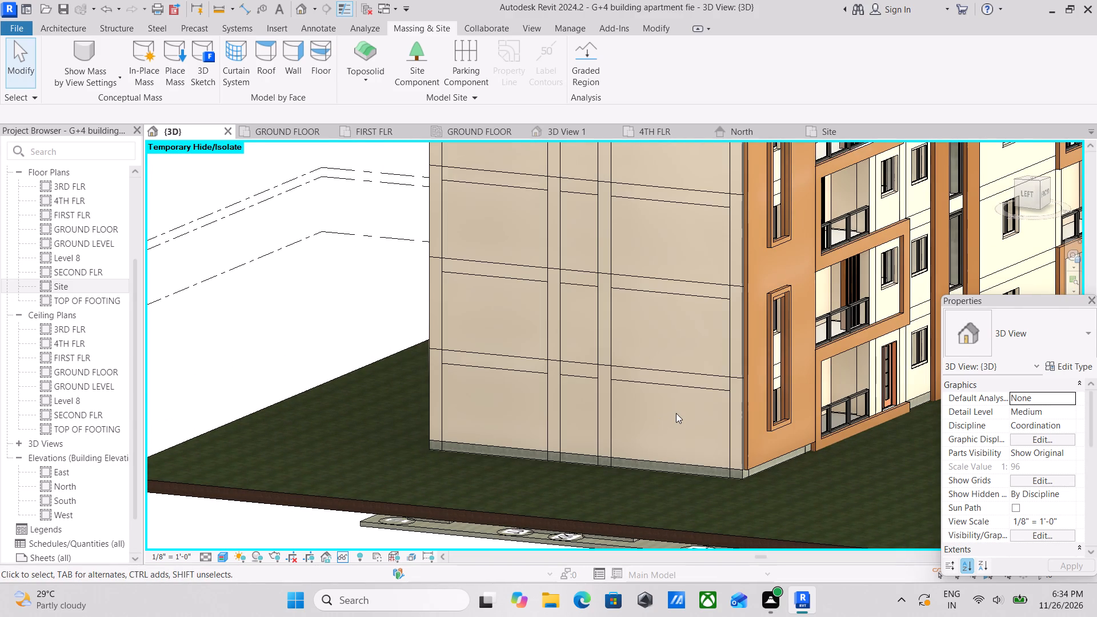
text(WN)
scroll(645, 392, up, 1)
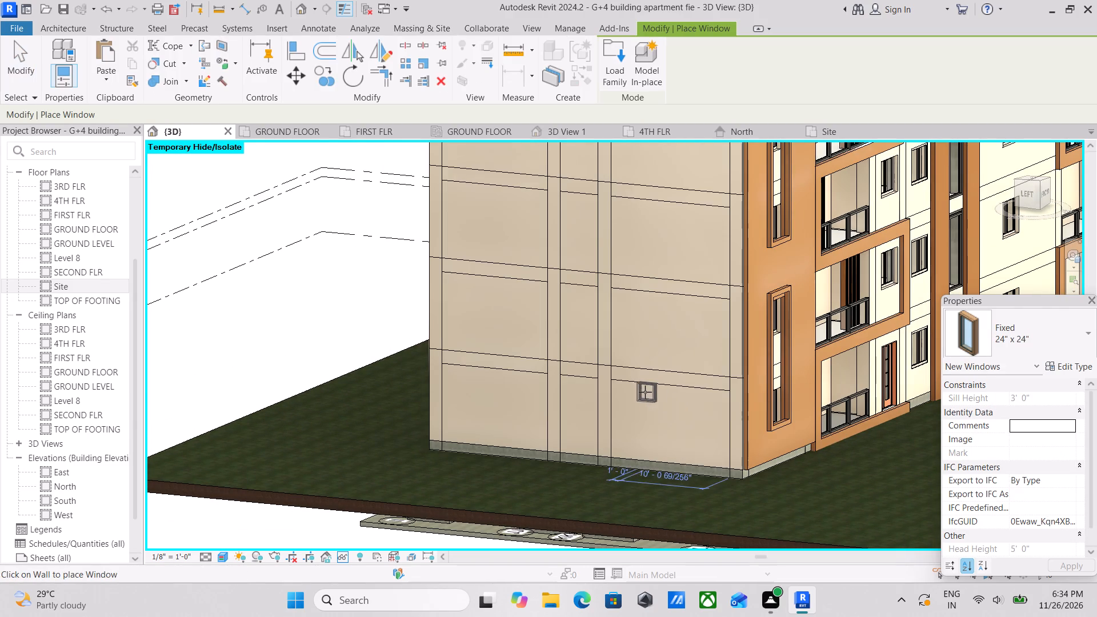
scroll(645, 392, up, 4)
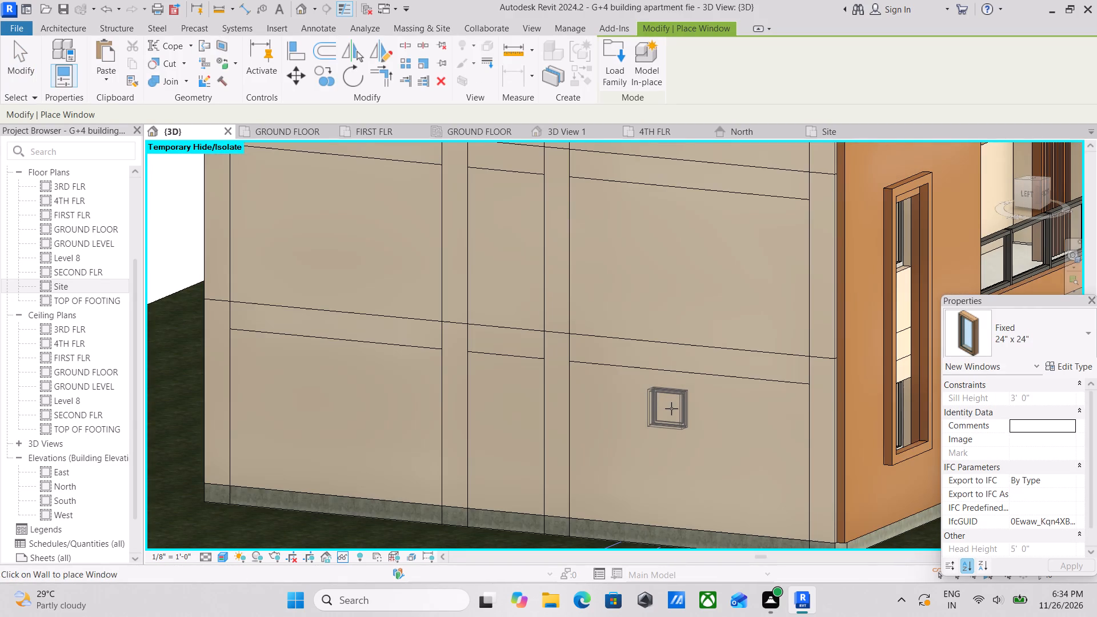
click(681, 412)
key(Escape)
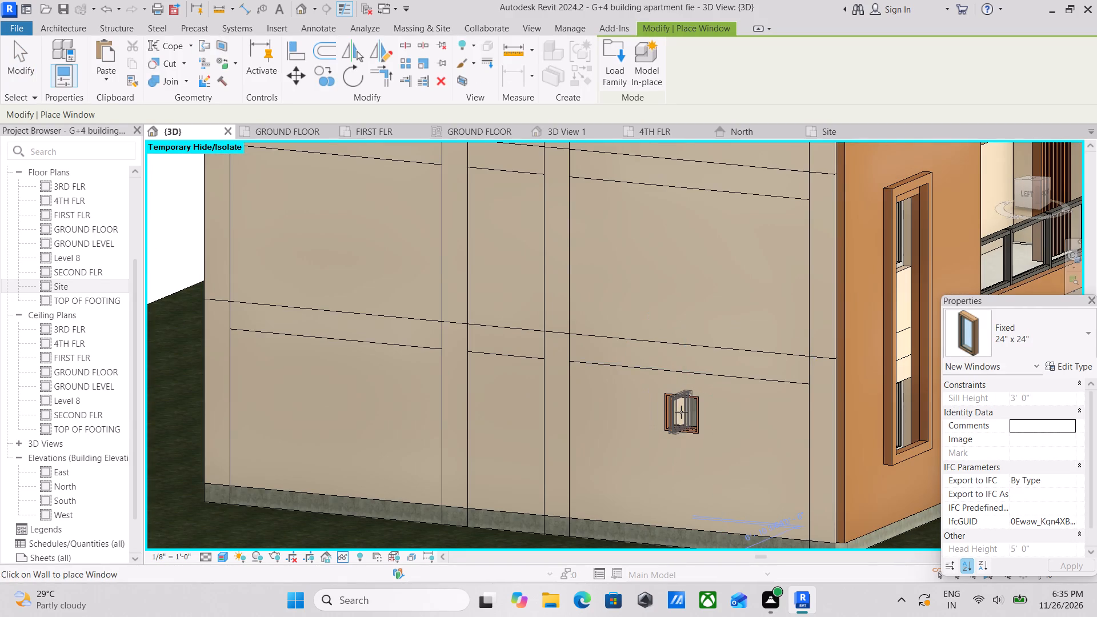
key(Escape)
key(Escape)
Copy the new side-wall window and paste it aligned to the FIRST FLR, SECOND FLR, 3RD FLR and 4TH FLR levels.
click(700, 419)
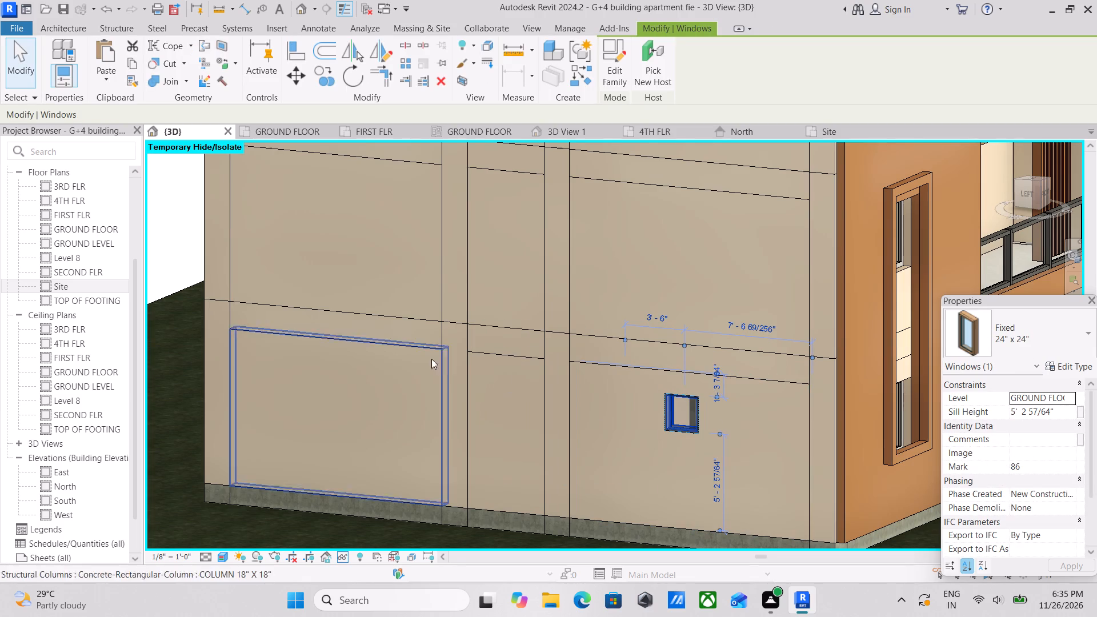
middle_click(431, 359)
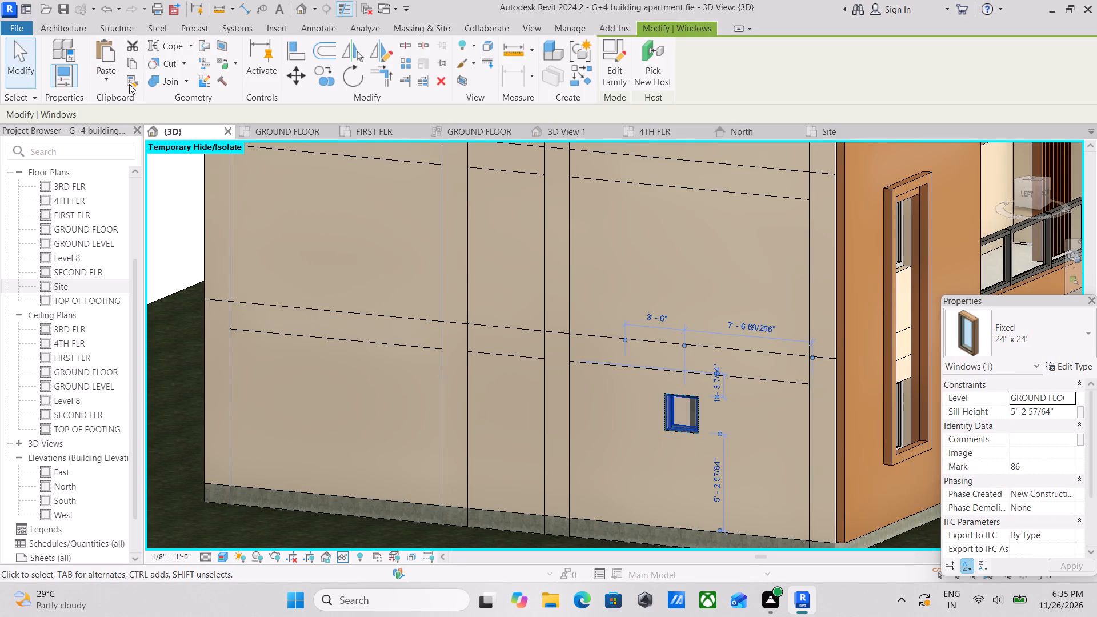
click(139, 65)
click(111, 83)
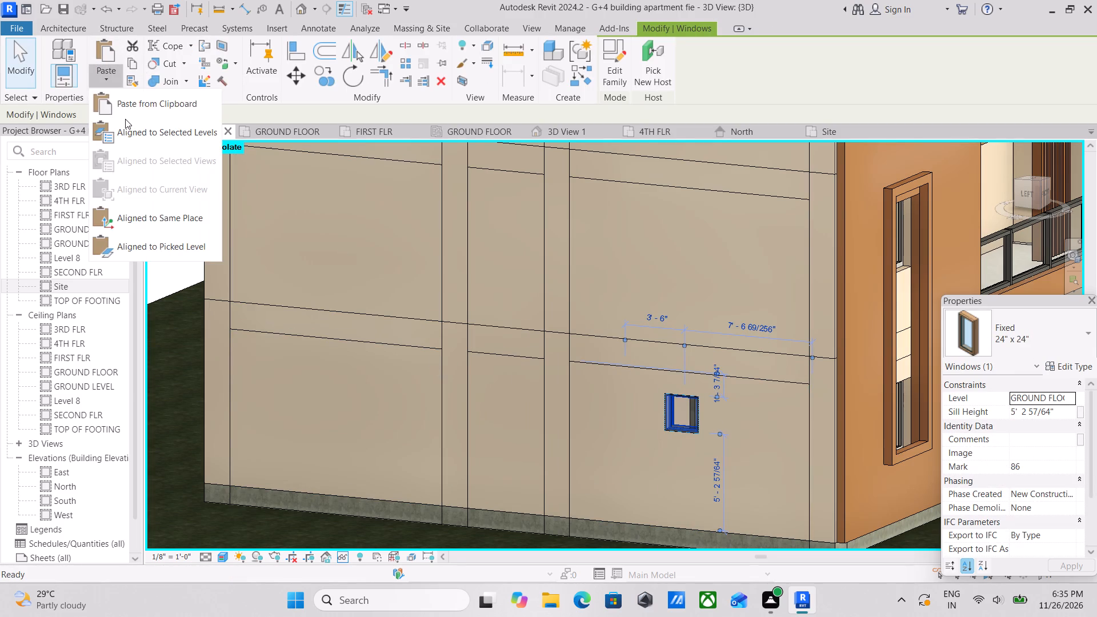
click(125, 119)
scroll(547, 257, up, 2)
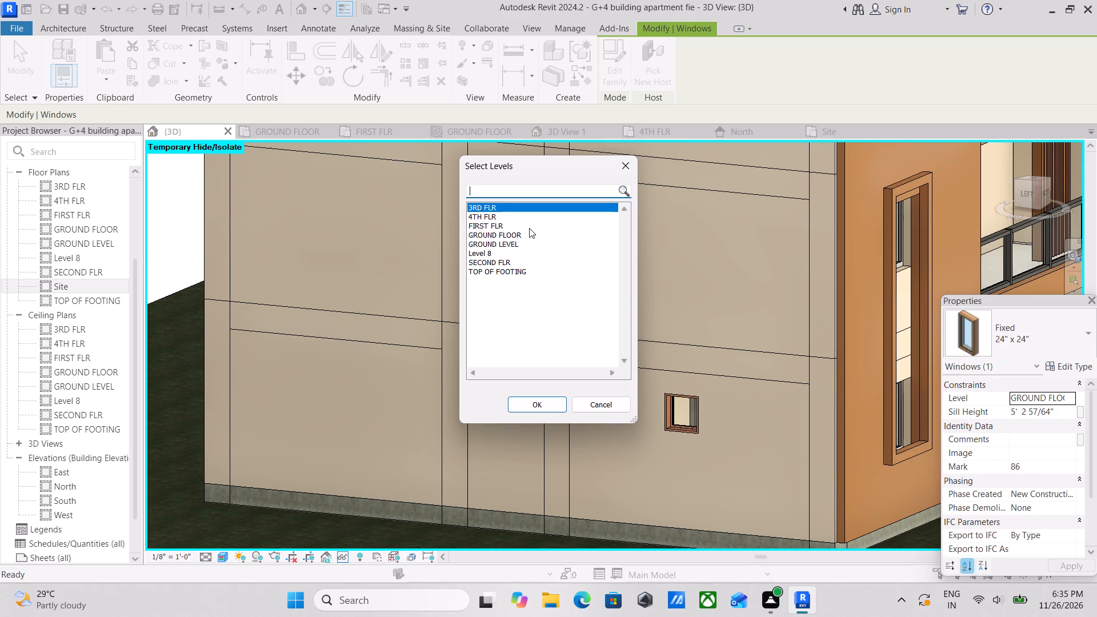
click(509, 269)
click(495, 227)
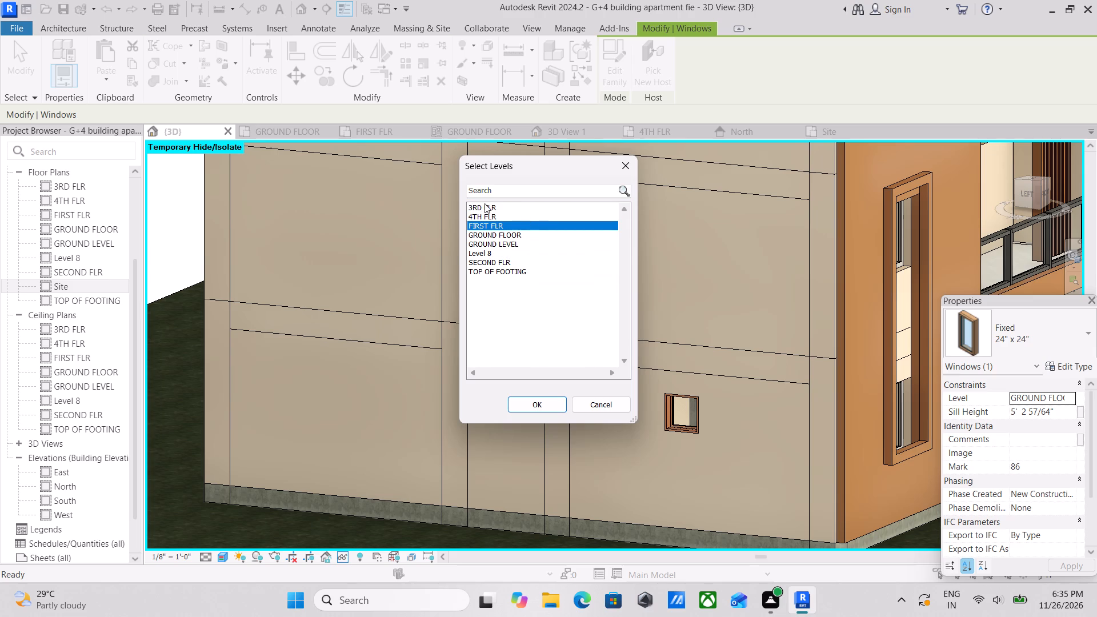
ctrl+click(497, 259)
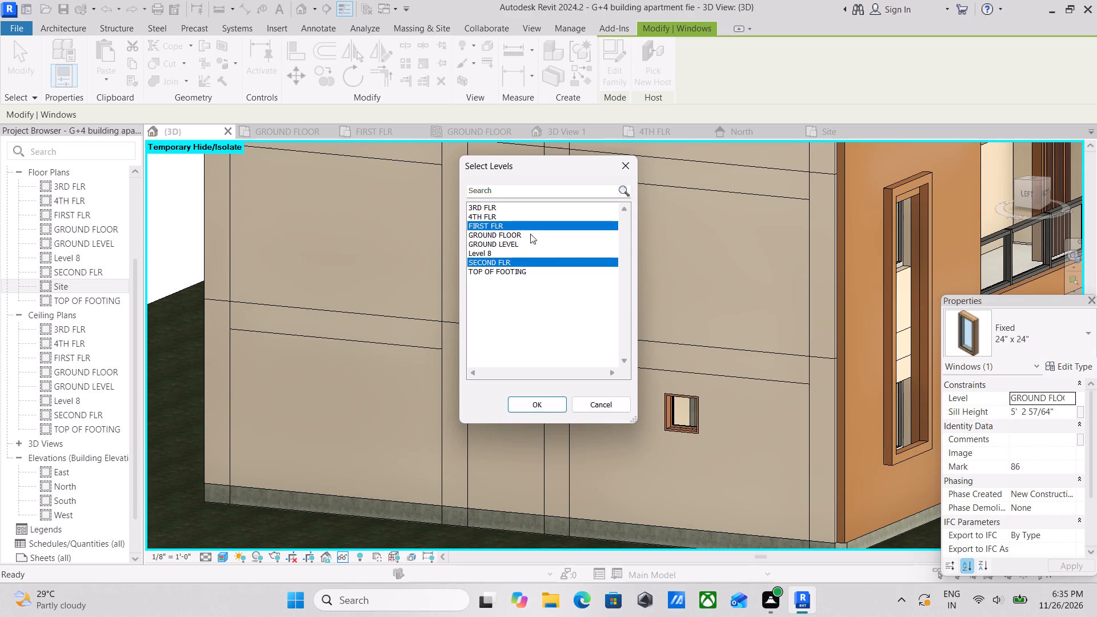
ctrl+click(492, 204)
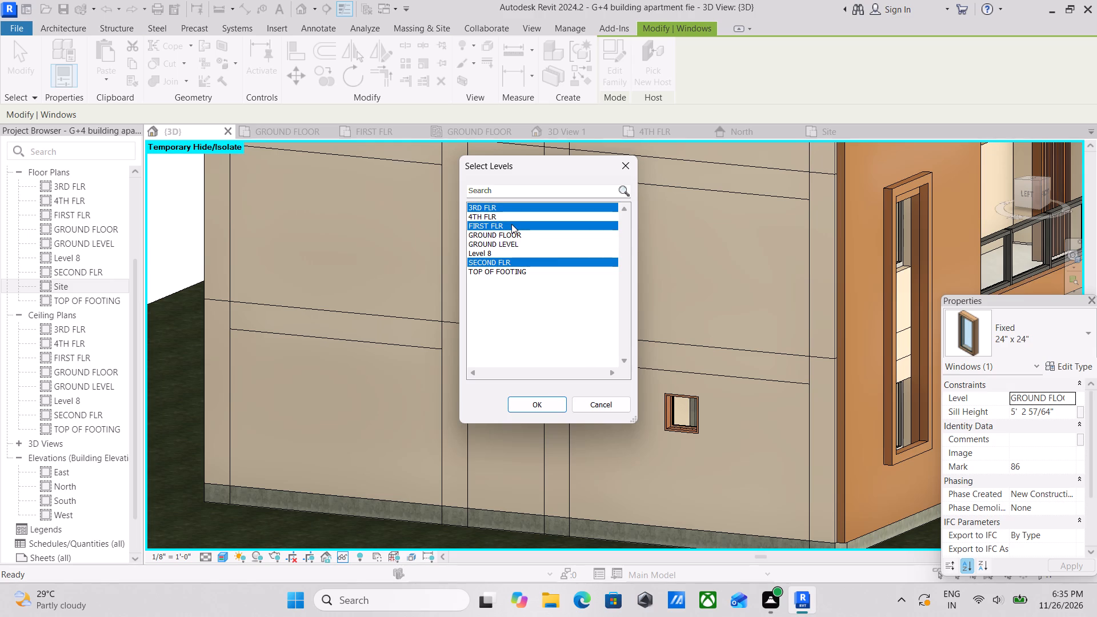
ctrl+click(511, 224)
ctrl+click(502, 223)
ctrl+click(499, 216)
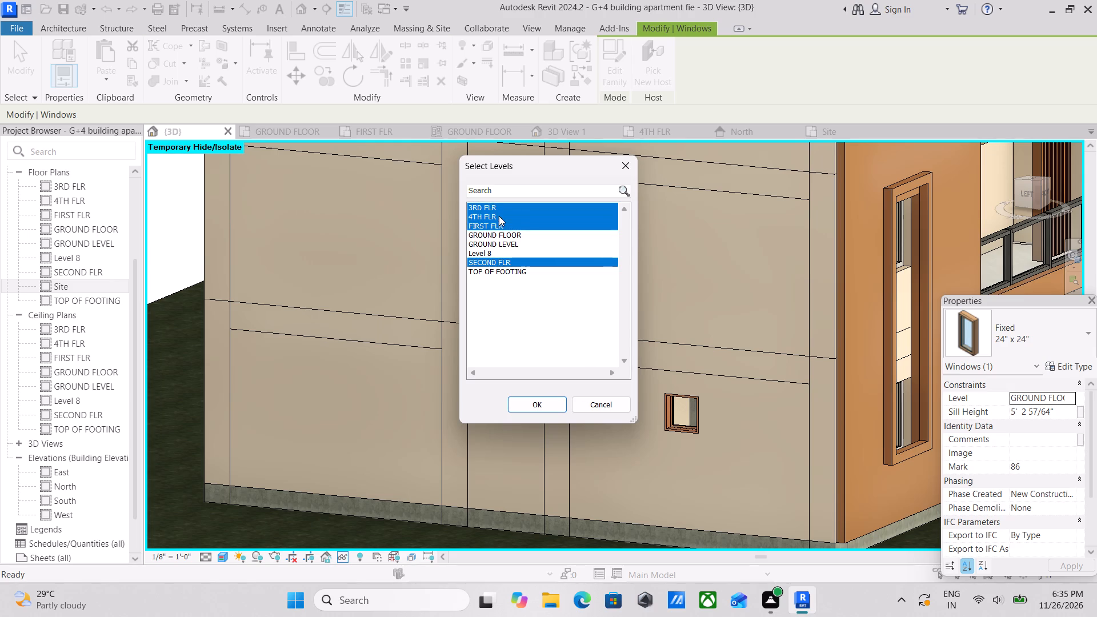
click(537, 405)
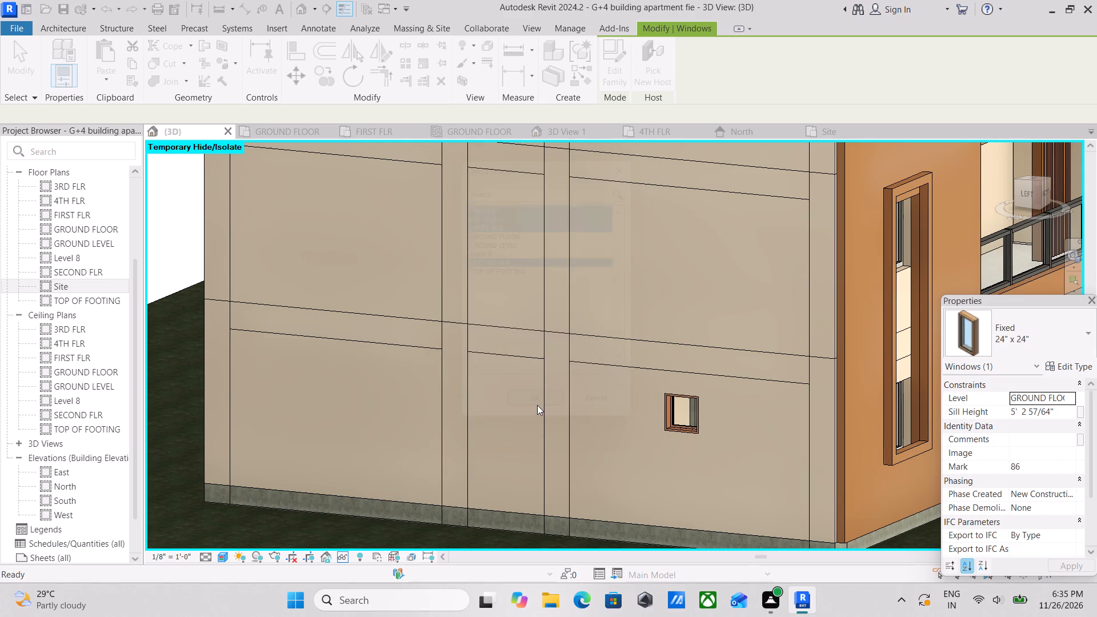
scroll(537, 405, down, 6)
middle_drag(536, 406, 537, 473)
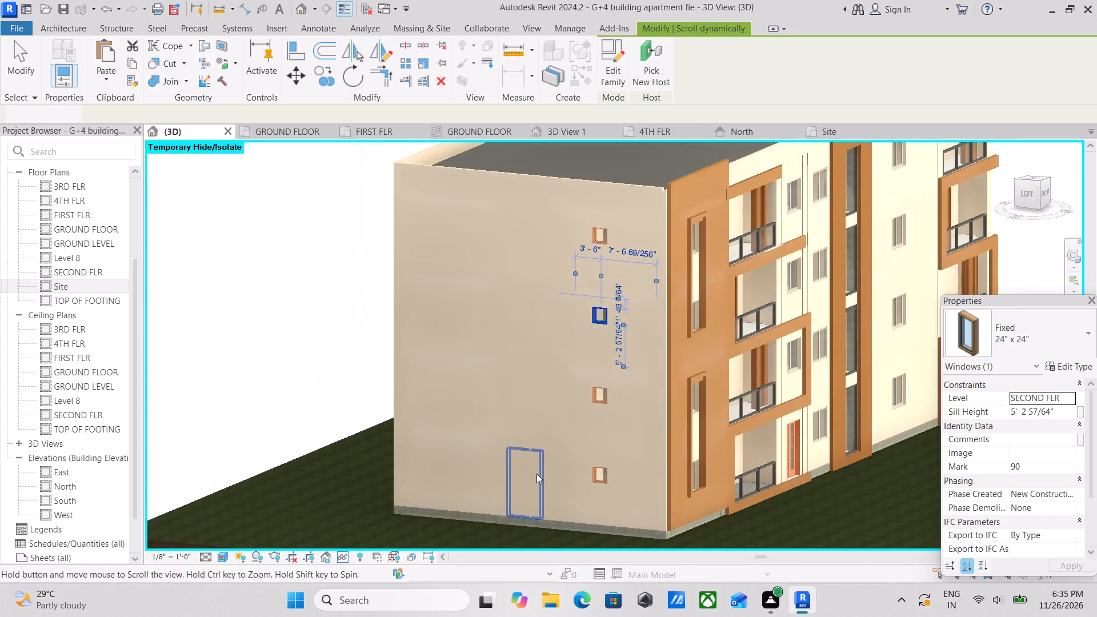
ctrl+middle_drag(533, 432, 588, 430)
key(Escape)
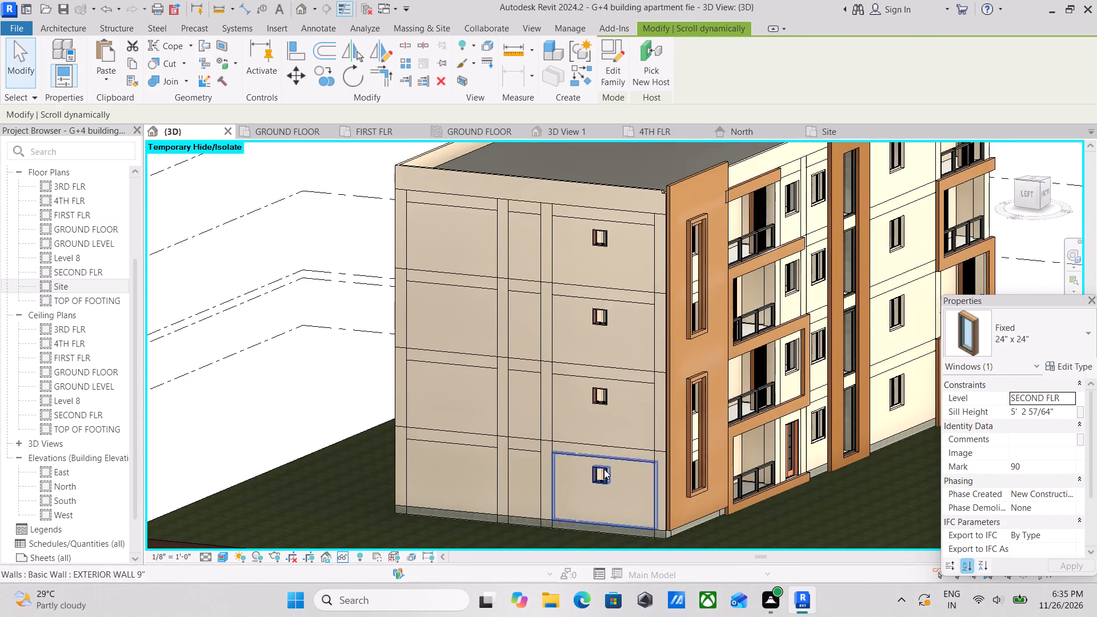
Examine the column of side-wall windows in relation to the front and rear facades in 3D.
middle_drag(600, 468, 582, 439)
scroll(575, 435, down, 2)
middle_drag(575, 435, 541, 435)
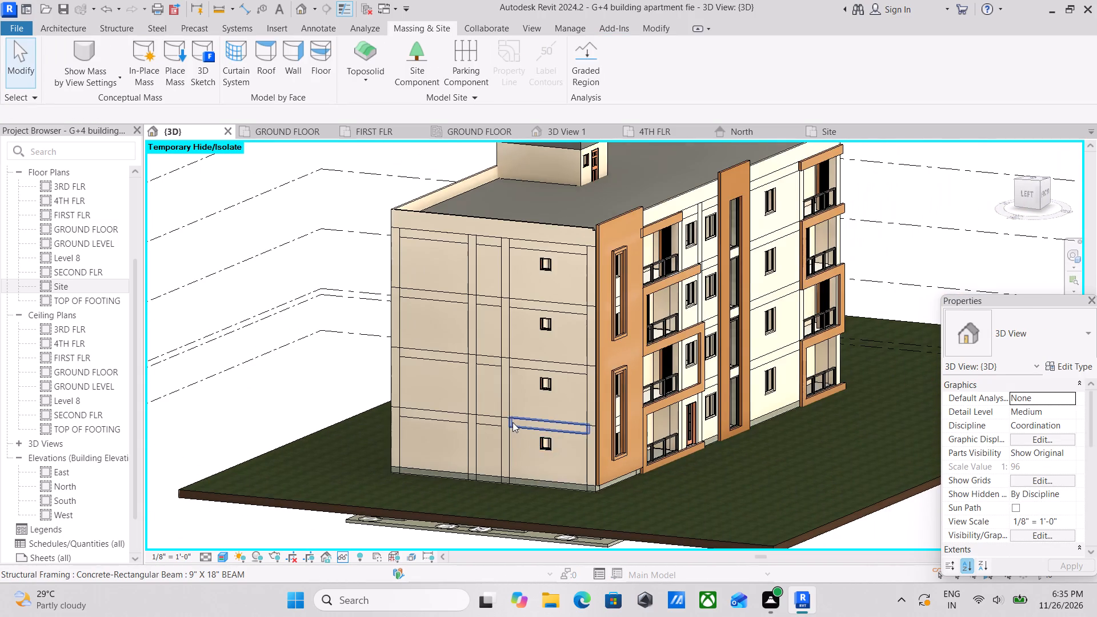
scroll(513, 422, up, 2)
scroll(513, 422, down, 2)
ctrl+middle_drag(513, 422, 602, 466)
scroll(565, 457, down, 2)
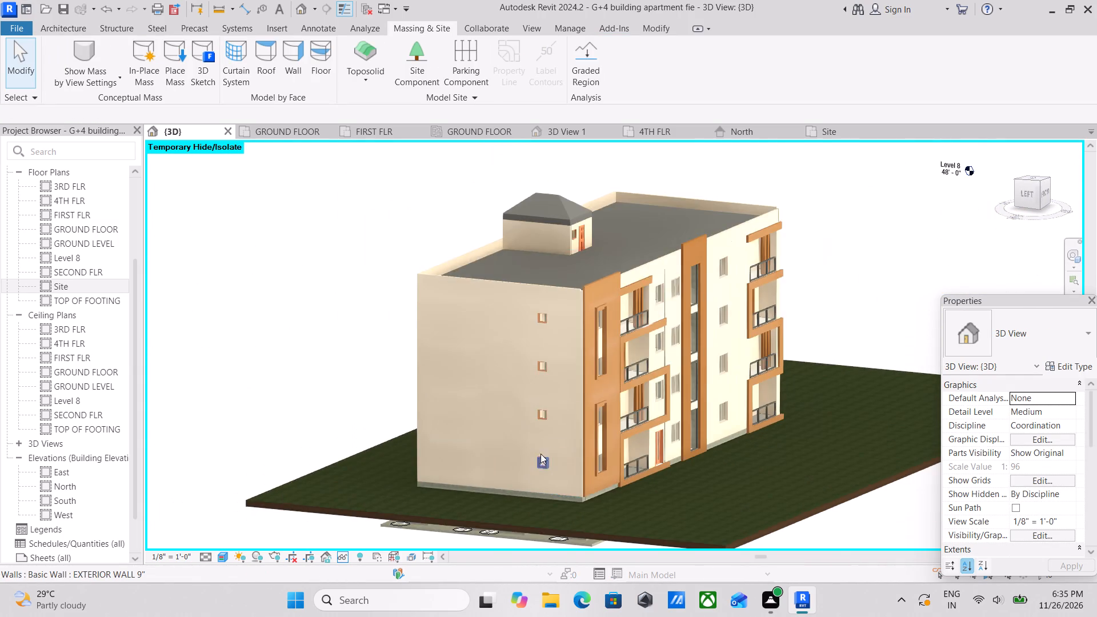
scroll(541, 454, down, 2)
shift+middle_drag(522, 442, 539, 448)
scroll(540, 448, down, 1)
scroll(491, 435, down, 1)
ctrl+middle_drag(491, 435, 530, 462)
shift+scroll(499, 422, down, 1)
shift+middle_drag(499, 422, 622, 443)
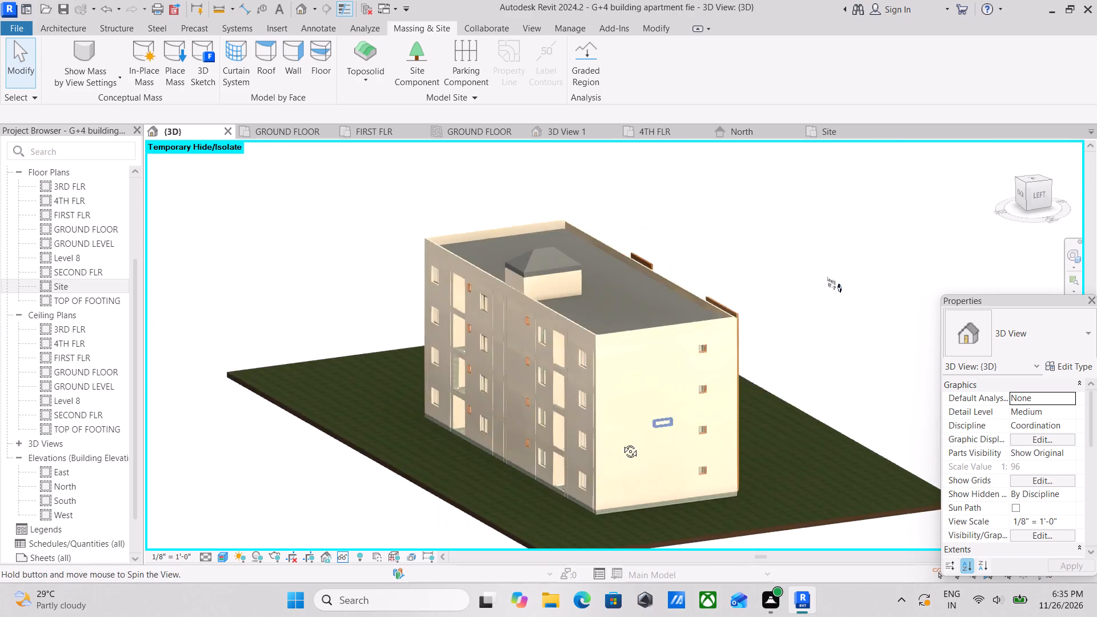
shift+middle_drag(622, 443, 624, 442)
shift+middle_drag(646, 429, 706, 430)
scroll(709, 428, up, 1)
middle_drag(728, 406, 697, 482)
scroll(697, 482, up, 1)
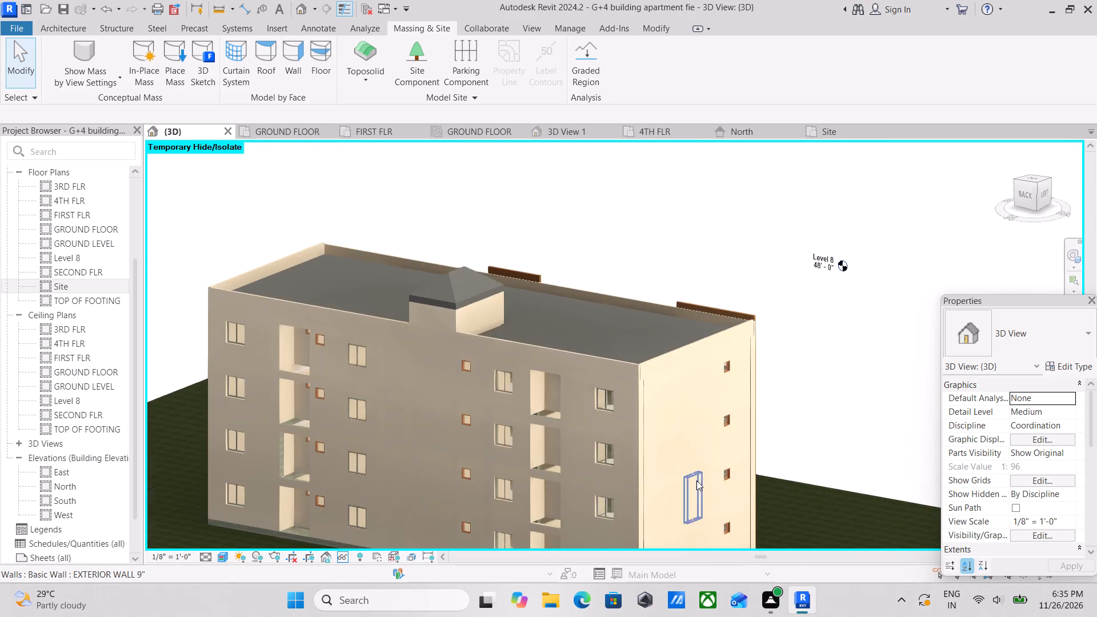
Review the front, rear and left side again in 3D, looking closely at the upper side-wall windows and roof edge.
shift+middle_drag(696, 440, 363, 418)
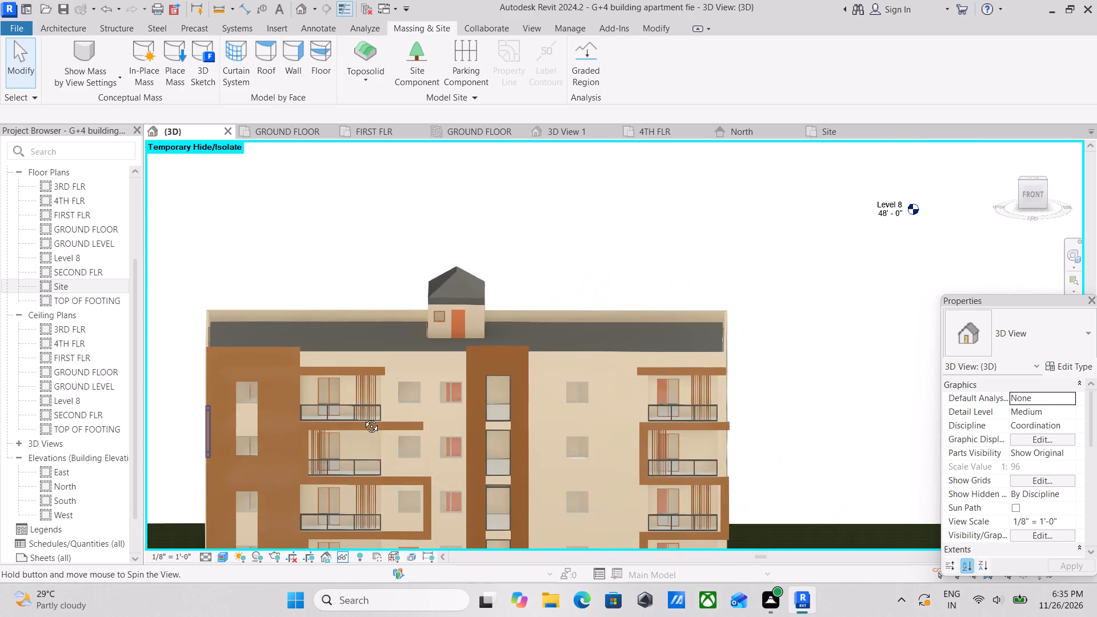
shift+middle_drag(363, 418, 620, 387)
shift+middle_drag(598, 404, 621, 437)
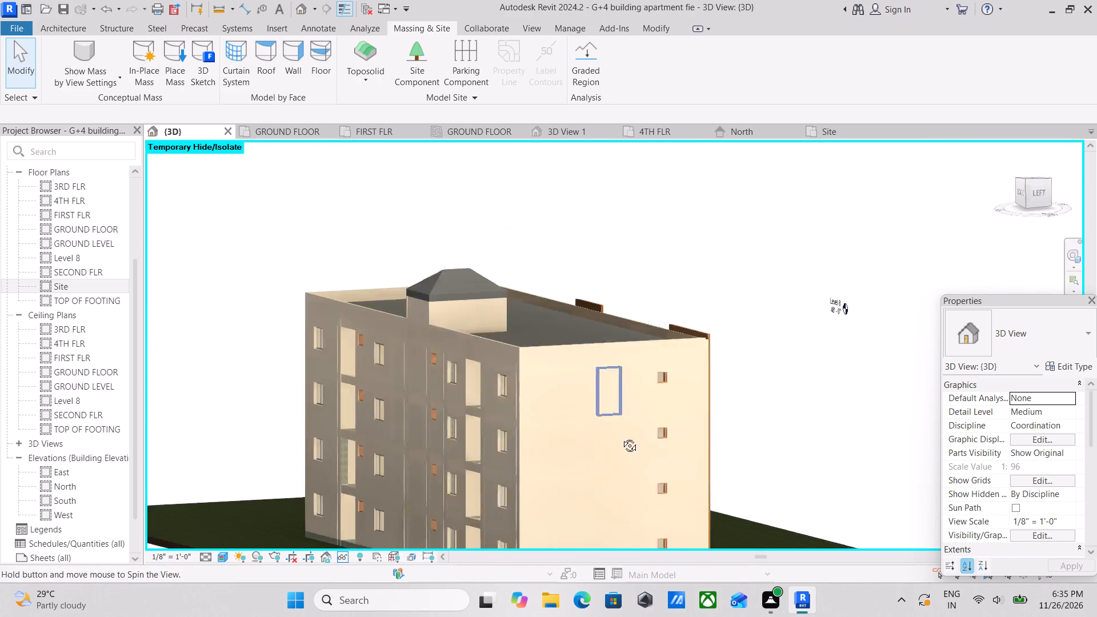
shift+middle_drag(621, 437, 658, 462)
shift+scroll(658, 462, up, 2)
middle_drag(658, 462, 555, 373)
scroll(545, 367, down, 2)
shift+middle_drag(597, 399, 479, 344)
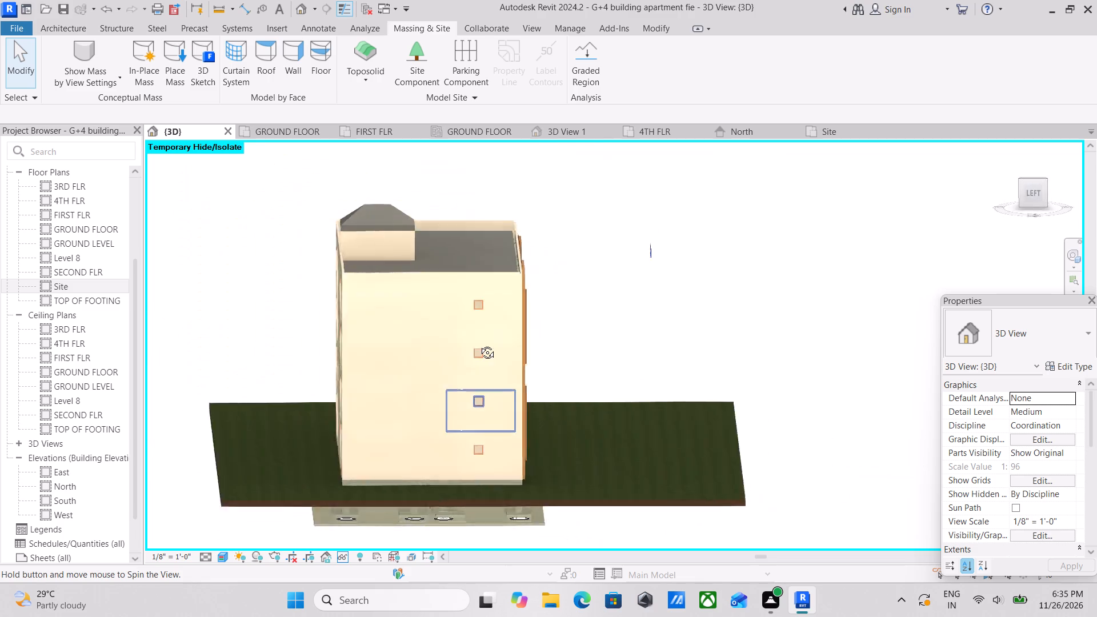
shift+middle_drag(479, 344, 442, 358)
shift+middle_drag(468, 381, 425, 394)
middle_drag(380, 401, 407, 420)
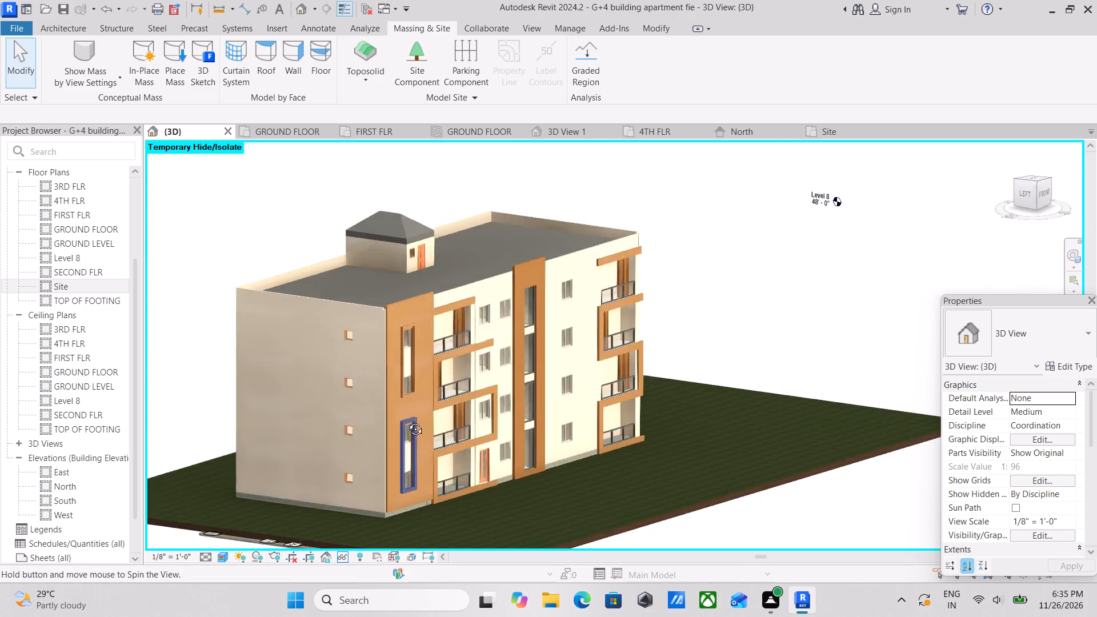
middle_drag(407, 420, 447, 451)
scroll(450, 451, up, 4)
middle_drag(421, 396, 471, 385)
shift+middle_drag(459, 388, 467, 395)
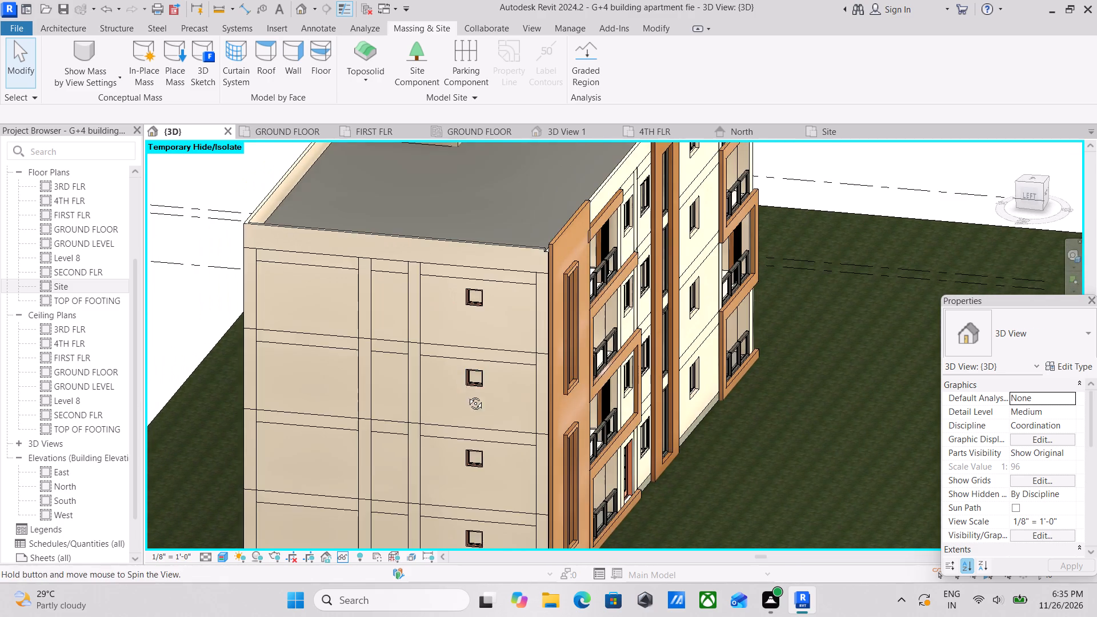
shift+middle_drag(467, 395, 525, 440)
scroll(654, 318, up, 5)
middle_drag(485, 334, 543, 362)
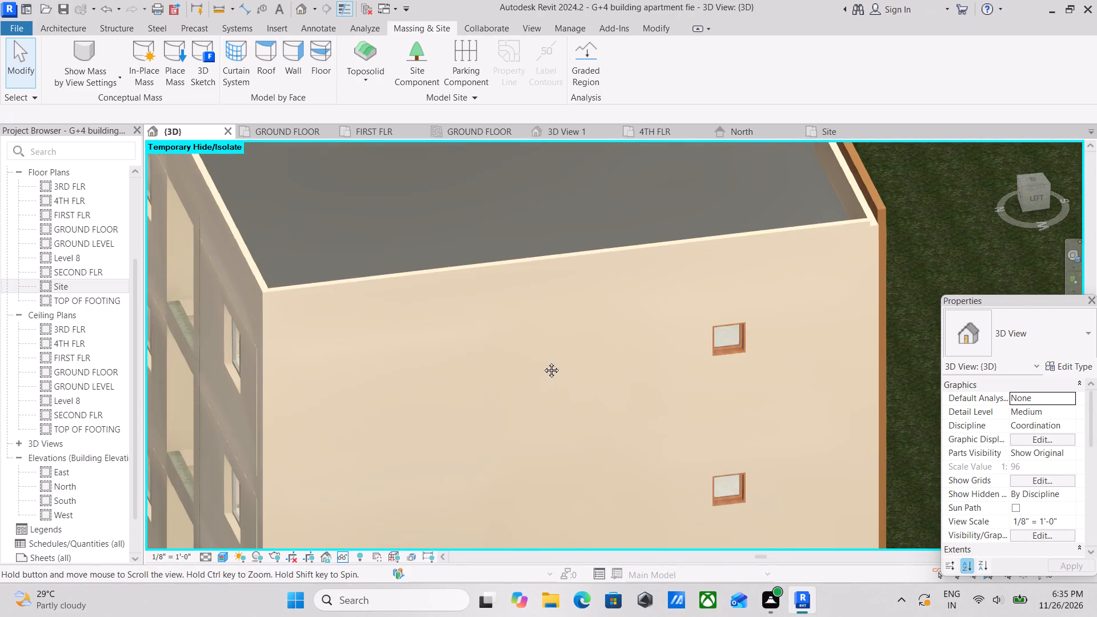
Place a w2.0001 4' X 4' WINDOW in the top storey's left side wall, in the bay nearest the rear facade.
middle_drag(543, 362, 570, 355)
text(WN)
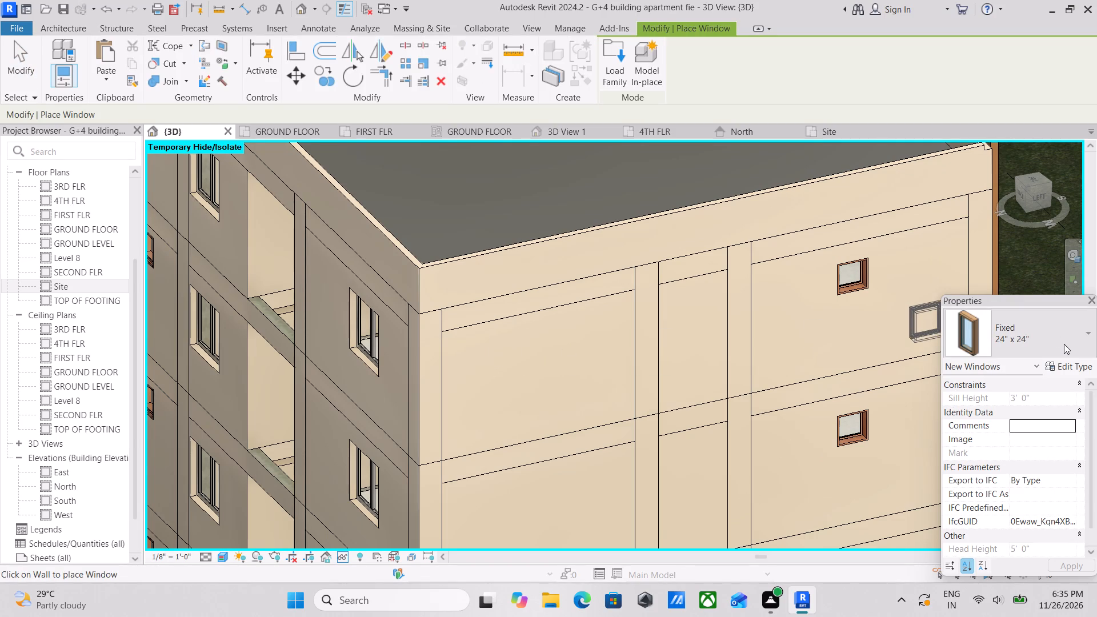
click(1064, 344)
scroll(1016, 175, up, 3)
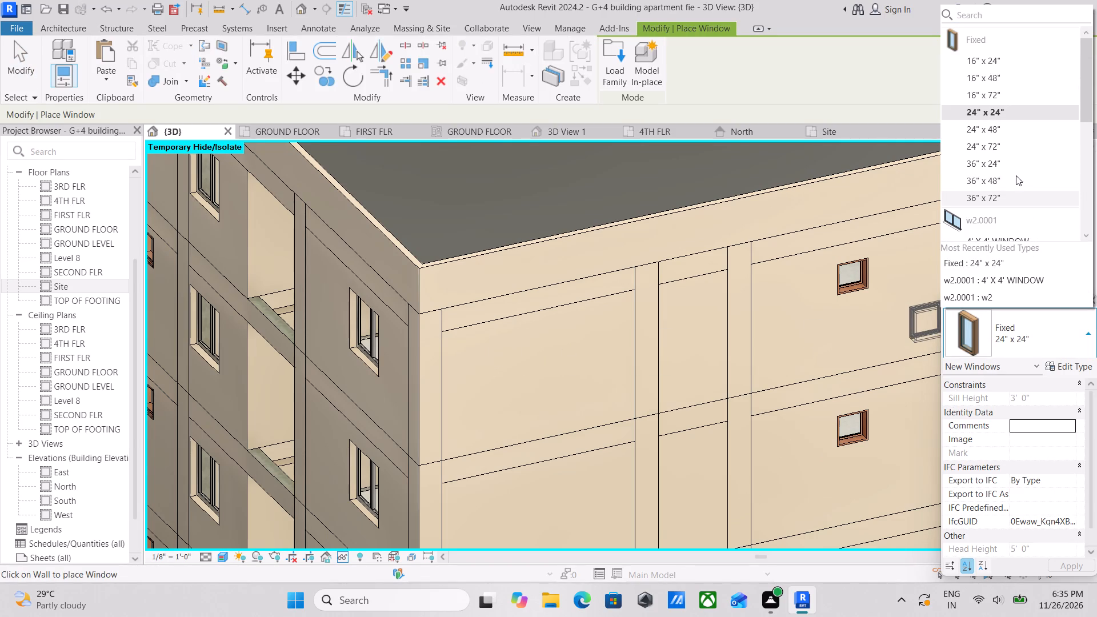
scroll(1004, 178, up, 3)
scroll(972, 233, down, 1)
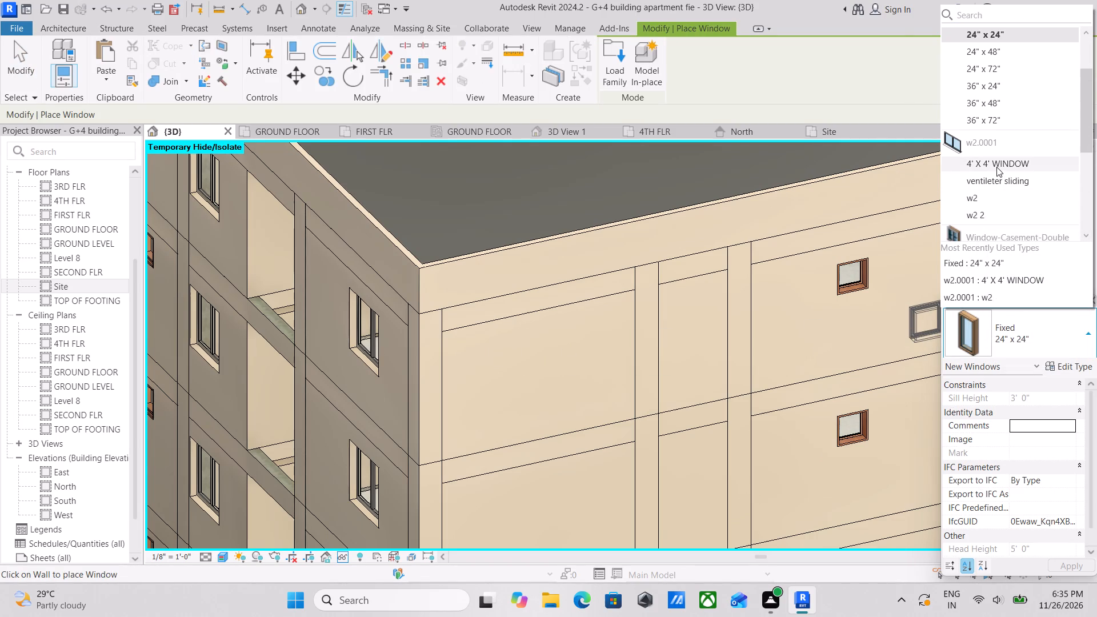
click(996, 167)
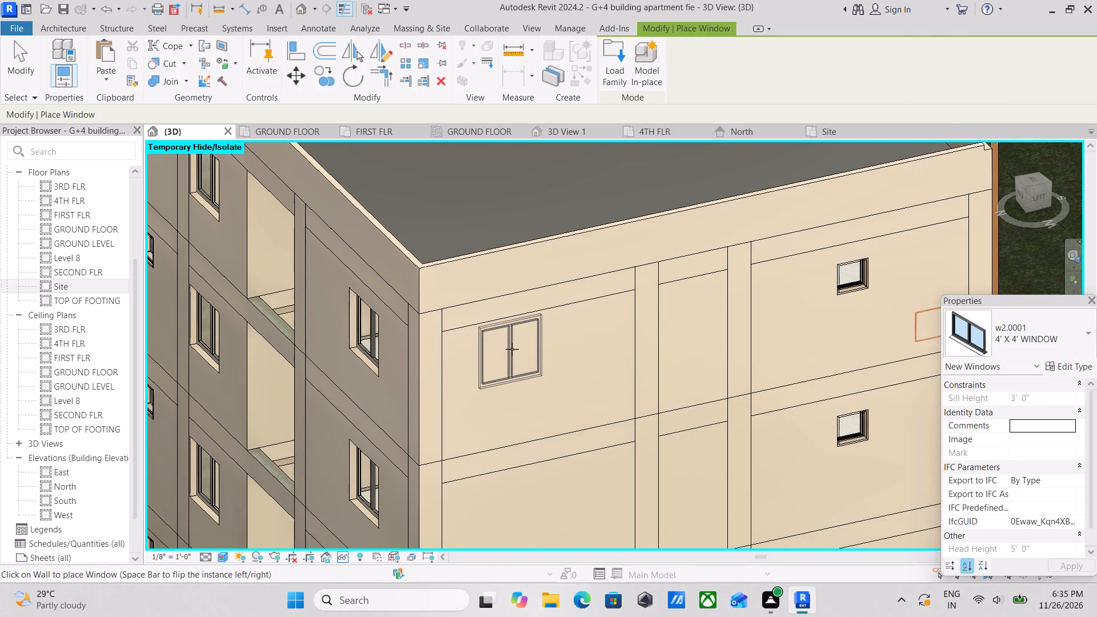
scroll(514, 349, up, 2)
scroll(528, 342, down, 1)
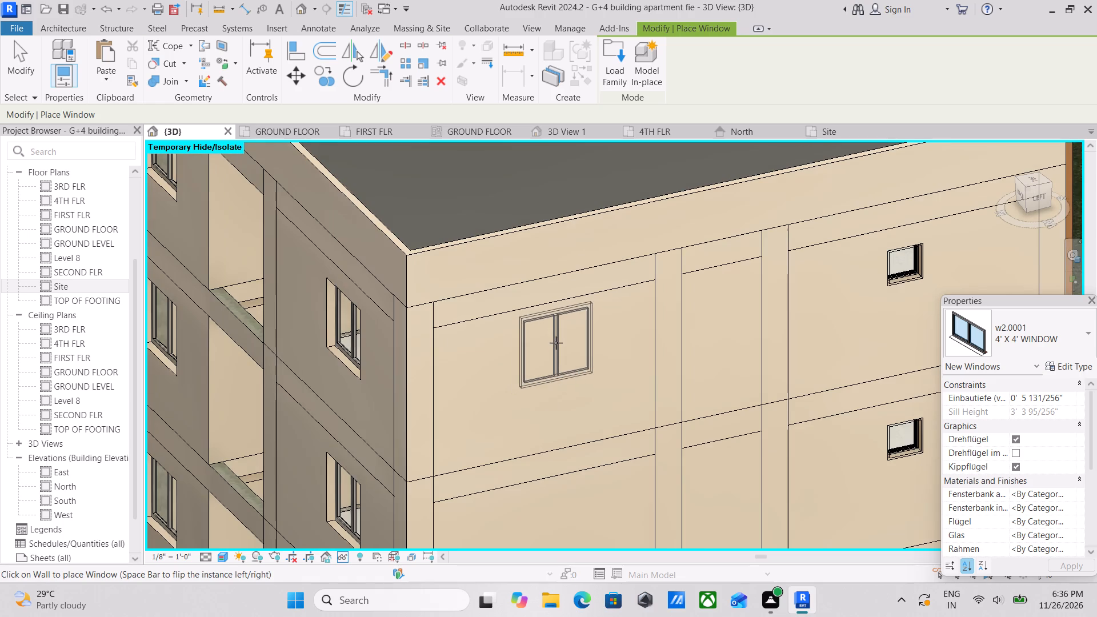
click(548, 341)
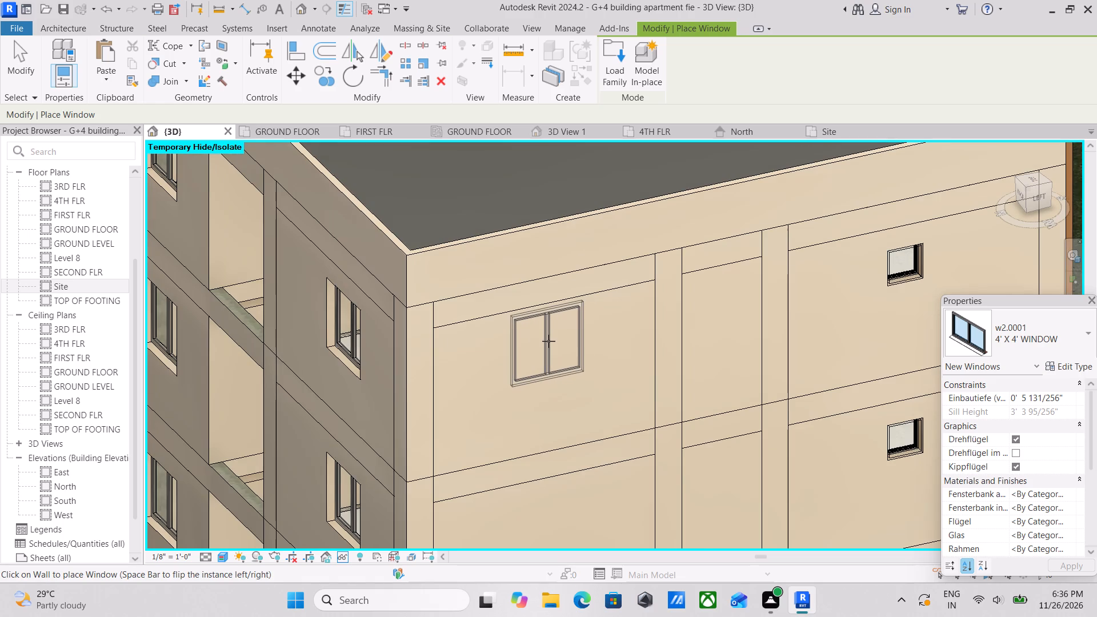
key(Escape)
key(Escape)
key(Escape)
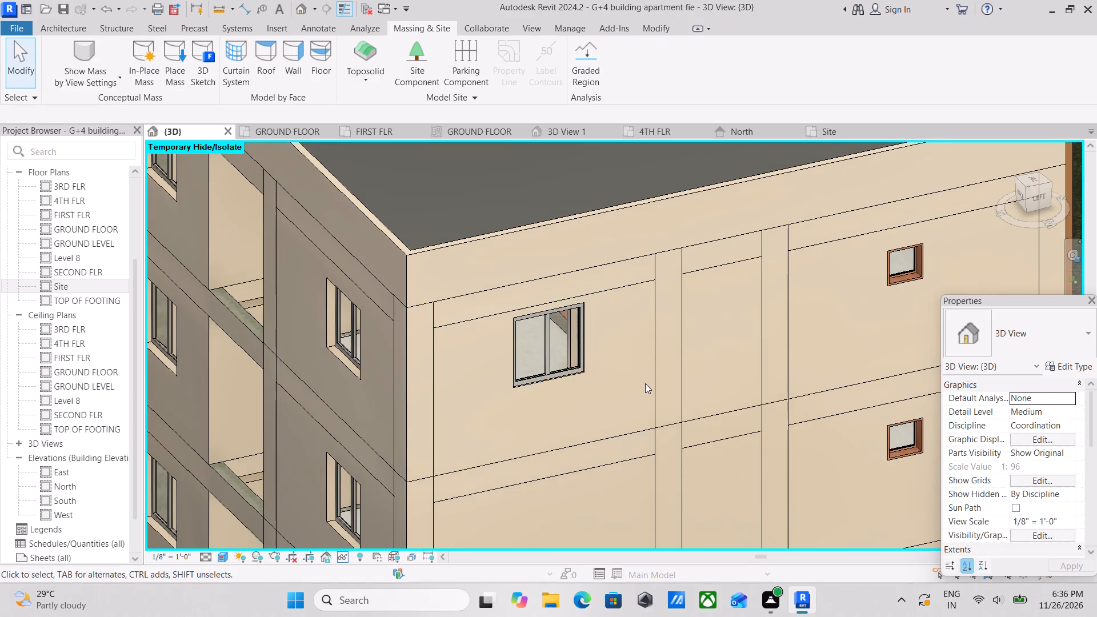
key(Escape)
Set the new side-wall window's sill height to 3'.
click(576, 366)
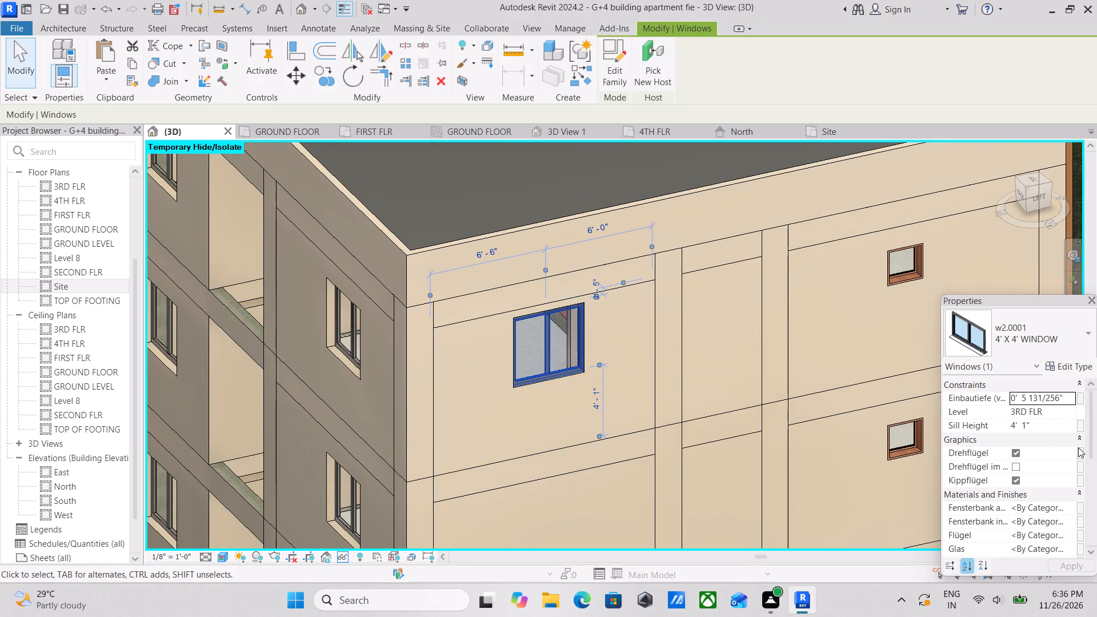
click(1038, 422)
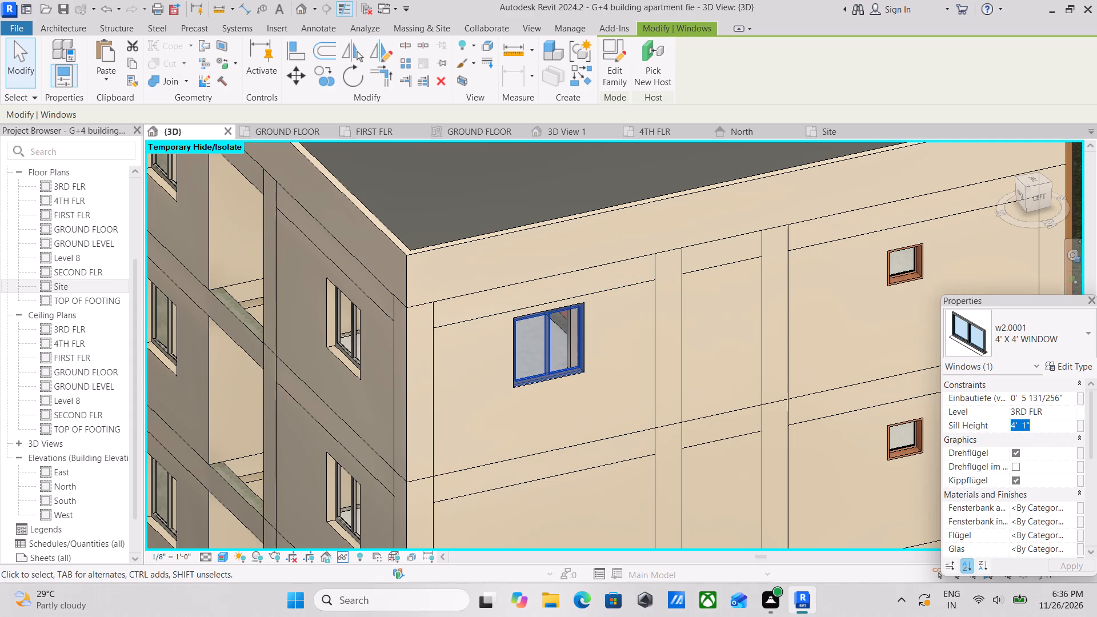
key(3)
key(apostrophe)
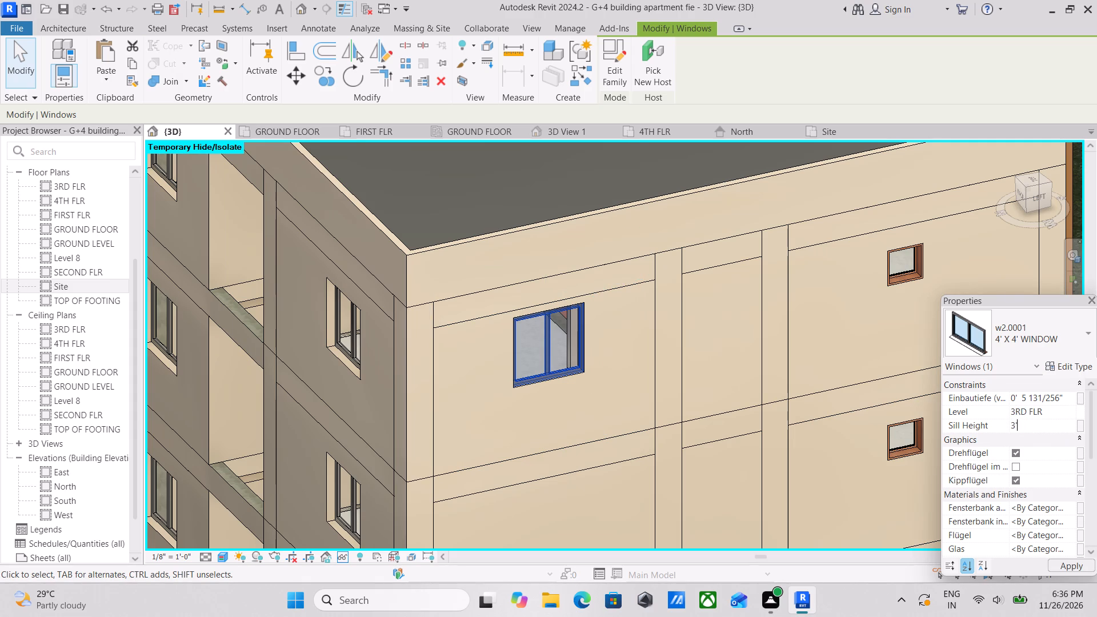
key(Return)
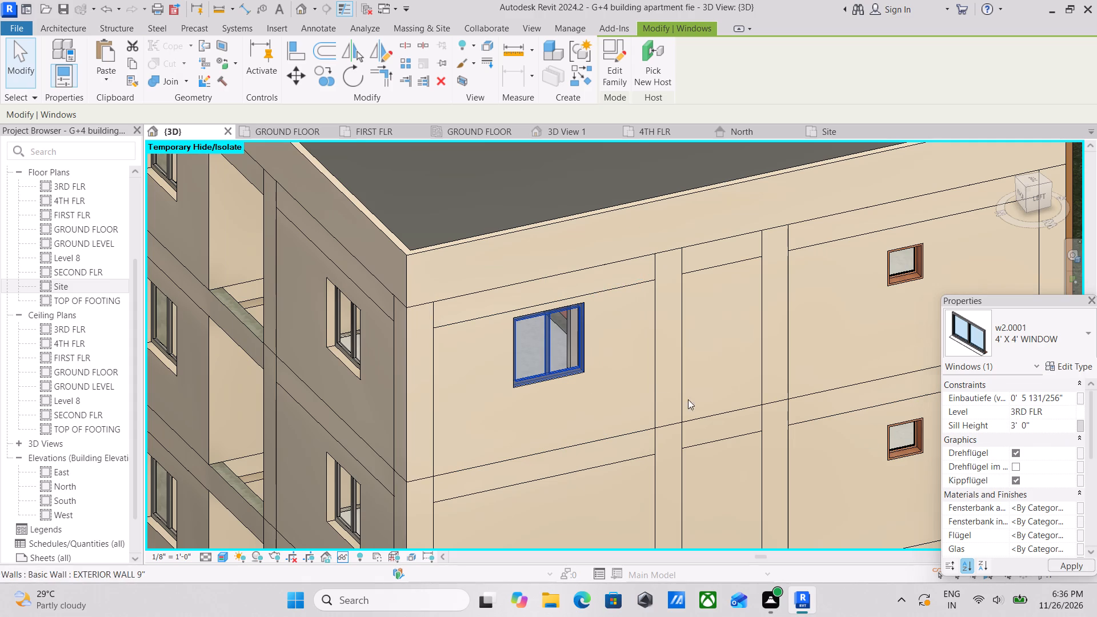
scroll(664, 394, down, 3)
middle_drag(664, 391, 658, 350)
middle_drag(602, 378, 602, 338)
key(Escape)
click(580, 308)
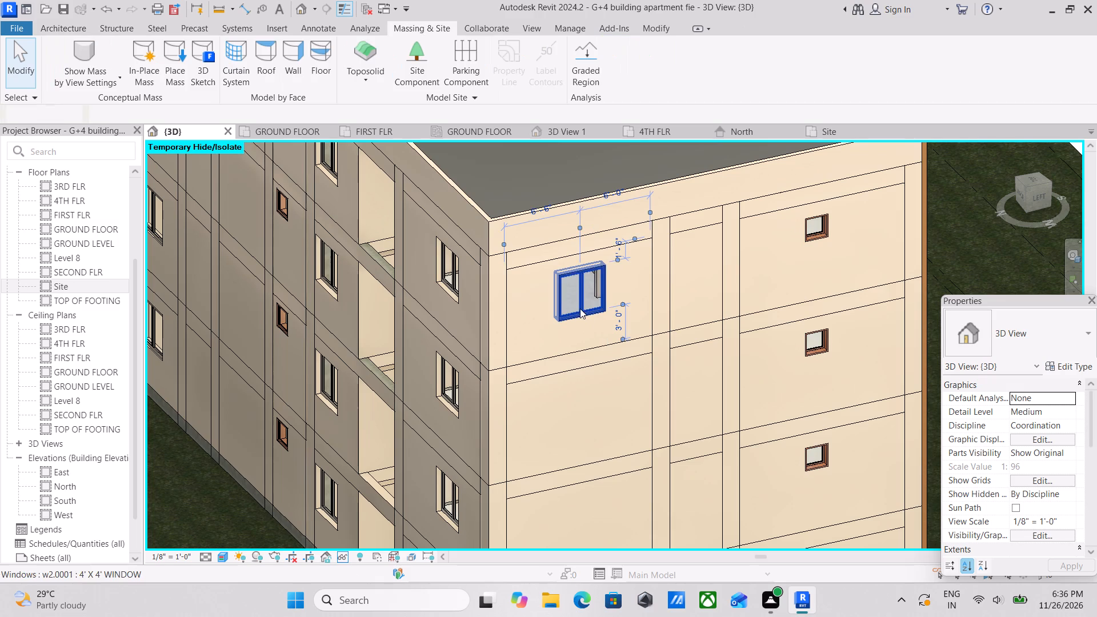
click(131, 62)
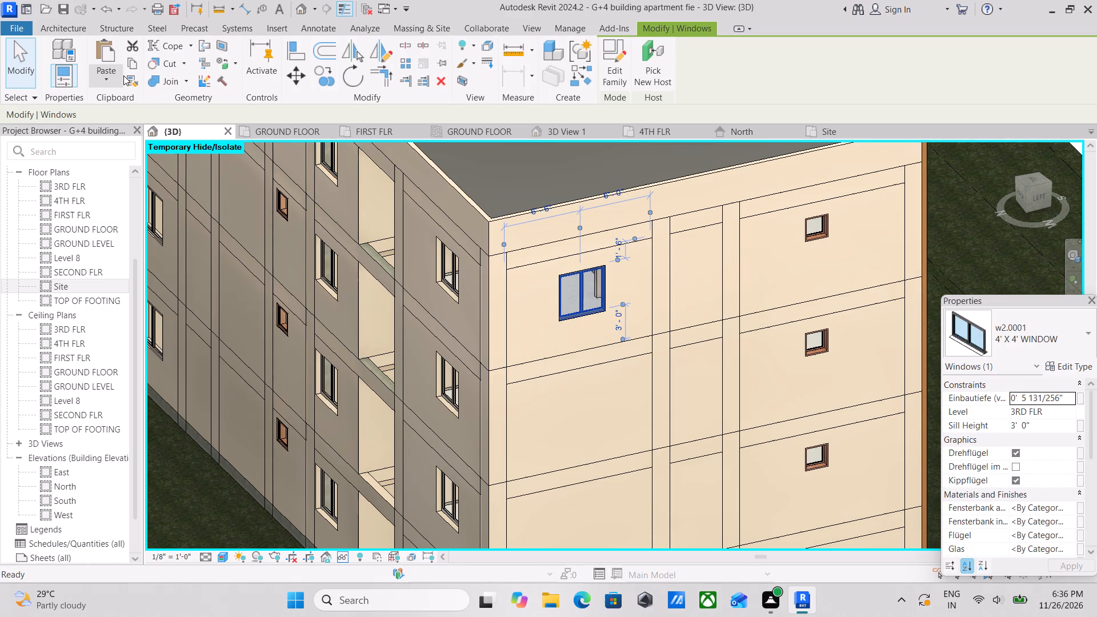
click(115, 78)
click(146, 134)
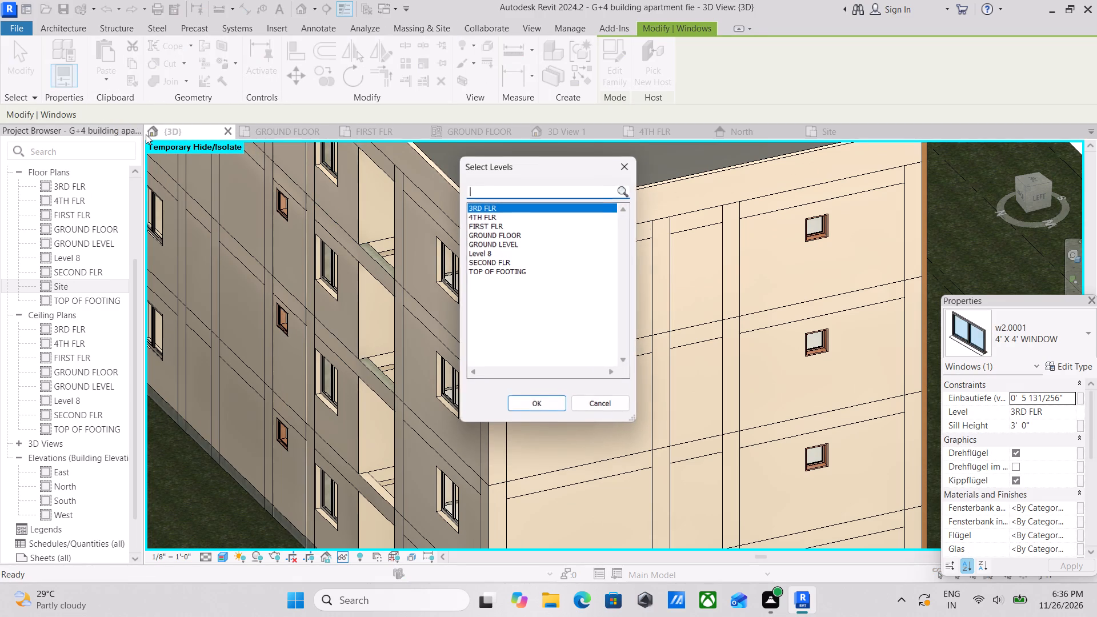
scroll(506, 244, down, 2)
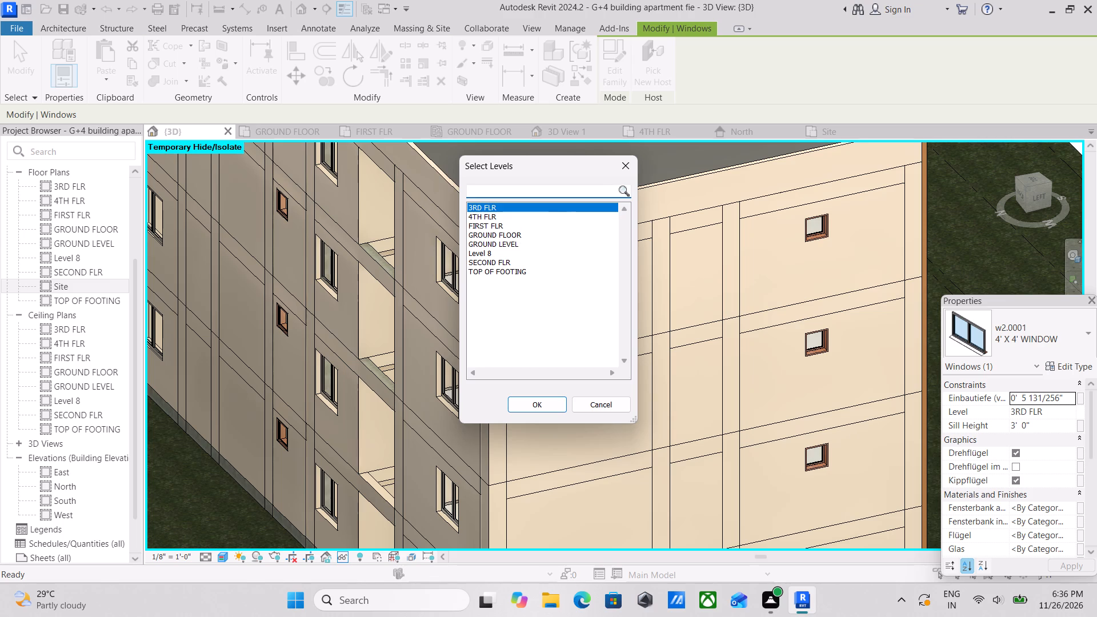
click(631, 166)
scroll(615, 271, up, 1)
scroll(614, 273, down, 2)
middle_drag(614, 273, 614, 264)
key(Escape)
Copy the 4' X 4' side-wall window and paste it aligned to the GROUND FLOOR, FIRST FLR, SECOND FLR and 3RD FLR levels.
click(594, 291)
scroll(594, 291, down, 2)
middle_drag(594, 291, 600, 250)
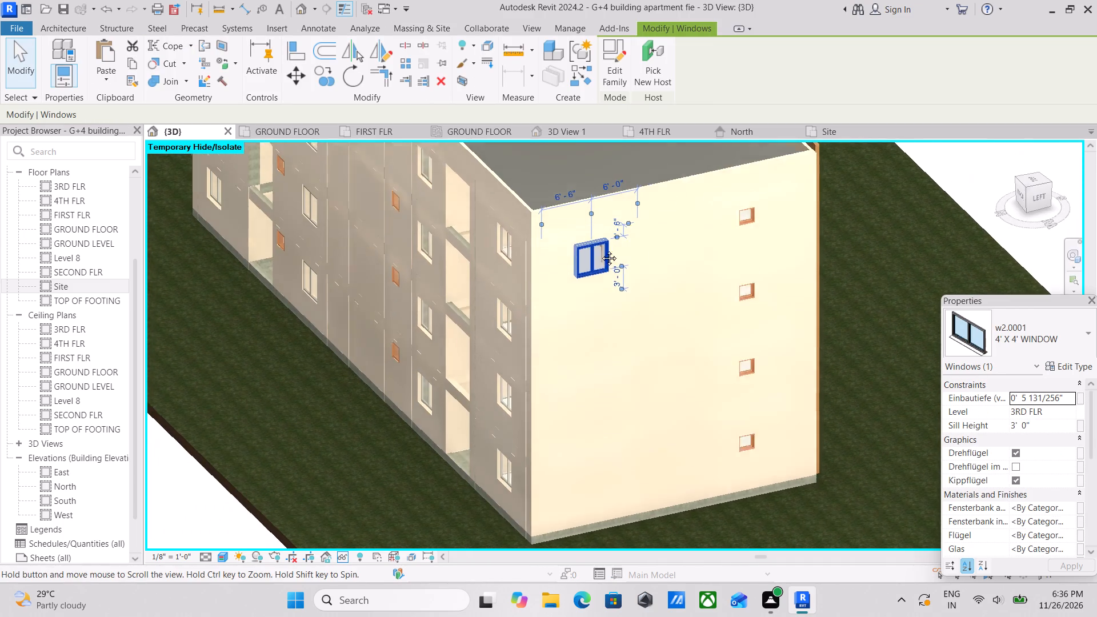
middle_drag(600, 250, 600, 249)
scroll(587, 254, up, 1)
middle_drag(587, 254, 595, 302)
scroll(595, 302, up, 2)
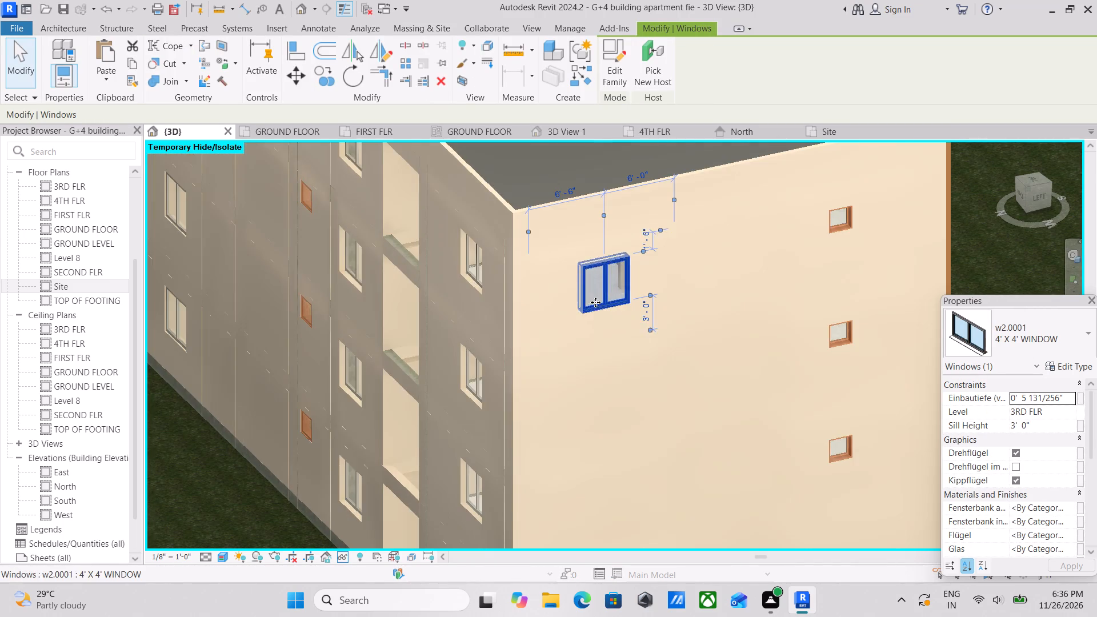
click(136, 67)
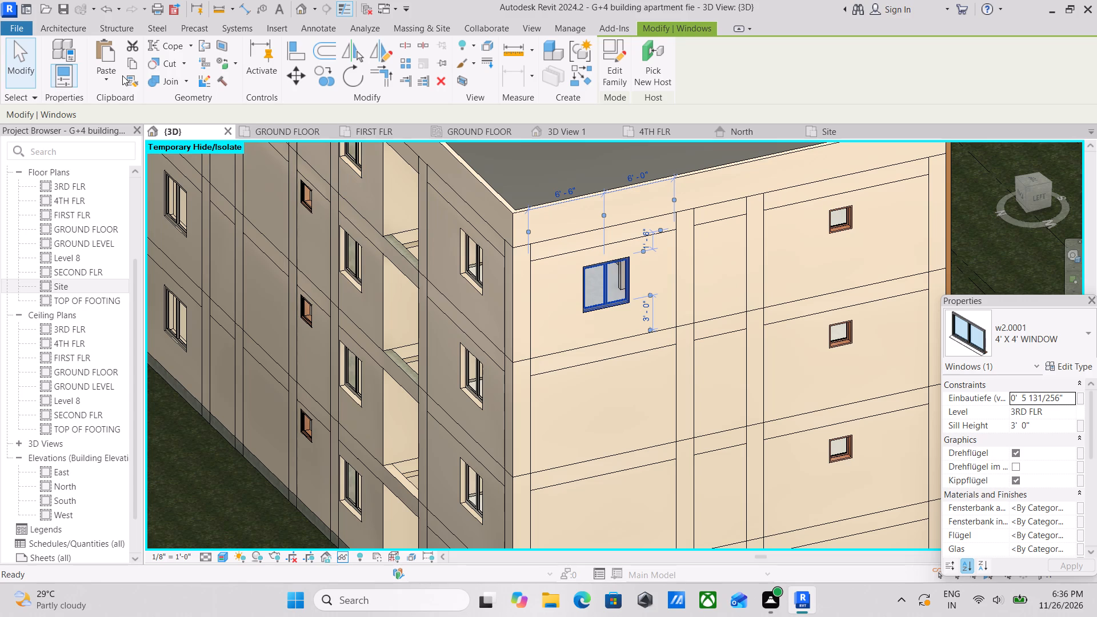
click(115, 75)
click(156, 135)
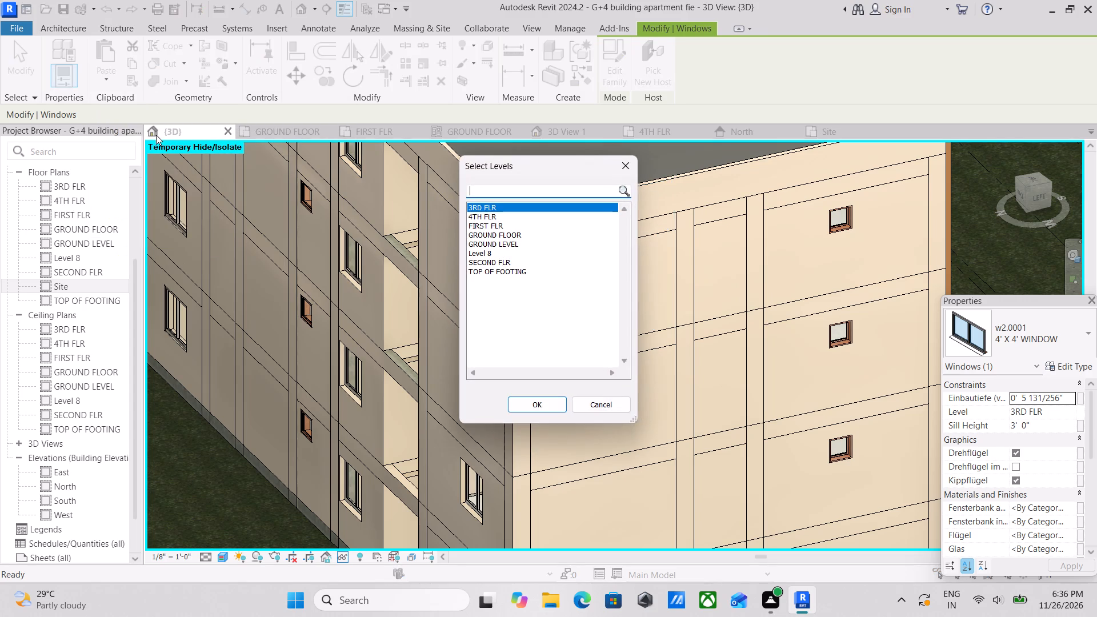
scroll(550, 259, up, 2)
click(501, 226)
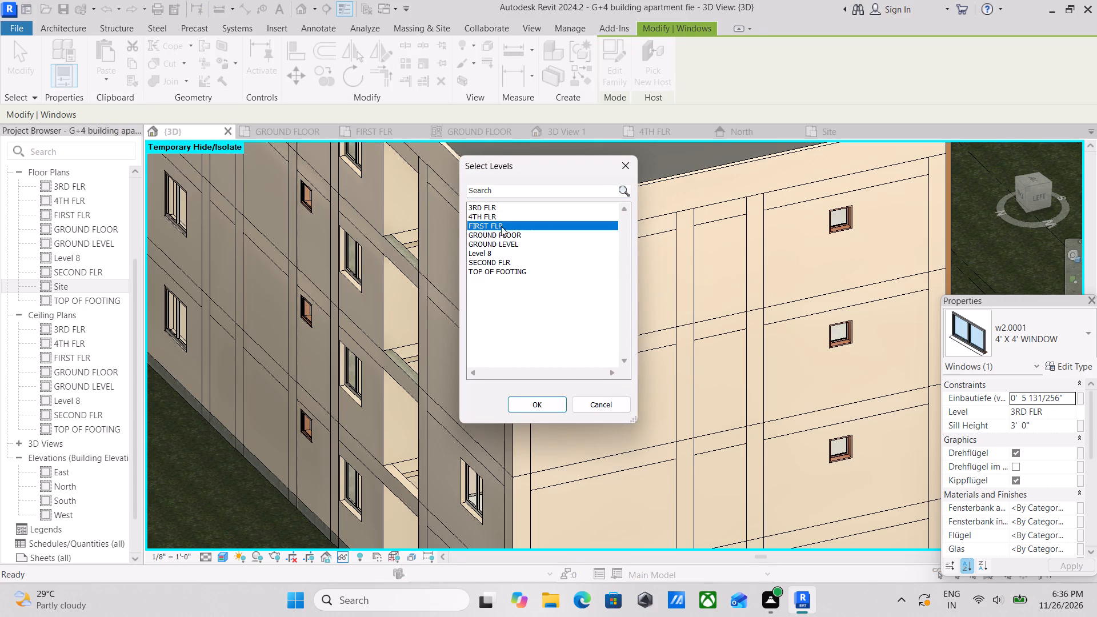
ctrl+click(487, 265)
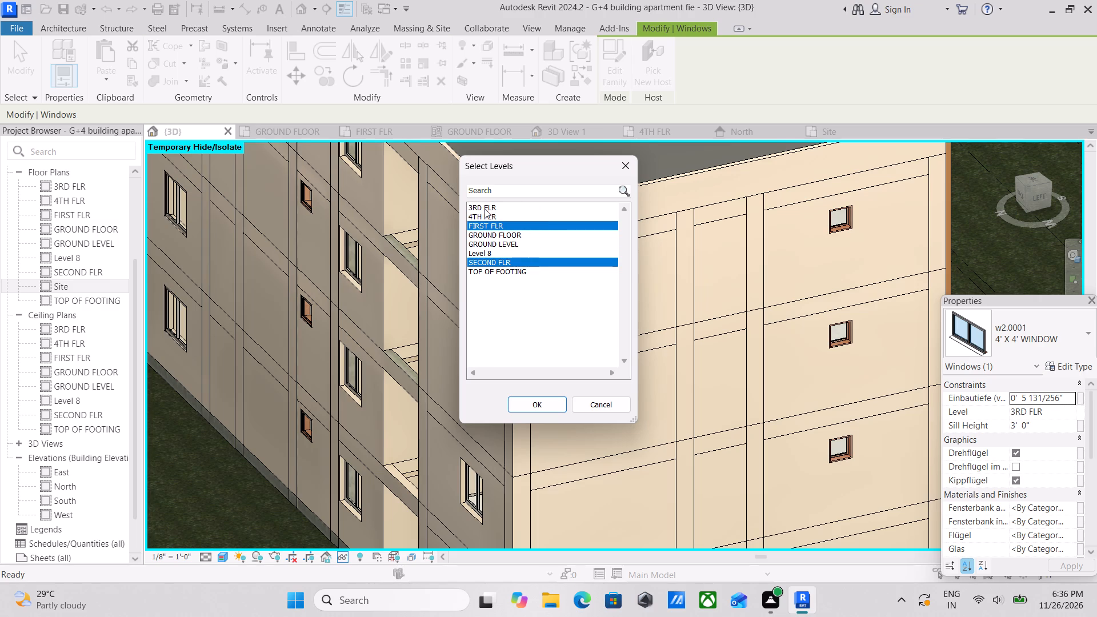
ctrl+click(485, 203)
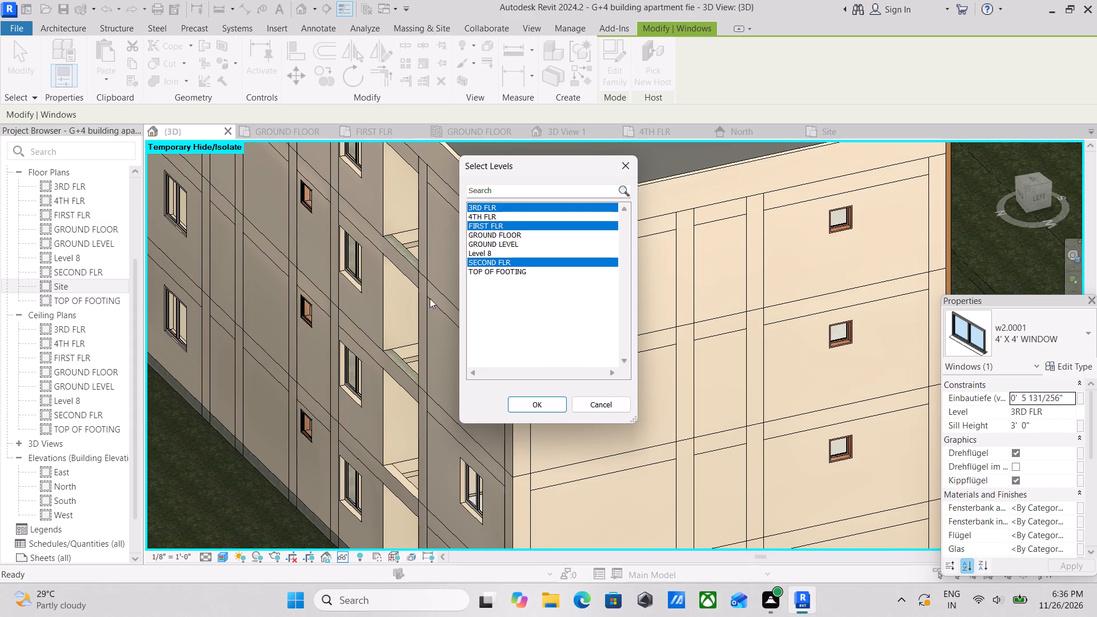
ctrl+click(509, 234)
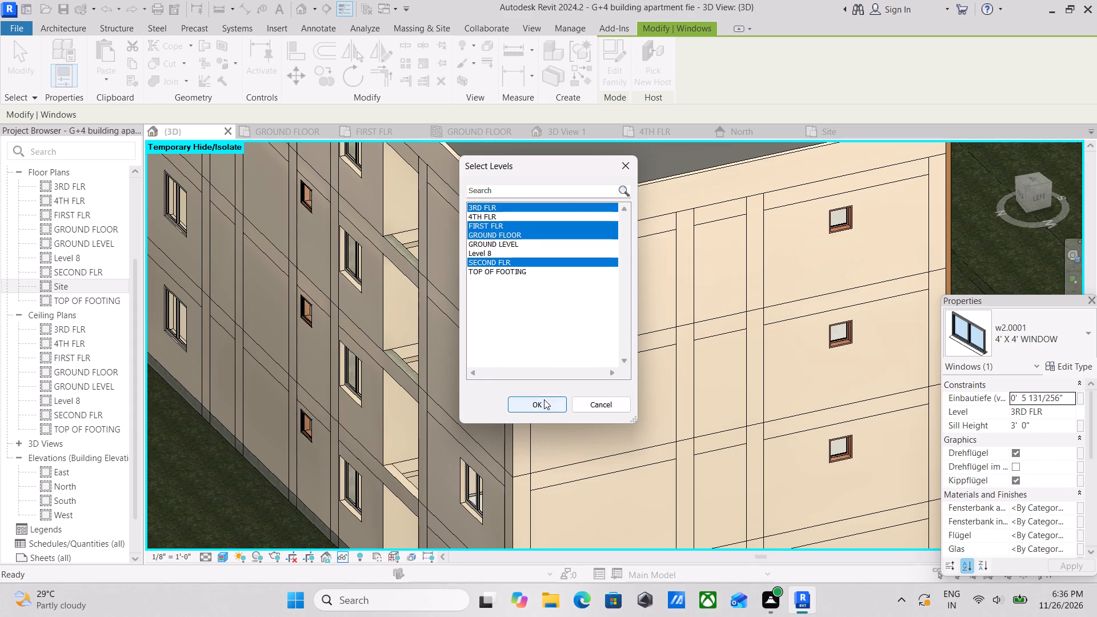
click(544, 399)
Delete the pasted 4' X 4' window instance that is not cutting anything on the top storey.
scroll(560, 392, down, 2)
scroll(695, 433, down, 1)
middle_drag(695, 433, 666, 383)
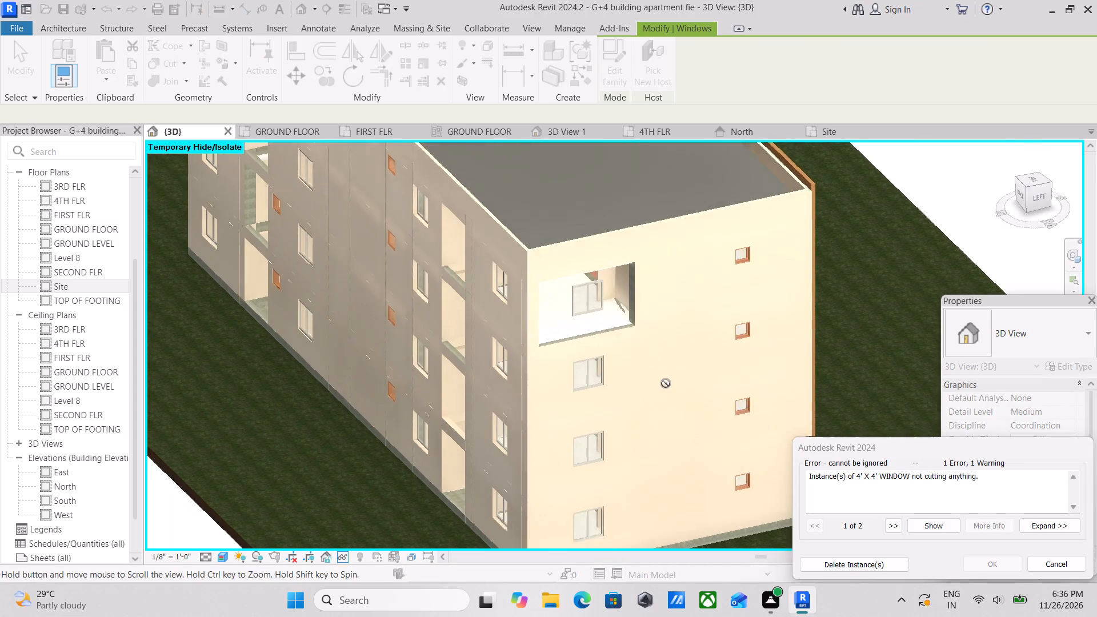
middle_drag(666, 383, 664, 376)
click(880, 562)
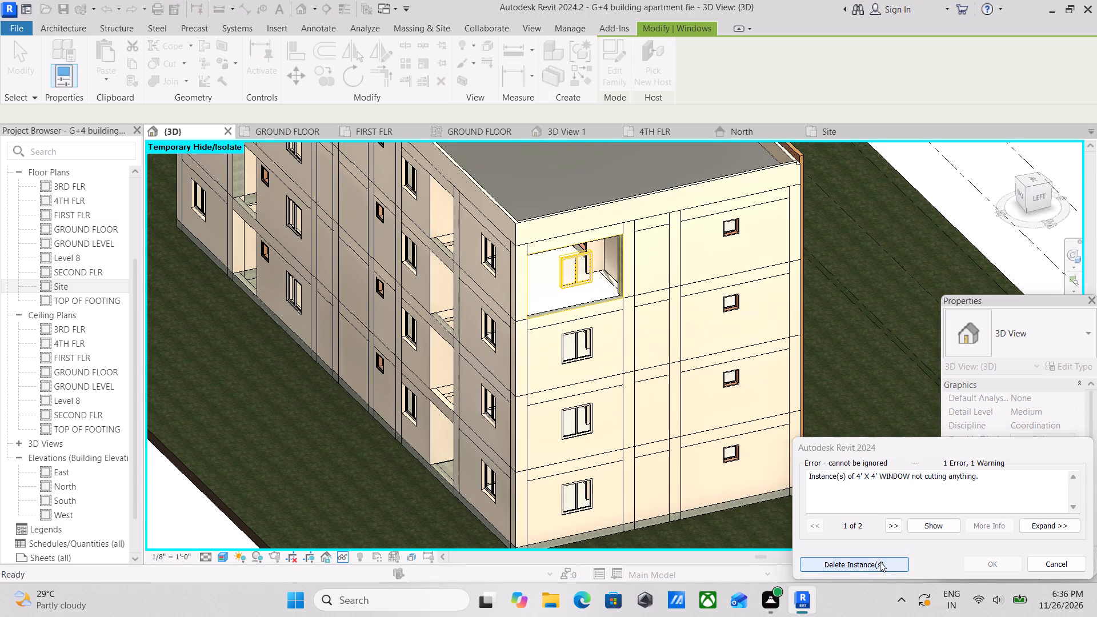
scroll(668, 398, up, 2)
key(Escape)
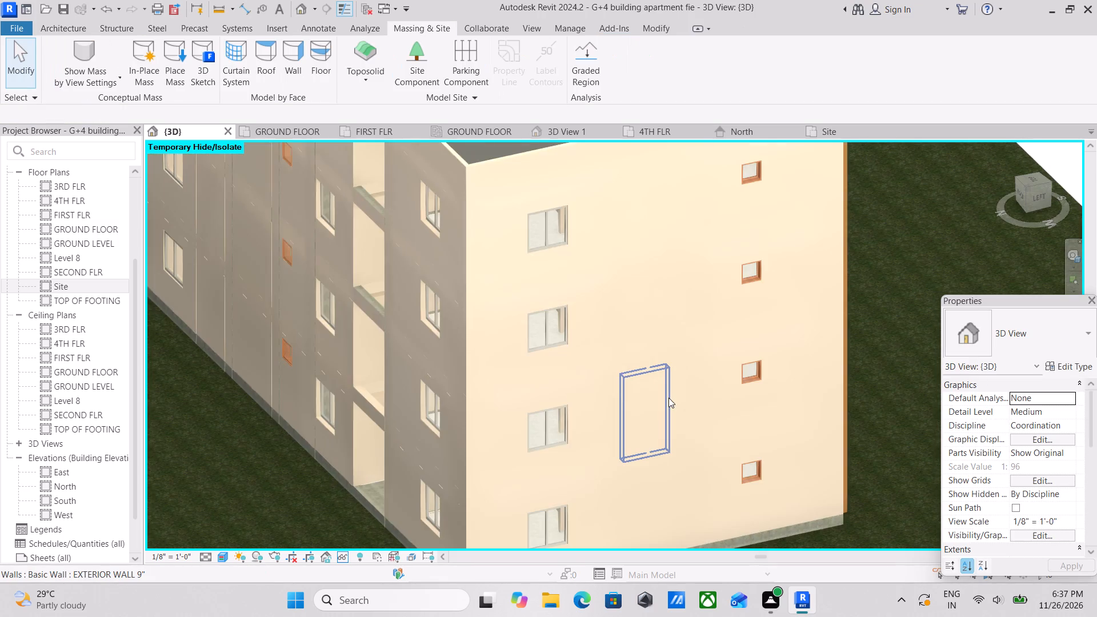
Examine both columns of left side-wall windows together with the roof and the grassland site in 3D.
scroll(668, 398, down, 2)
key(Escape)
scroll(668, 398, down, 3)
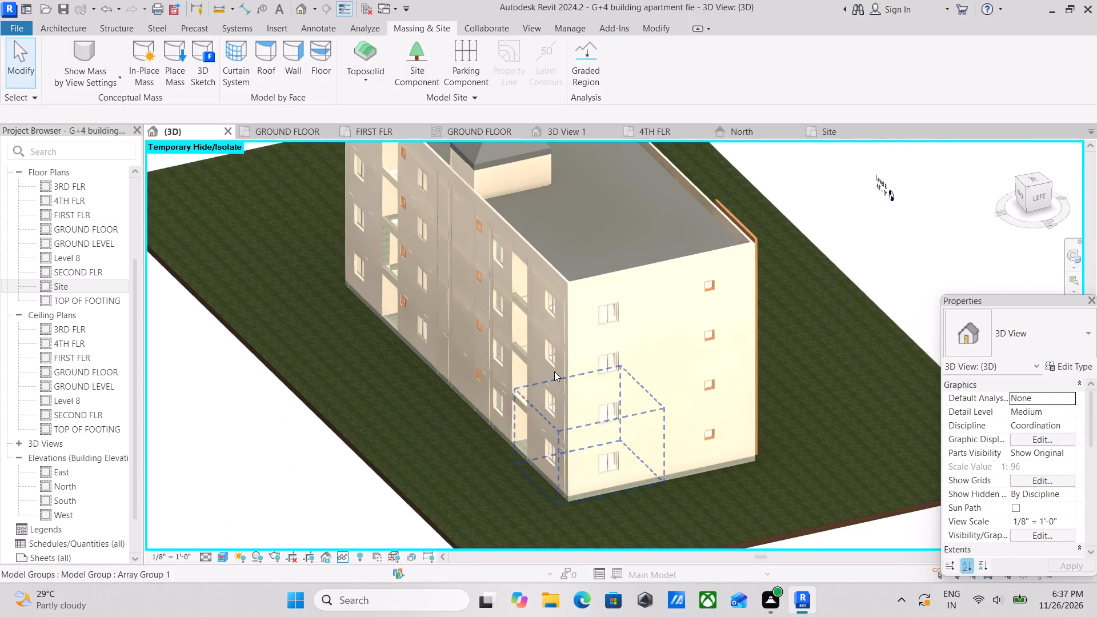
middle_drag(553, 372, 589, 492)
key(Escape)
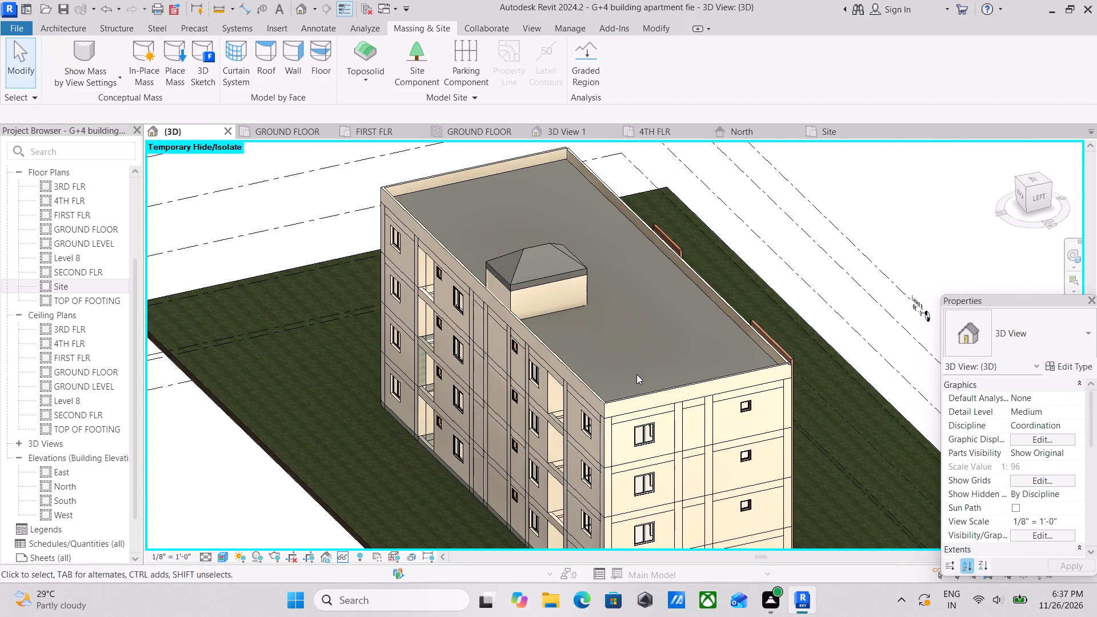
key(Escape)
scroll(636, 374, down, 3)
key(Escape)
middle_drag(627, 404, 688, 411)
scroll(590, 342, up, 1)
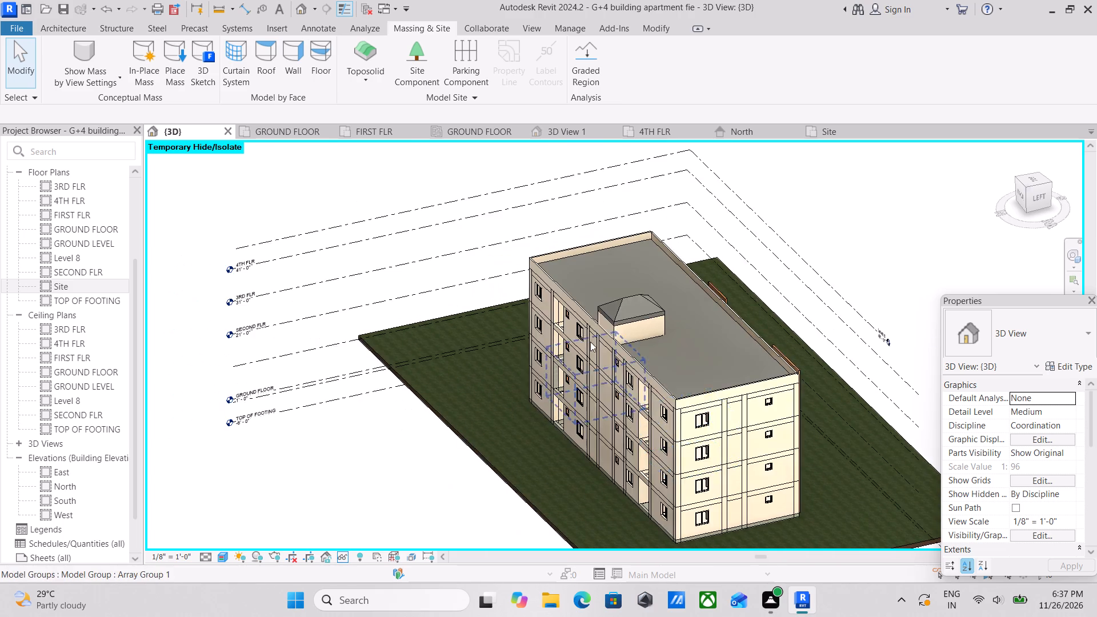
scroll(590, 342, up, 5)
key(Escape)
middle_drag(716, 383, 582, 354)
scroll(587, 387, down, 4)
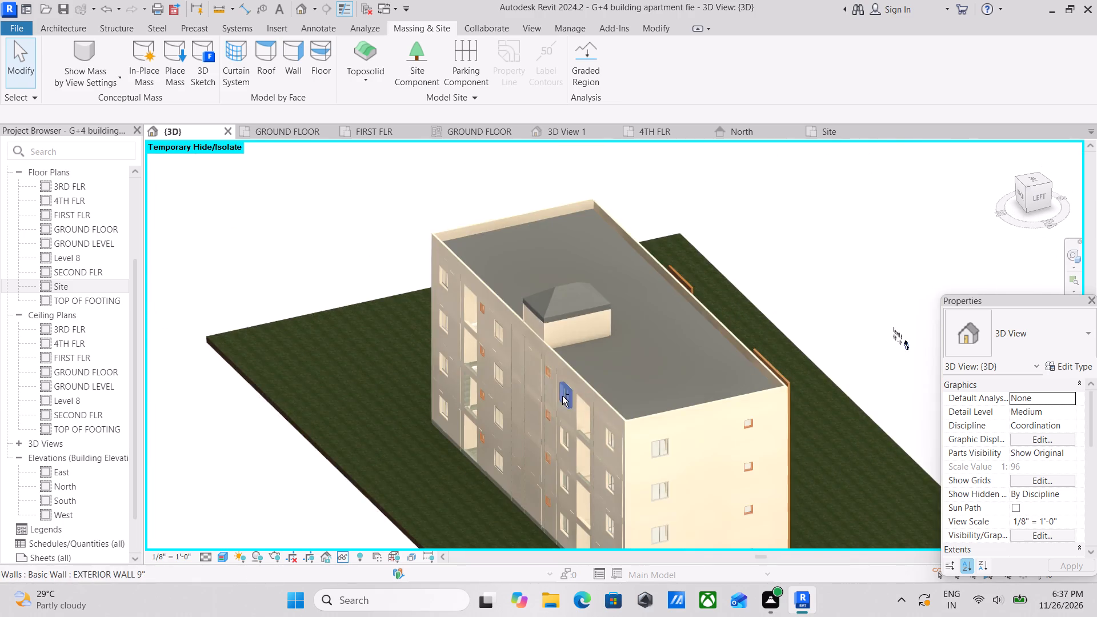
Review the building from the rear, front and left side in 3D, checking the side-wall windows against the facades.
shift+middle_drag(562, 396, 756, 350)
shift+middle_drag(550, 383, 651, 362)
middle_drag(600, 414, 515, 398)
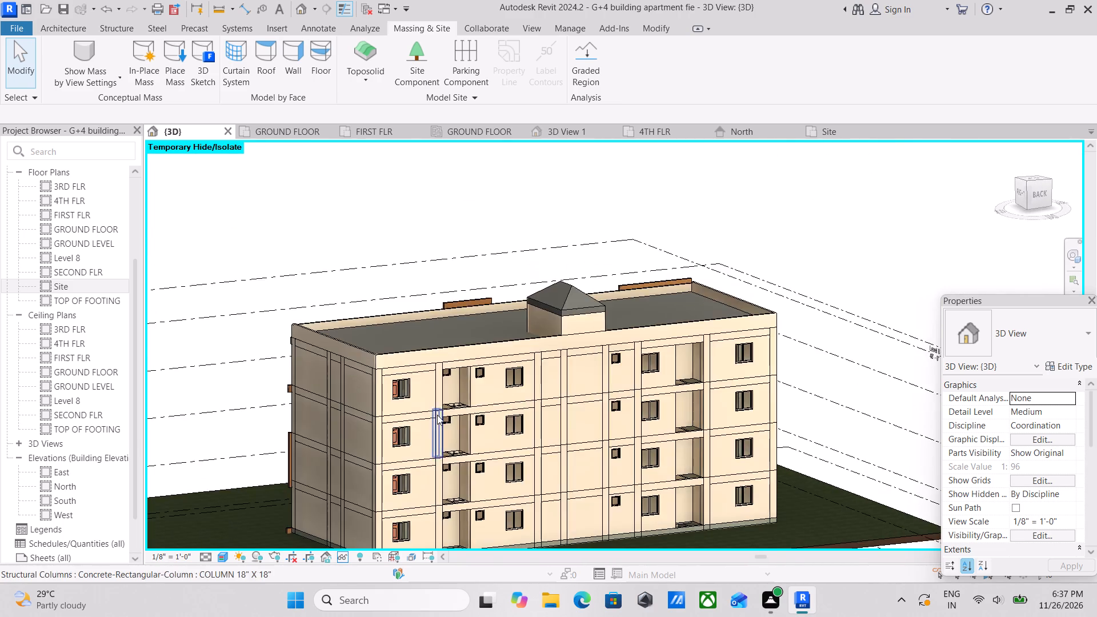
scroll(436, 415, up, 2)
shift+middle_drag(424, 416, 623, 393)
shift+middle_drag(629, 407, 689, 389)
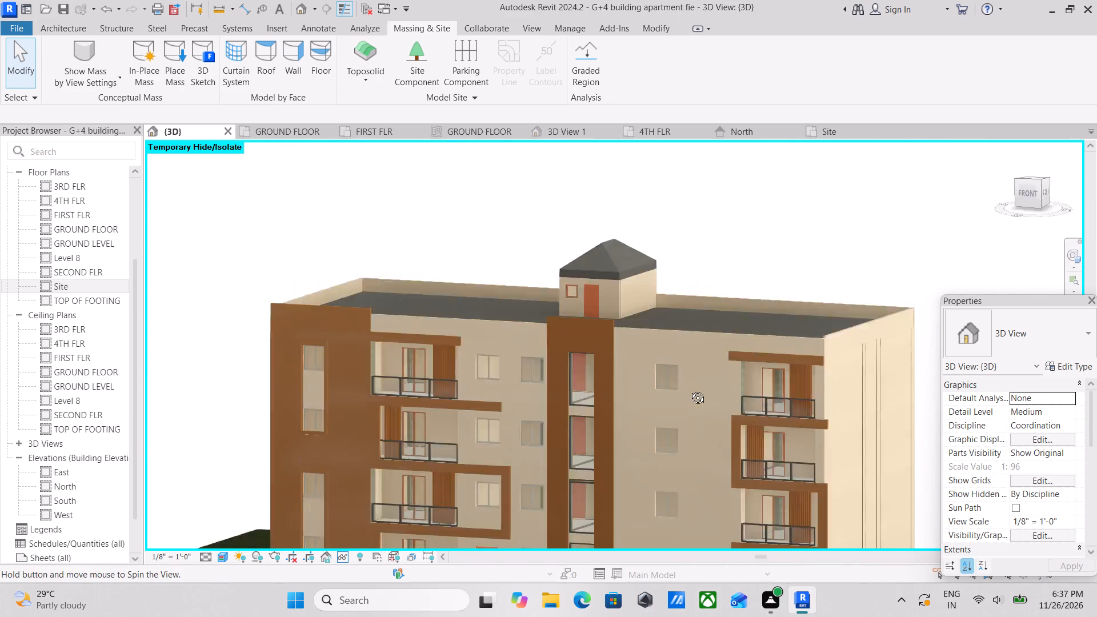
shift+middle_drag(689, 389, 610, 363)
scroll(595, 369, down, 2)
shift+middle_drag(595, 369, 290, 392)
shift+middle_drag(666, 392, 538, 418)
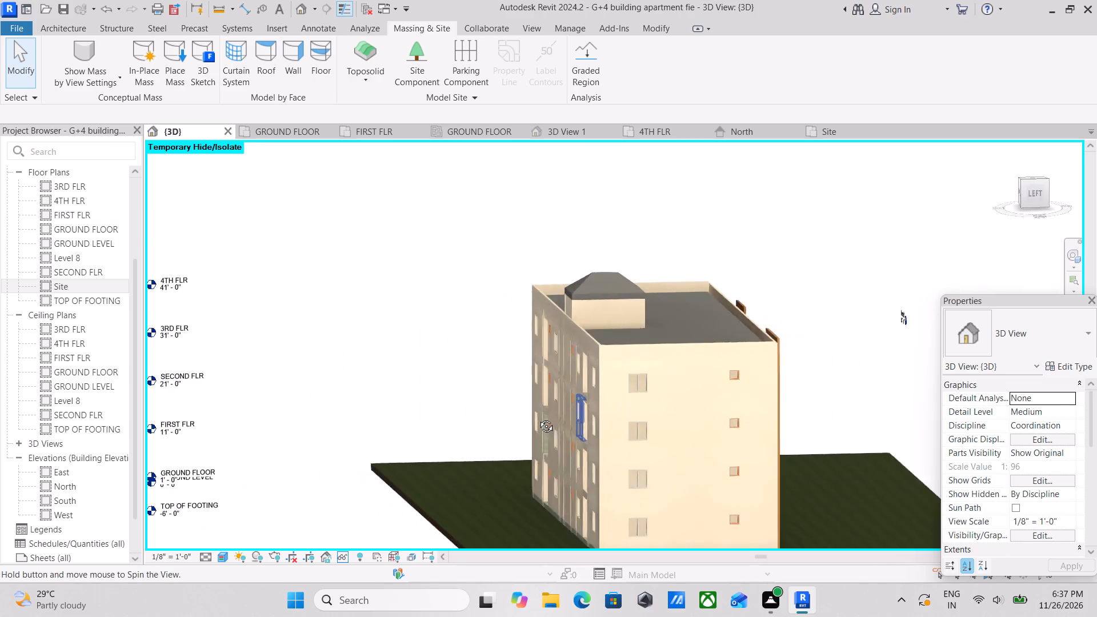
shift+middle_drag(538, 418, 498, 422)
scroll(586, 437, up, 3)
scroll(621, 407, up, 1)
shift+middle_drag(621, 407, 560, 375)
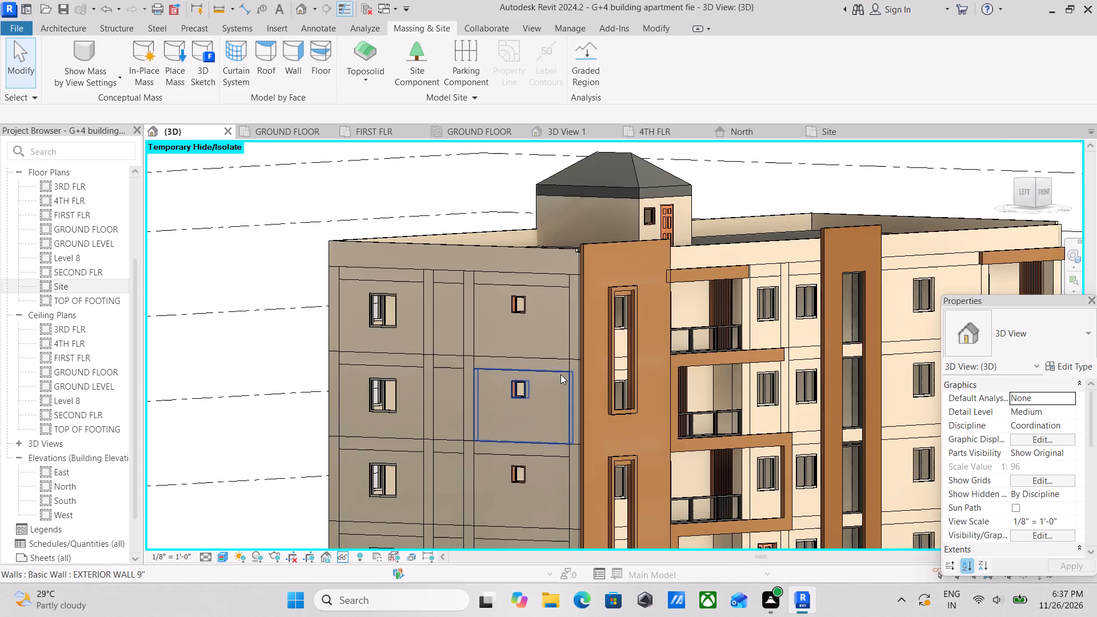
Place a 4' X 4' window on the blank right side wall's top storey, about 3'-6" from the edge of its front bay.
shift+scroll(453, 349, up, 1)
shift+middle_drag(453, 349, 540, 378)
scroll(549, 355, up, 3)
shift+scroll(615, 362, up, 1)
shift+middle_drag(615, 362, 586, 377)
shift+middle_drag(708, 382, 931, 391)
middle_drag(635, 399, 807, 395)
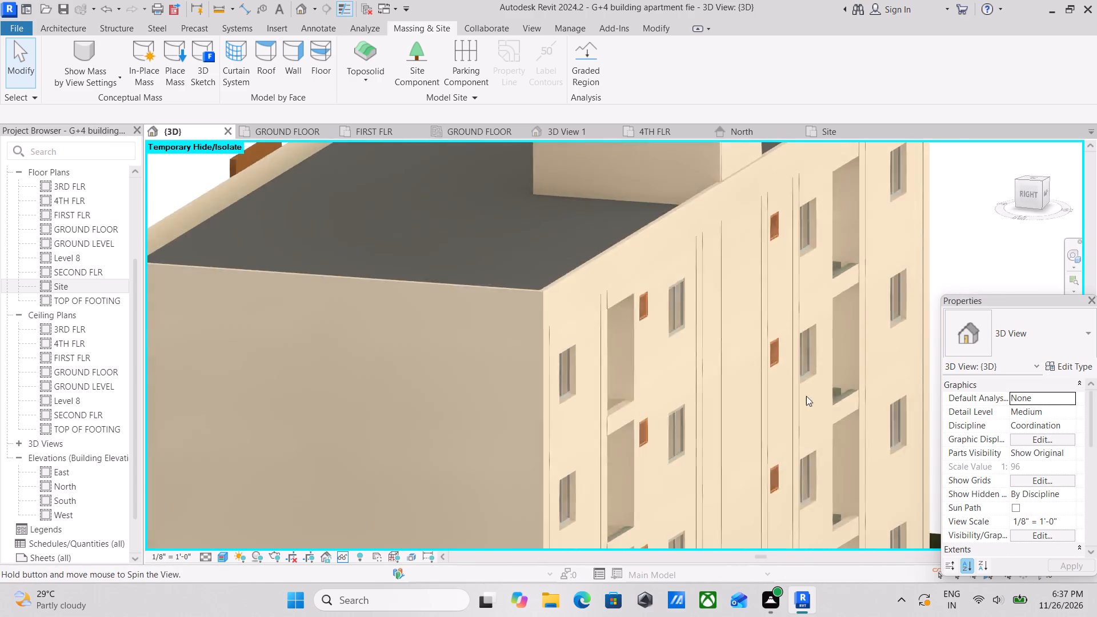
scroll(714, 428, down, 2)
shift+middle_drag(672, 428, 756, 411)
middle_drag(730, 423, 749, 347)
middle_drag(654, 400, 687, 412)
scroll(741, 405, down, 2)
middle_drag(741, 404, 696, 415)
middle_drag(699, 413, 655, 436)
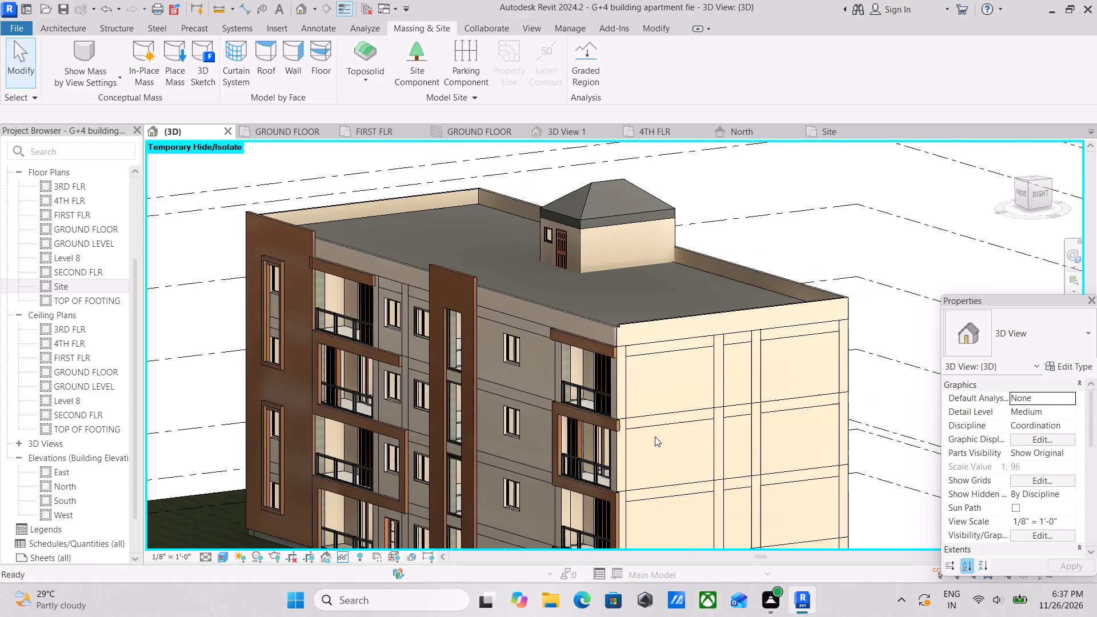
text(WN)
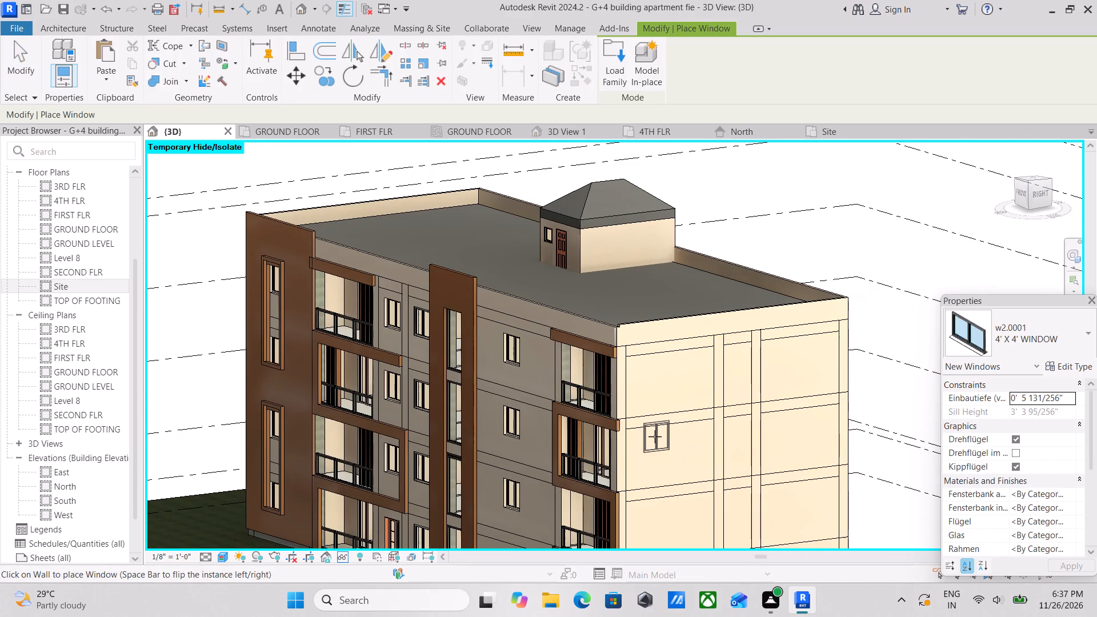
scroll(663, 374, up, 2)
click(665, 373)
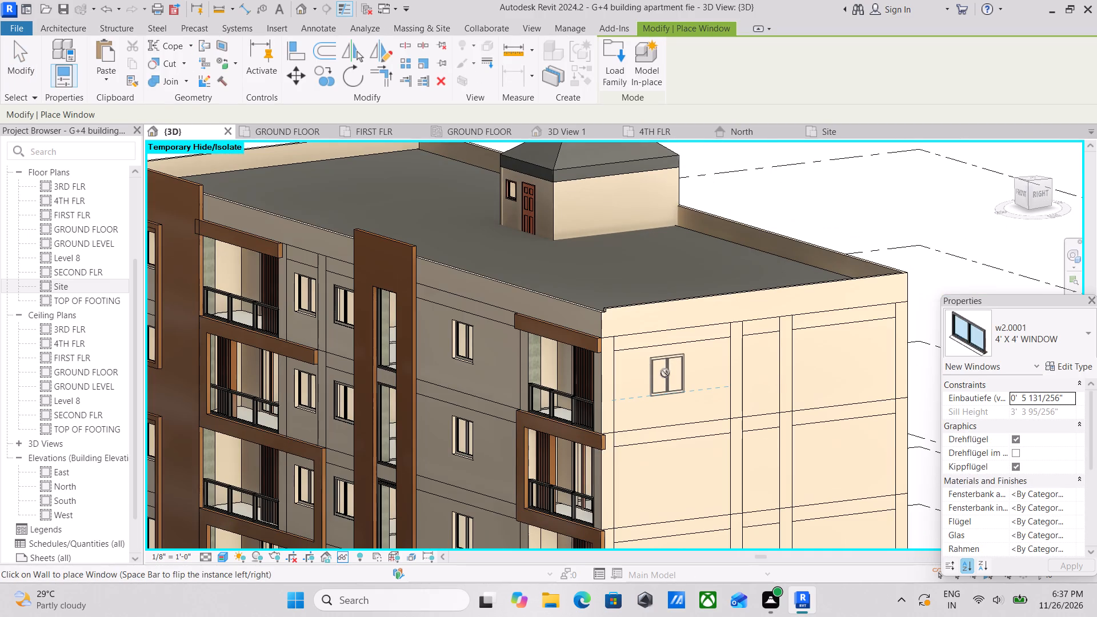
key(Escape)
scroll(664, 373, up, 2)
key(Escape)
key(Escape)
key(Escape)
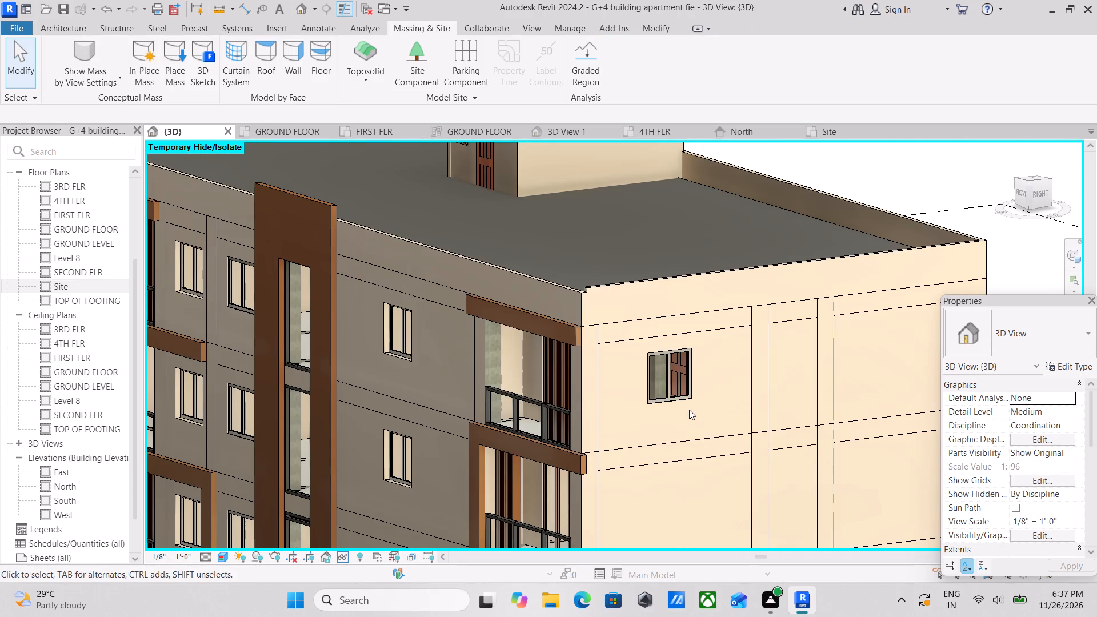
Set the sill height of the top-storey right side-wall window to 3'.
click(678, 403)
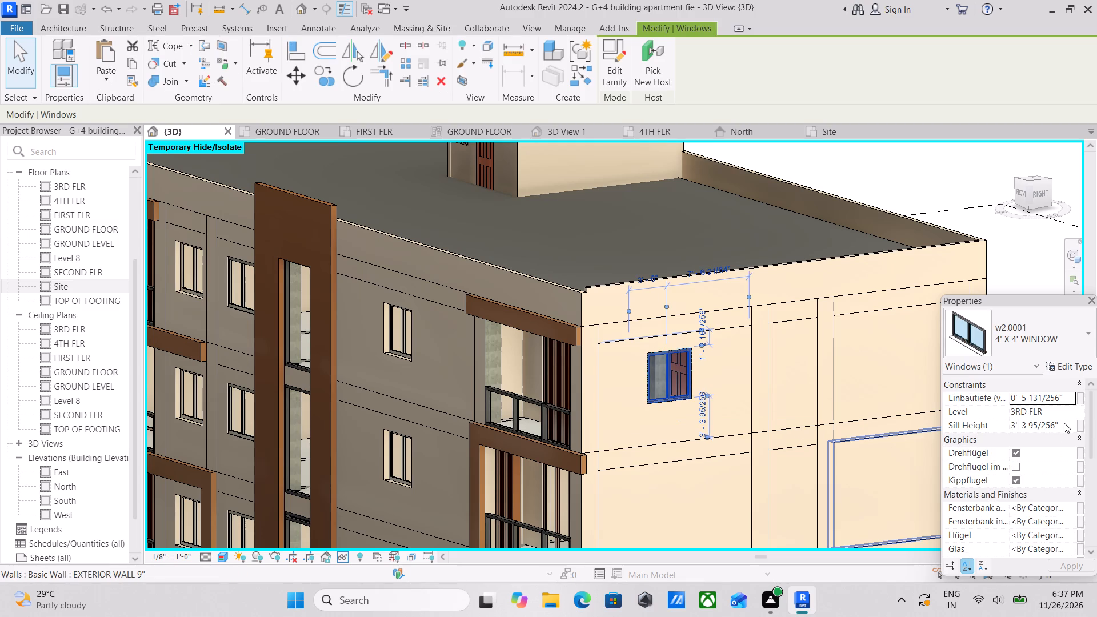
click(1064, 423)
drag(1066, 423, 962, 429)
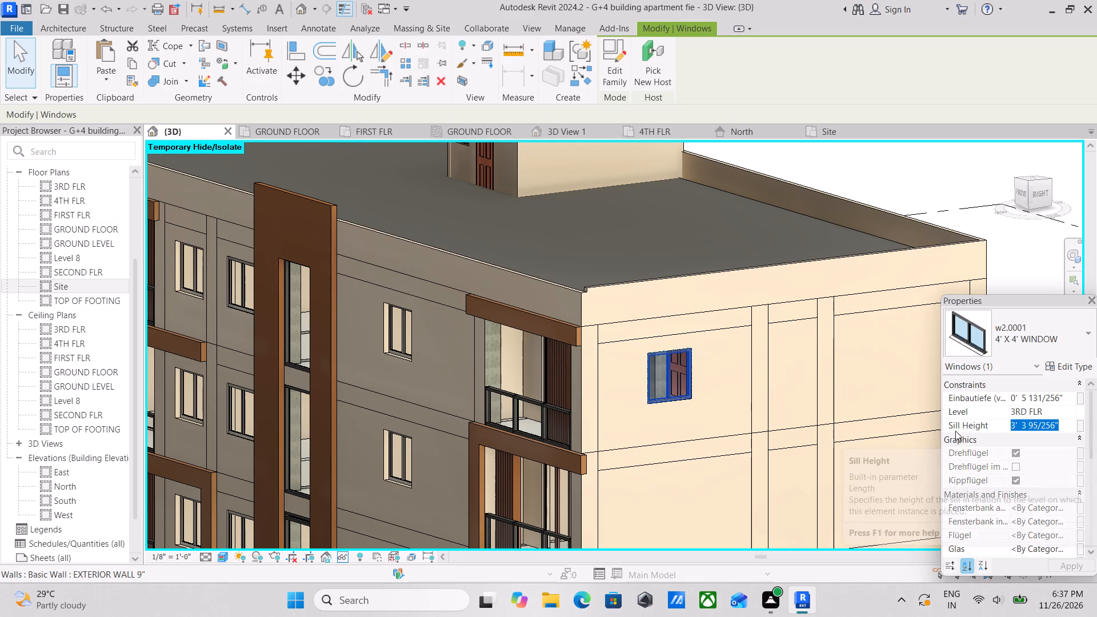
text(3')
key(Return)
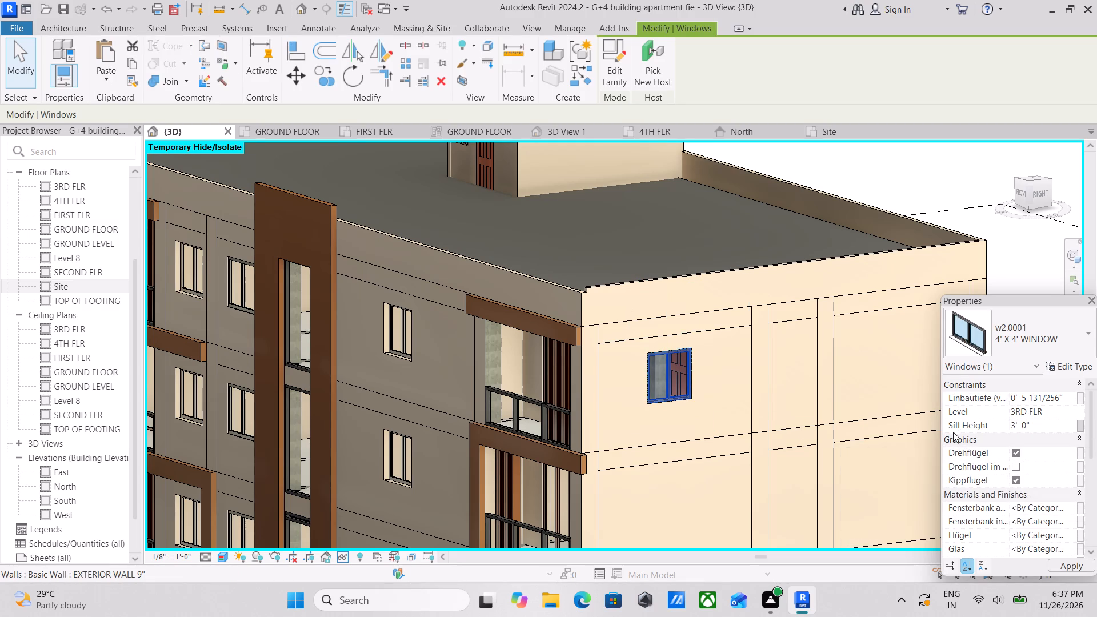
scroll(814, 419, up, 2)
key(Escape)
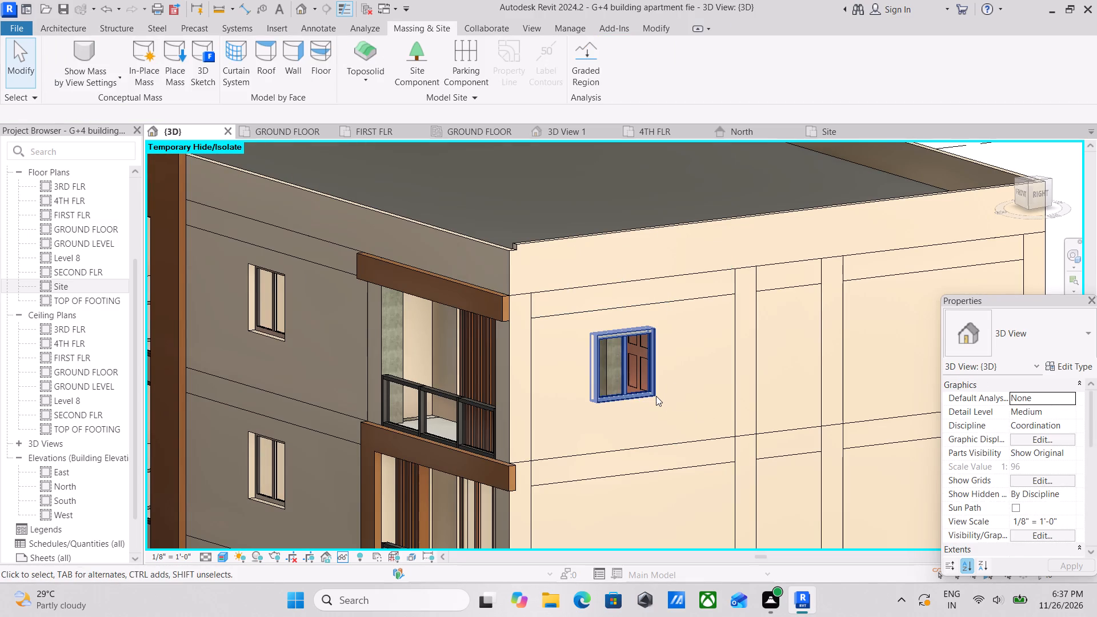
Copy the right side-wall 4' X 4' window and paste it aligned to the FIRST FLR, SECOND FLR, 3RD FLR and 4TH FLR levels.
click(655, 396)
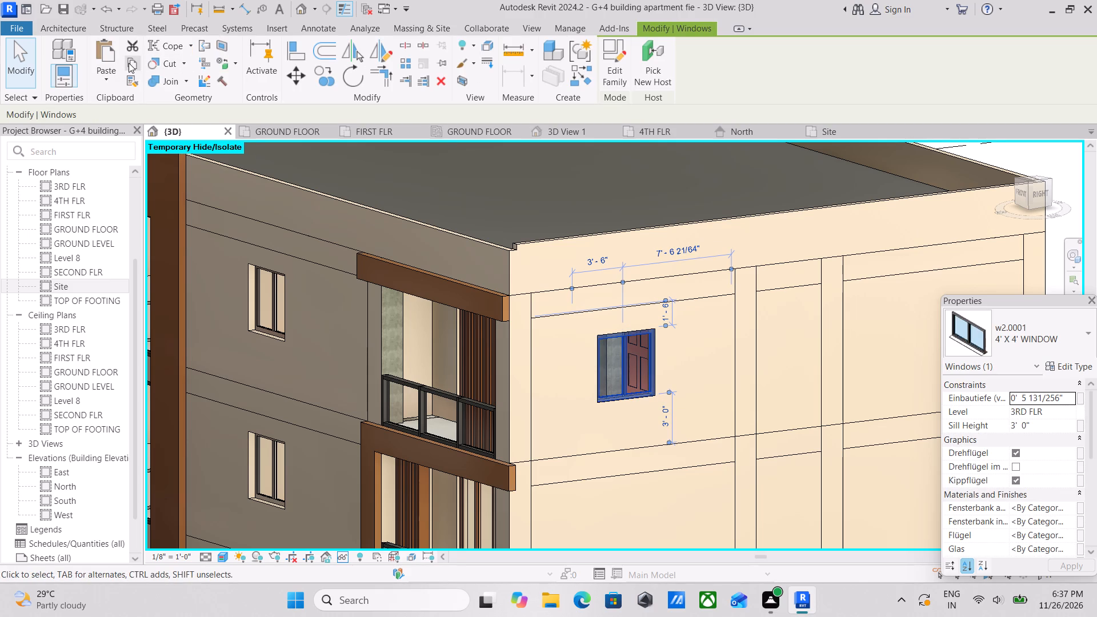
click(130, 63)
click(104, 75)
click(126, 130)
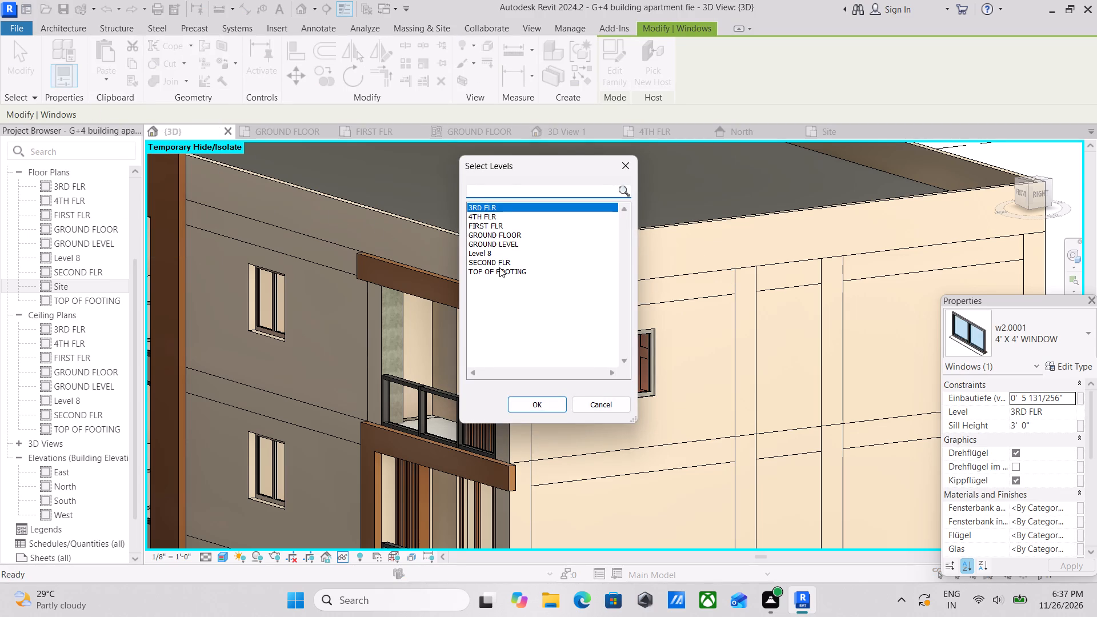
click(499, 259)
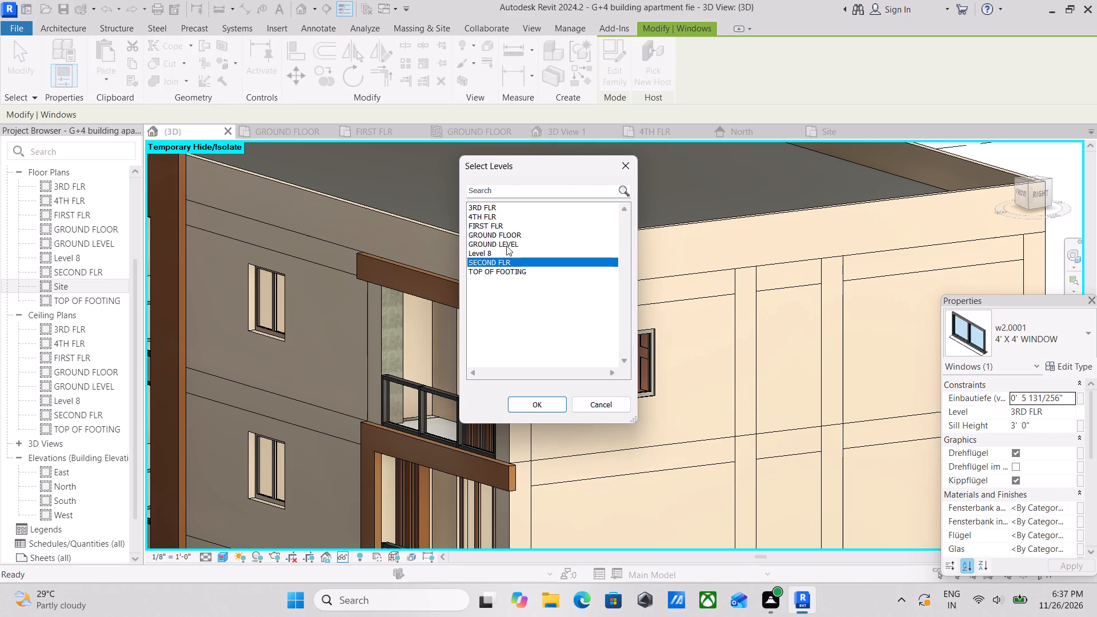
click(497, 221)
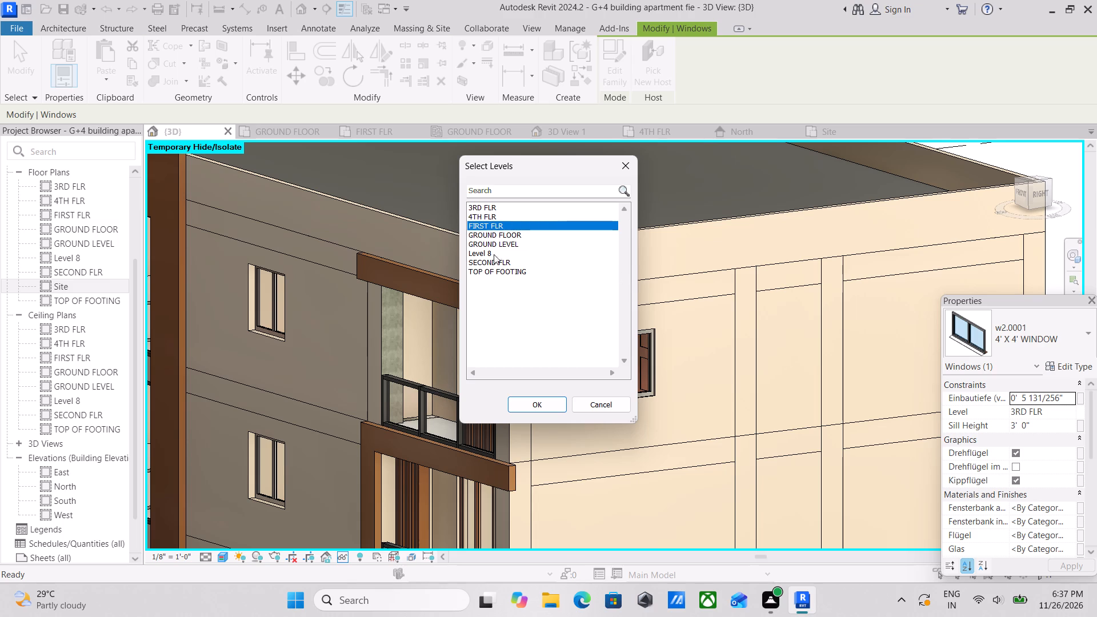
ctrl+click(507, 260)
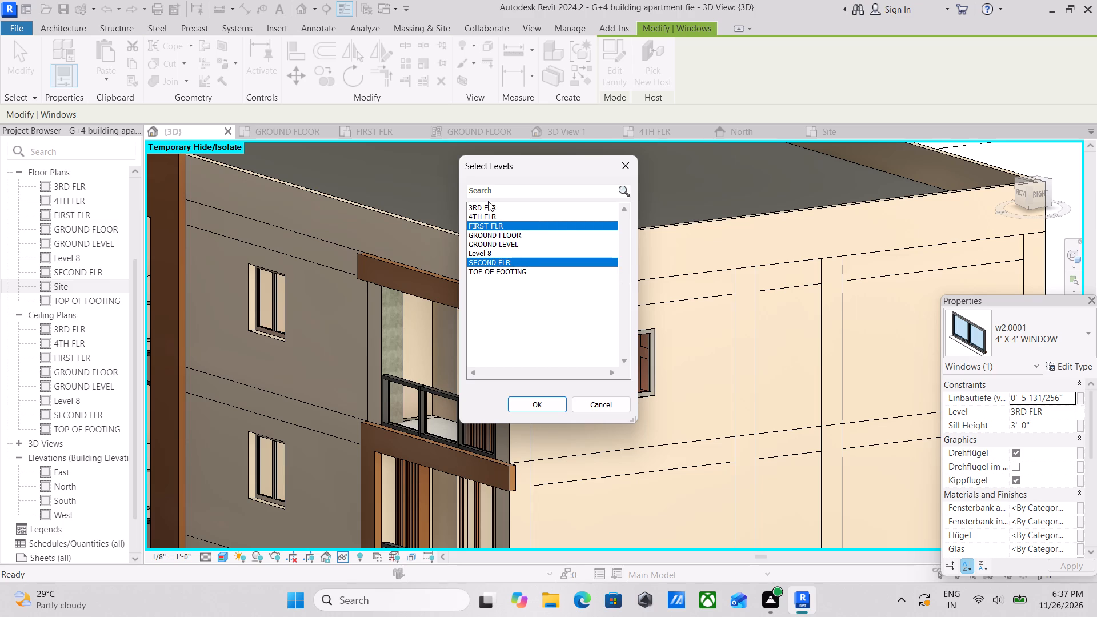
ctrl+click(483, 203)
click(485, 217)
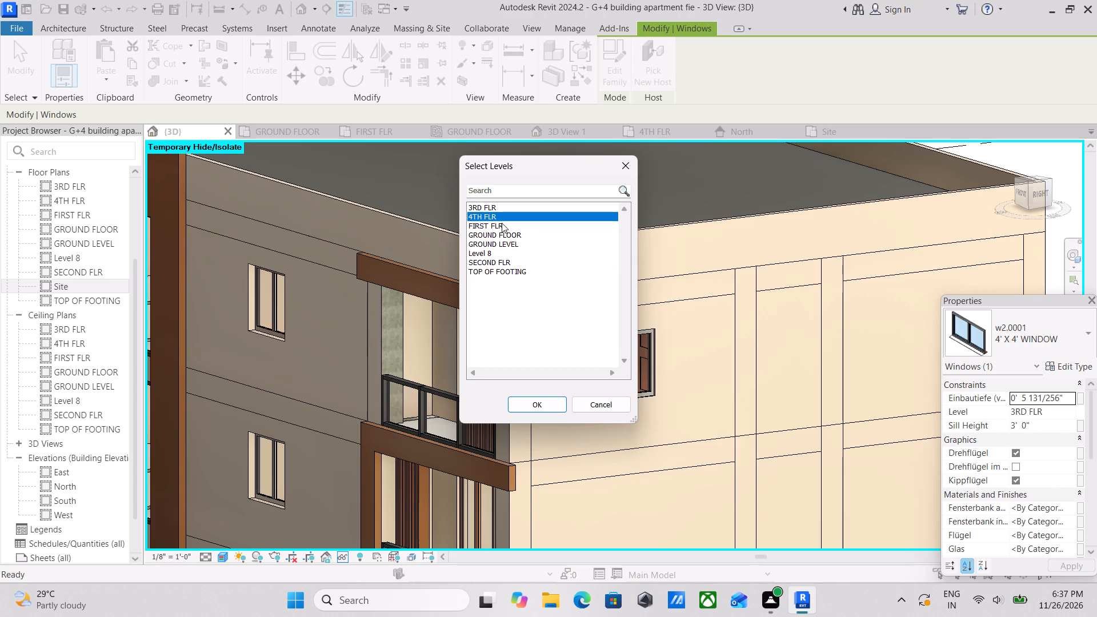
ctrl+click(501, 223)
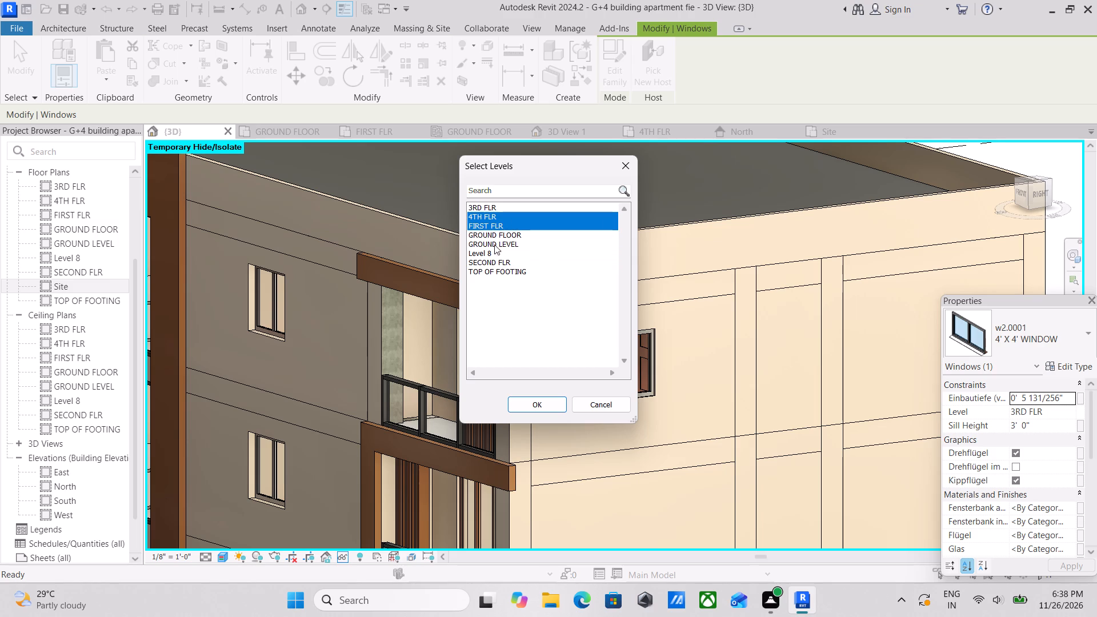
ctrl+click(499, 258)
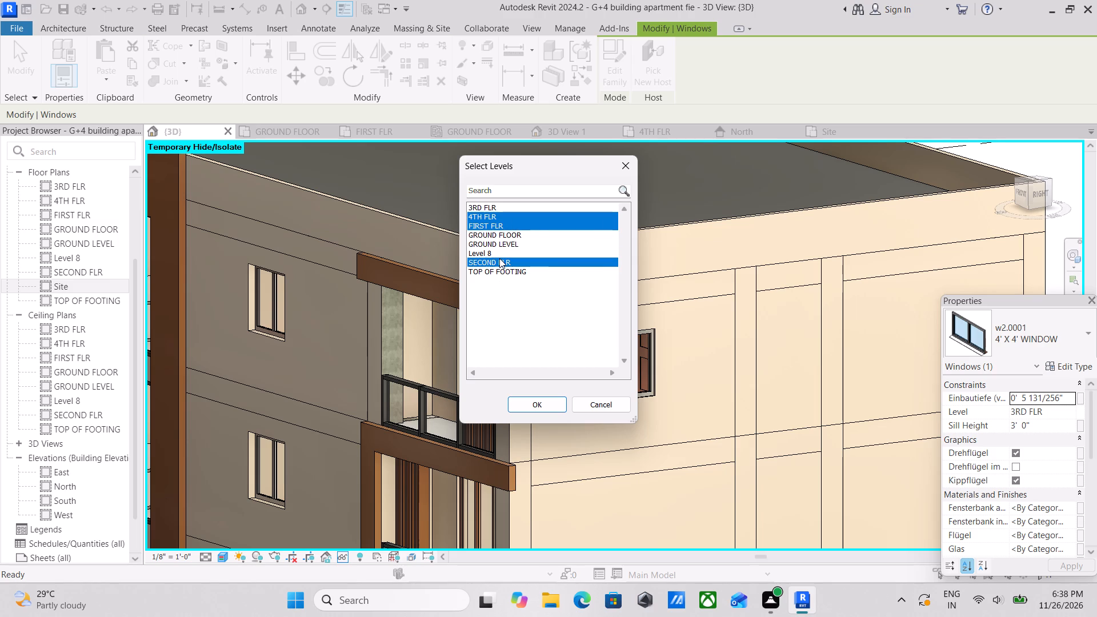
ctrl+click(506, 207)
click(545, 406)
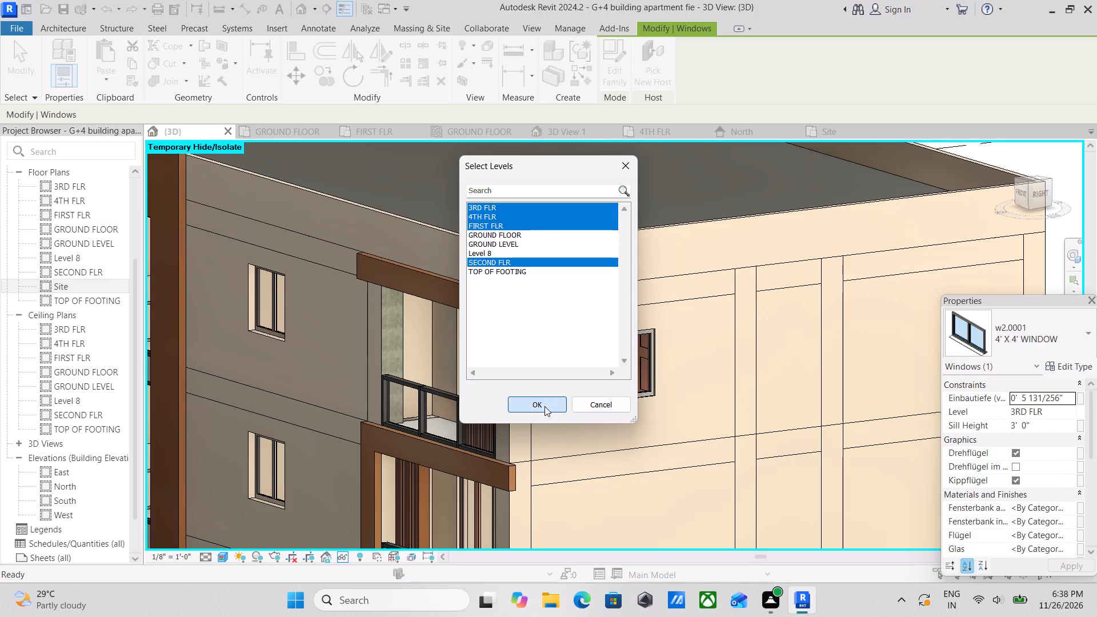
Delete the pasted 4' X 4' window instance that is not cutting anything.
scroll(551, 403, down, 2)
middle_drag(551, 403, 535, 328)
click(851, 560)
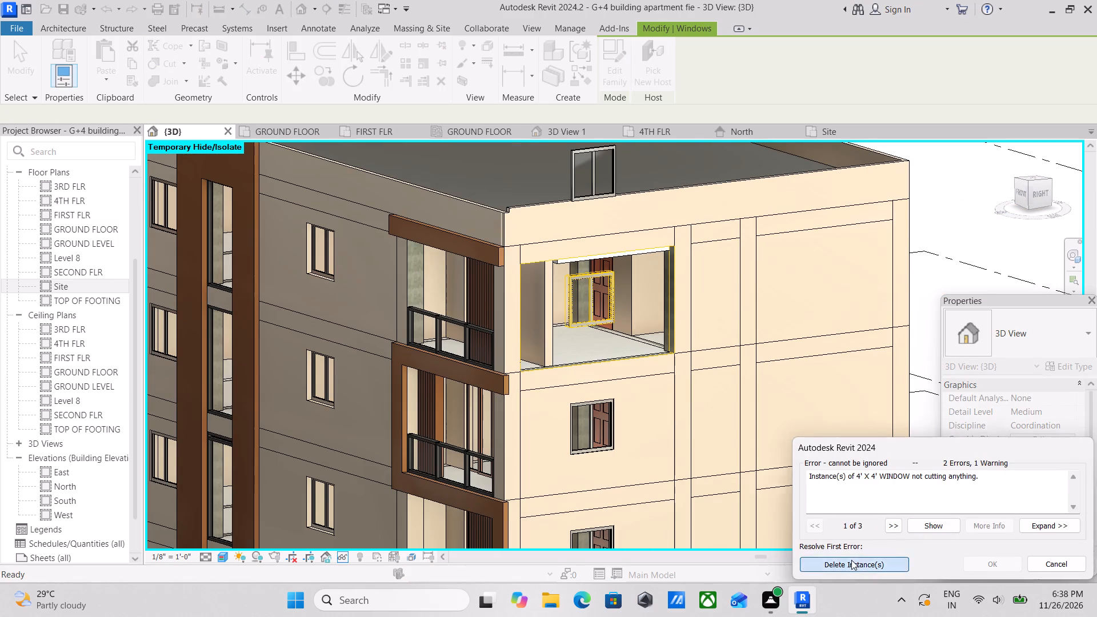
Place a 4' X 4' window on the ground storey below the right side-wall column, about 4' from the front bay's edge.
scroll(657, 364, down, 5)
ctrl+middle_drag(690, 414, 663, 364)
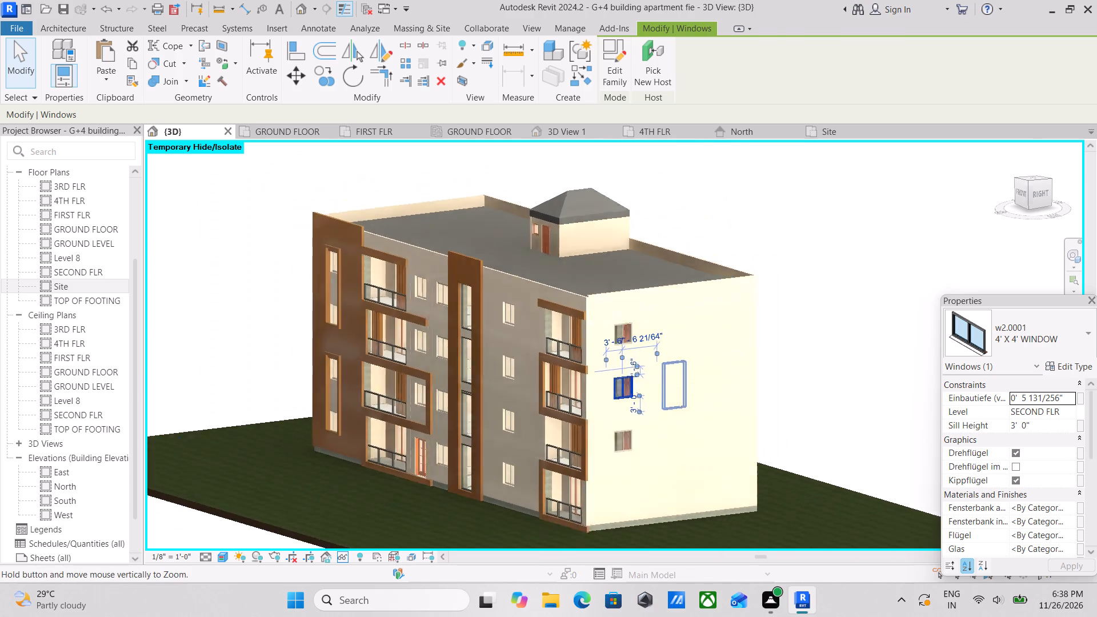
ctrl+middle_drag(663, 364, 659, 343)
scroll(647, 427, up, 3)
middle_drag(624, 441, 596, 372)
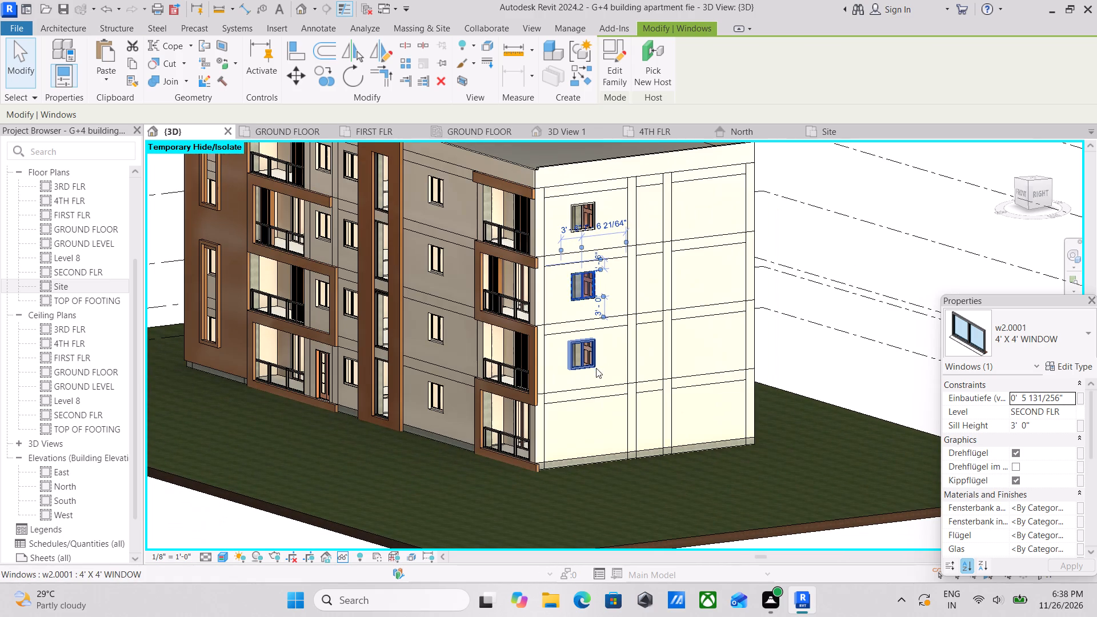
click(596, 368)
scroll(596, 368, up, 2)
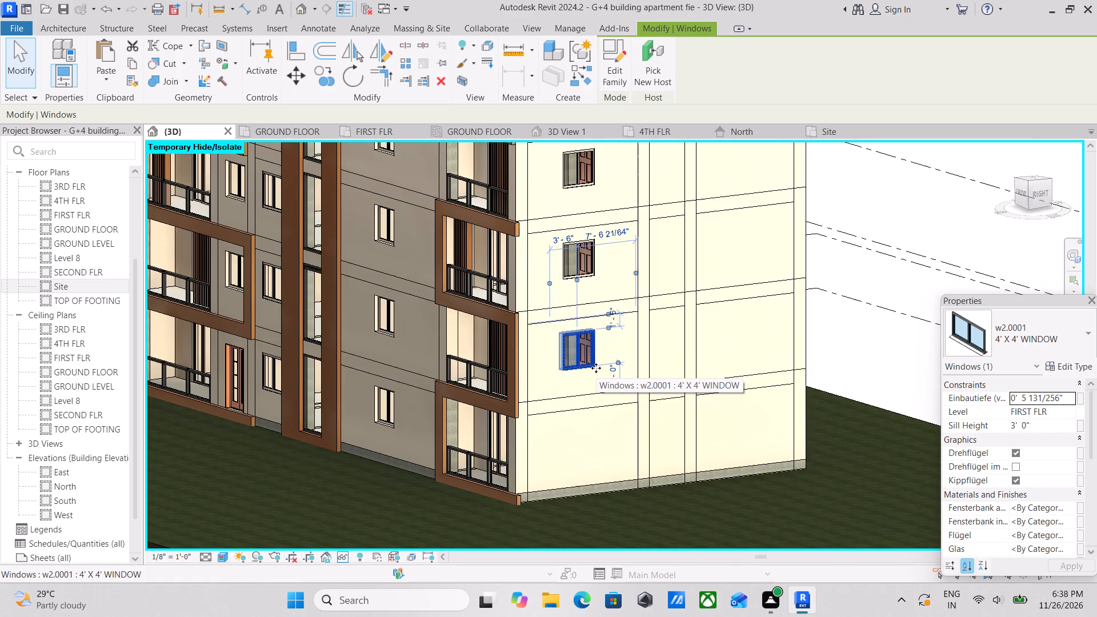
text(WN)
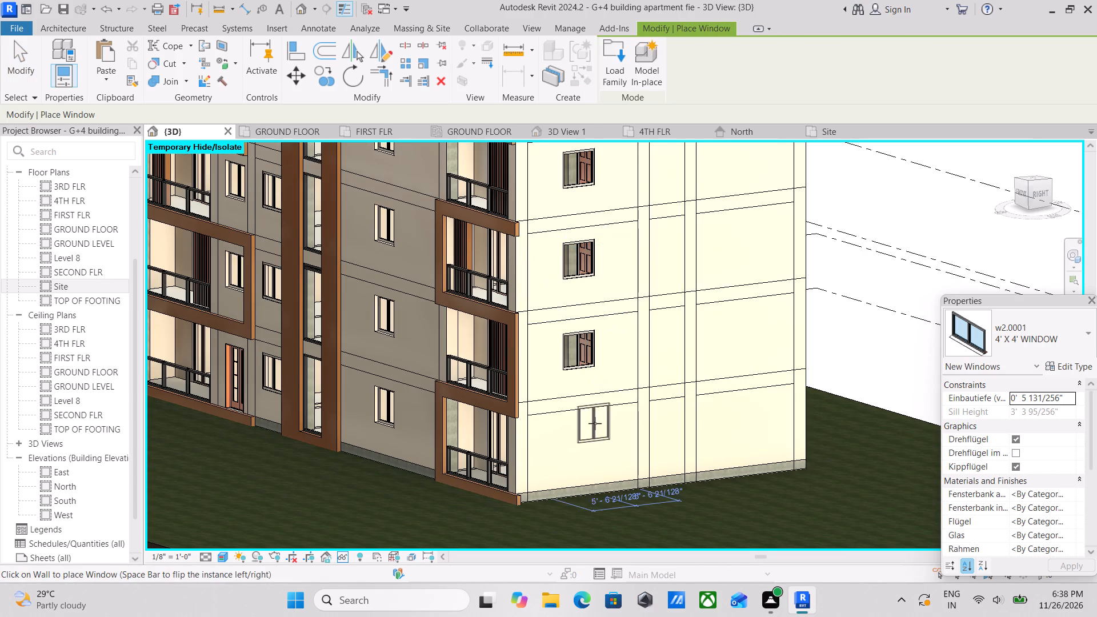
scroll(592, 426, up, 3)
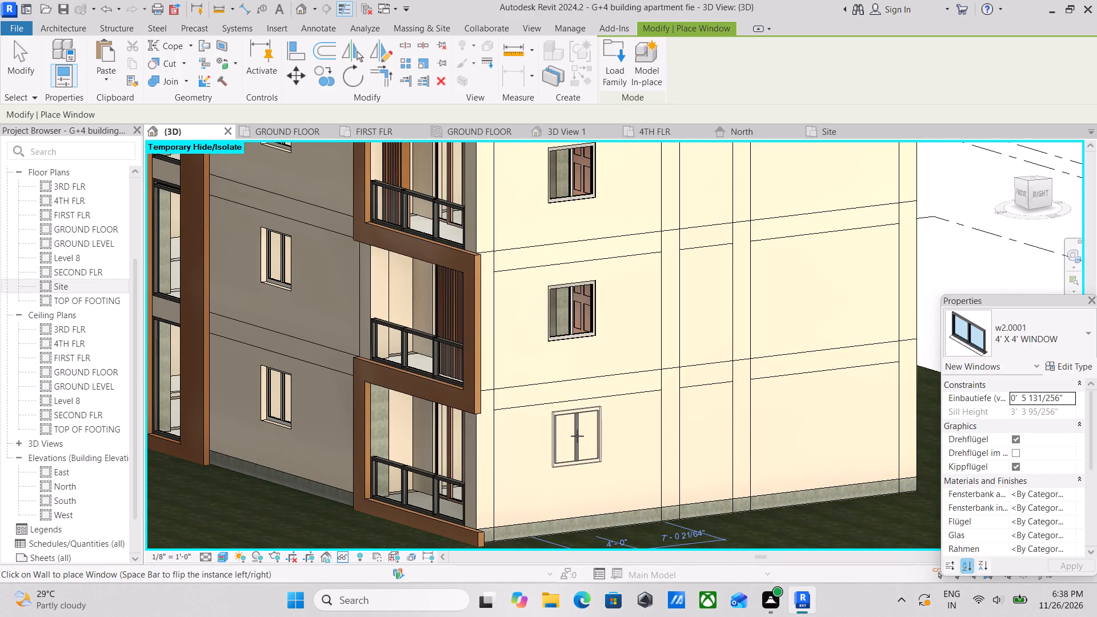
click(574, 438)
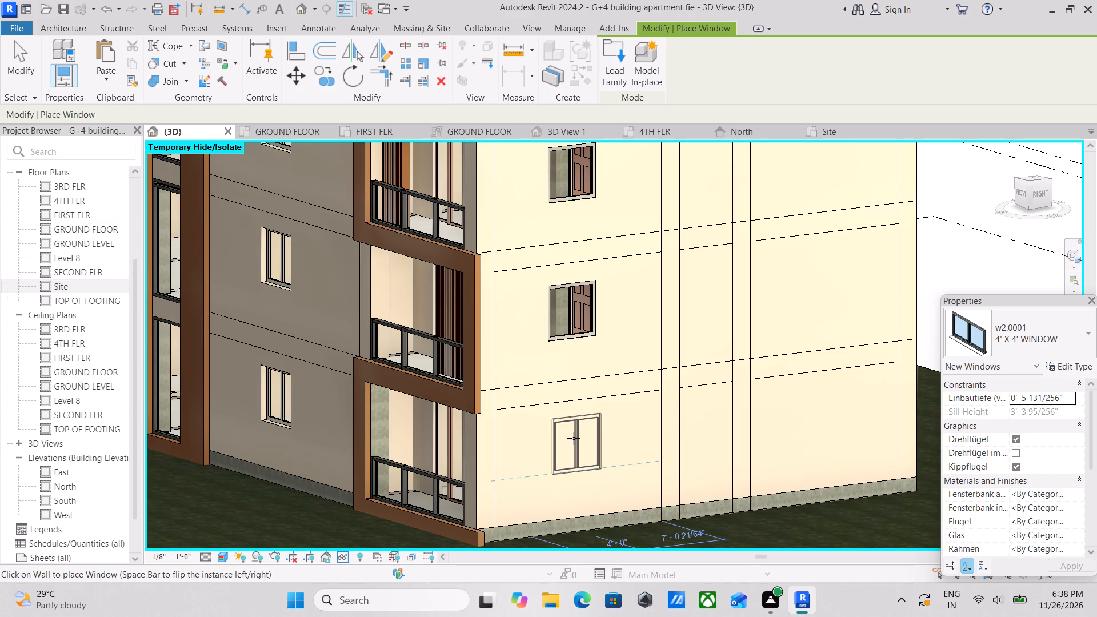
scroll(574, 438, down, 2)
key(Escape)
key(Escape)
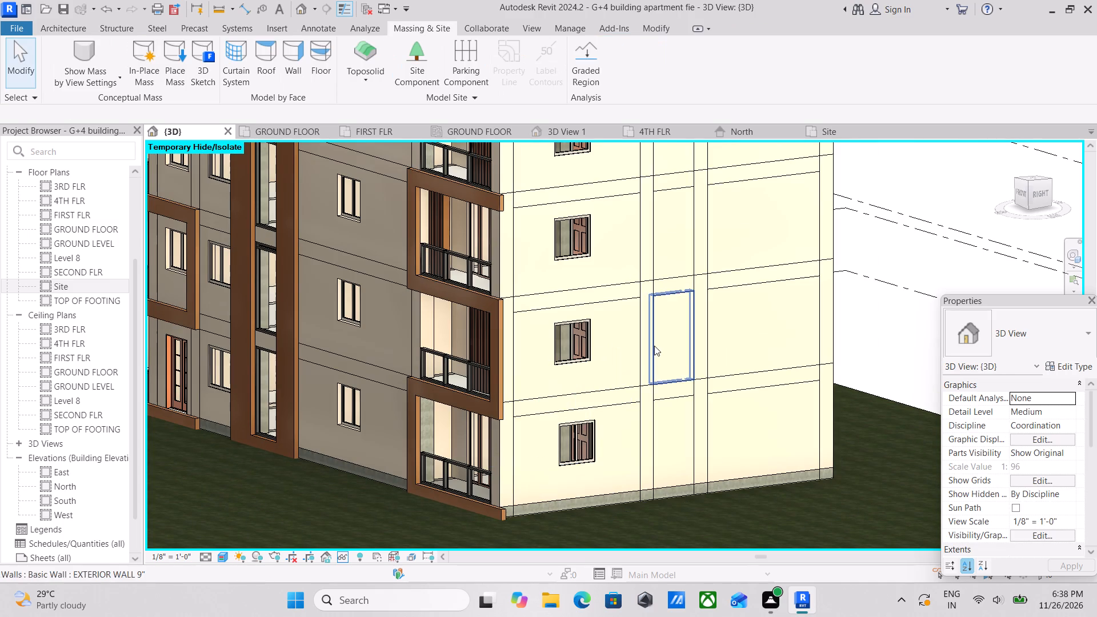
scroll(654, 346, down, 1)
key(Escape)
scroll(692, 344, down, 3)
key(Escape)
key(Escape)
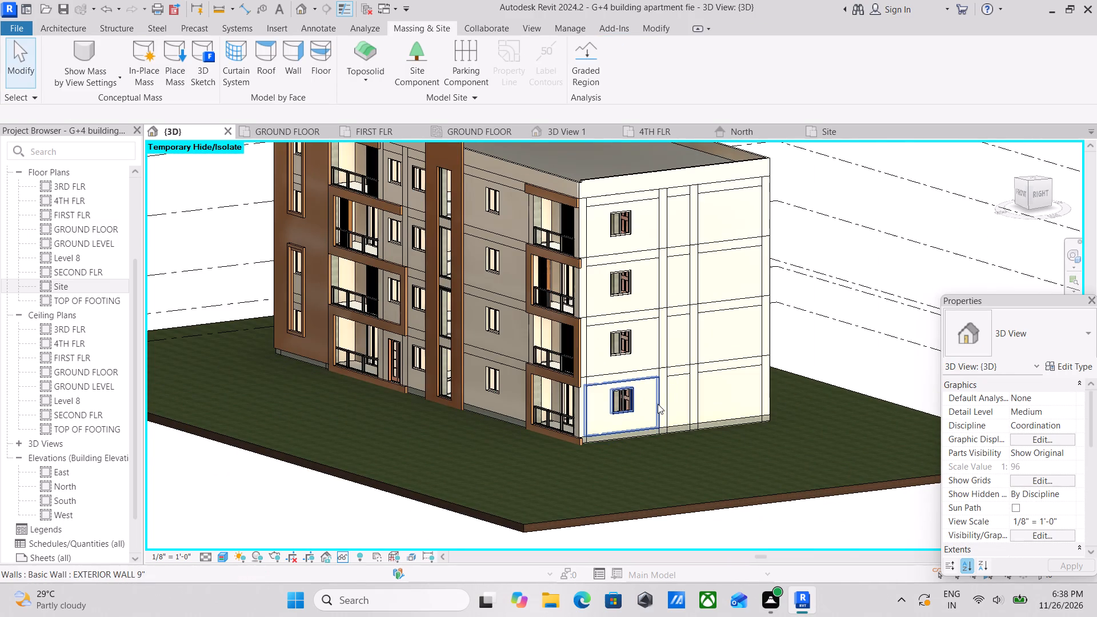
Place a 4' X 4' window in the ground-storey rear bay of the right side wall, centred about 6'-3" from each side.
key(space)
middle_drag(680, 380, 635, 526)
key(space)
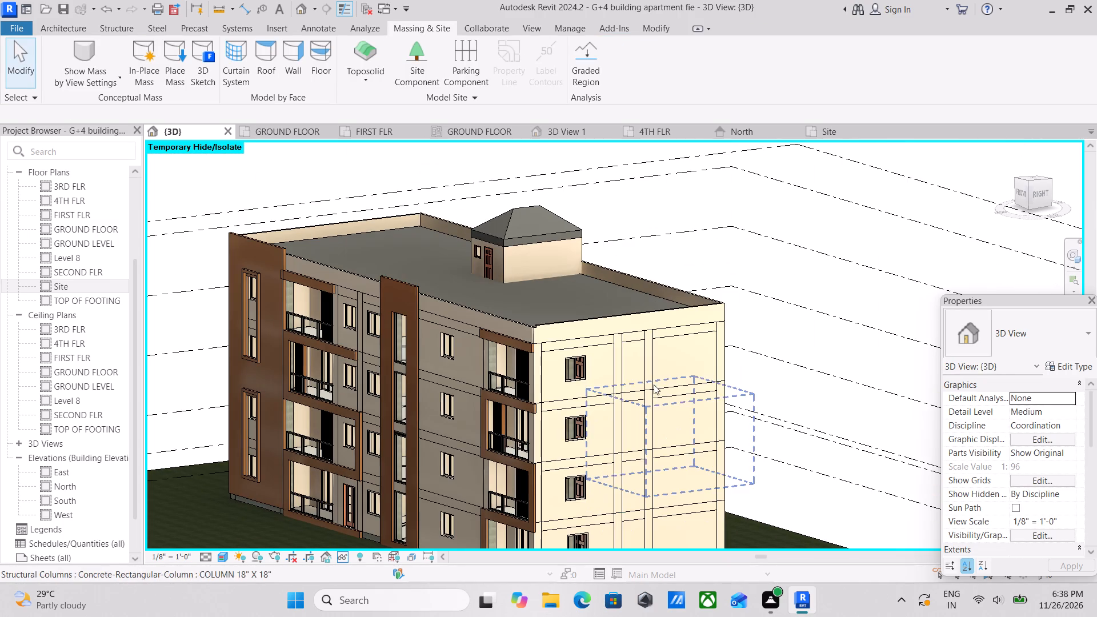
key(w)
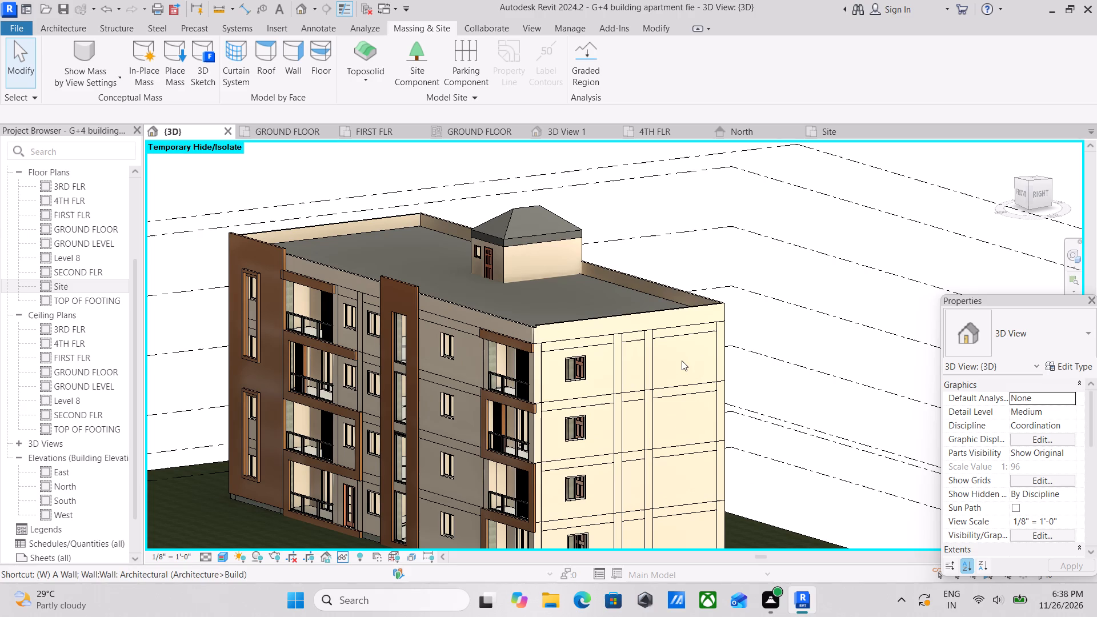
key(n)
scroll(654, 357, up, 2)
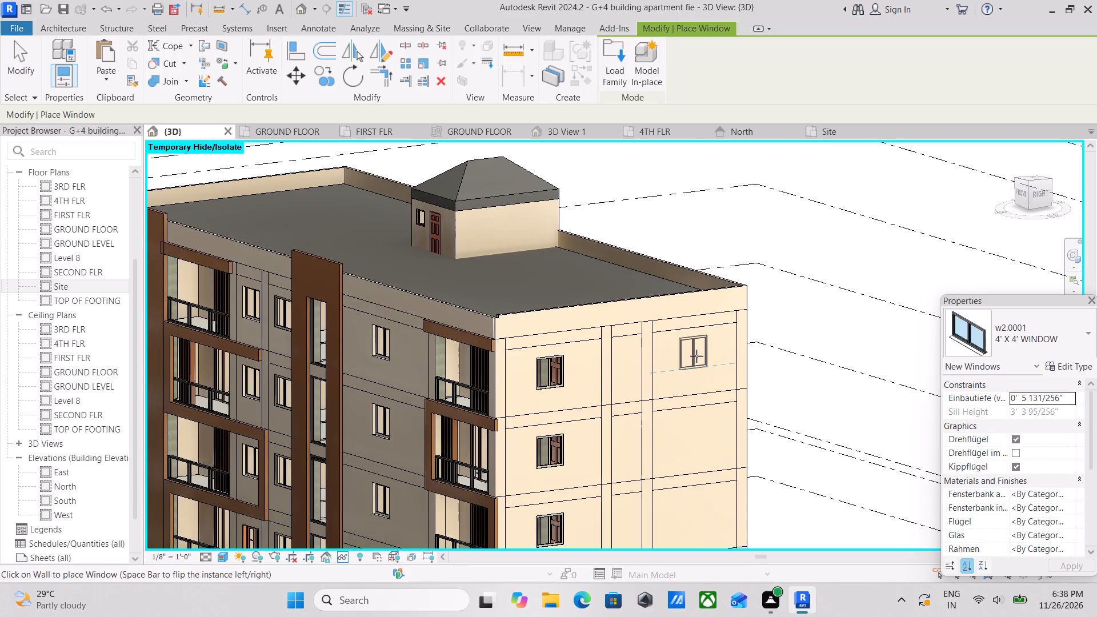
scroll(690, 395, down, 1)
middle_drag(690, 395, 639, 287)
middle_drag(619, 418, 547, 402)
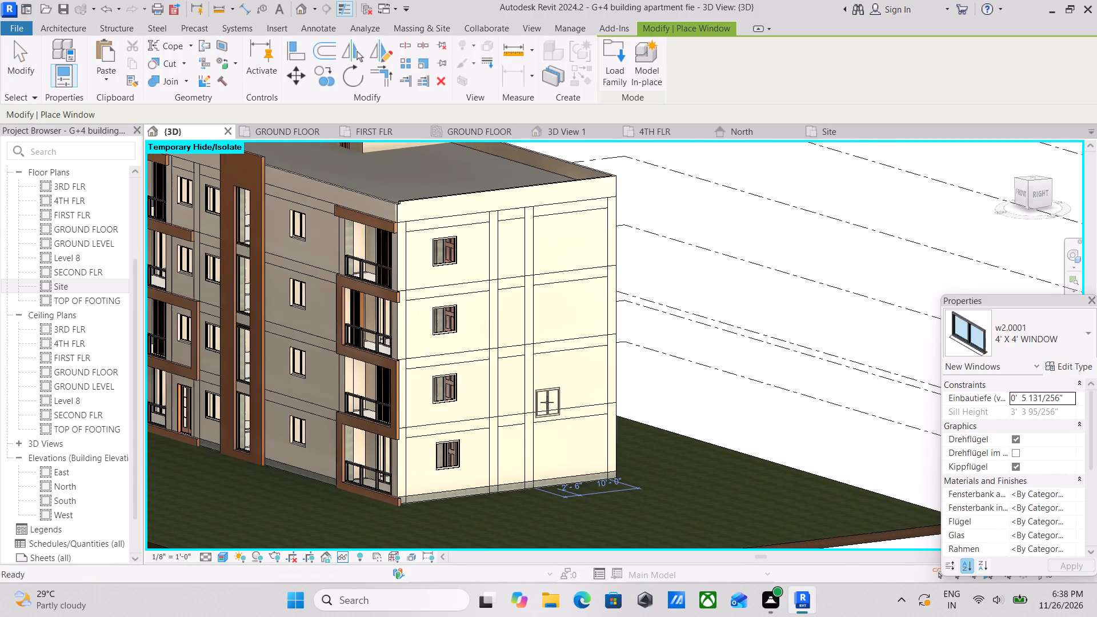
click(570, 443)
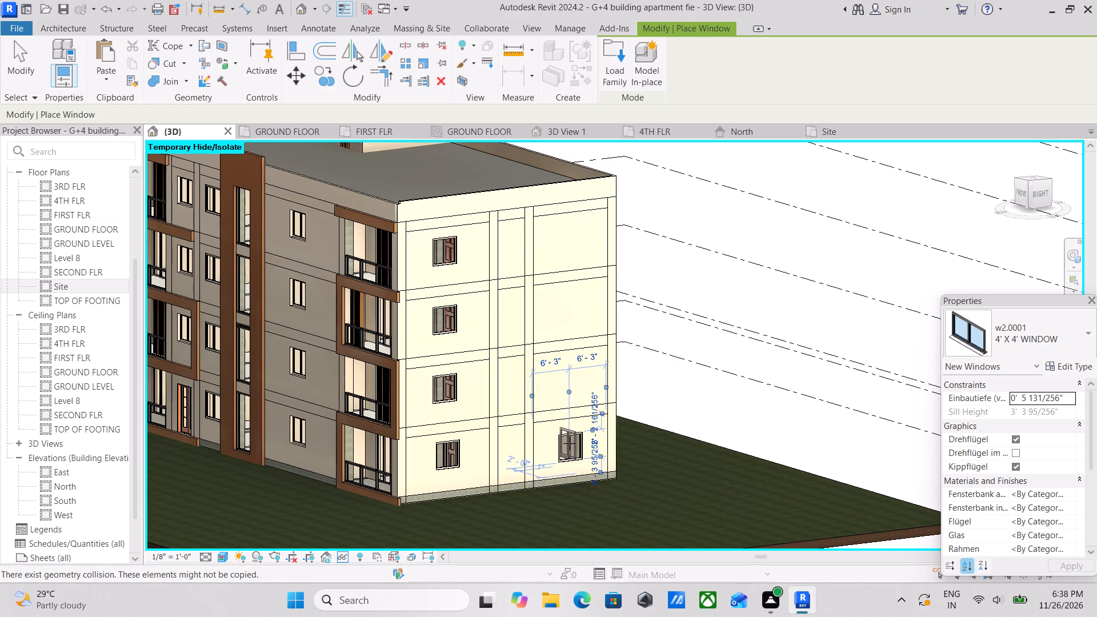
key(Escape)
key(Escape)
scroll(578, 447, up, 3)
key(Escape)
key(Escape)
Set the sill height of the ground-storey rear-bay window to 3'.
click(585, 445)
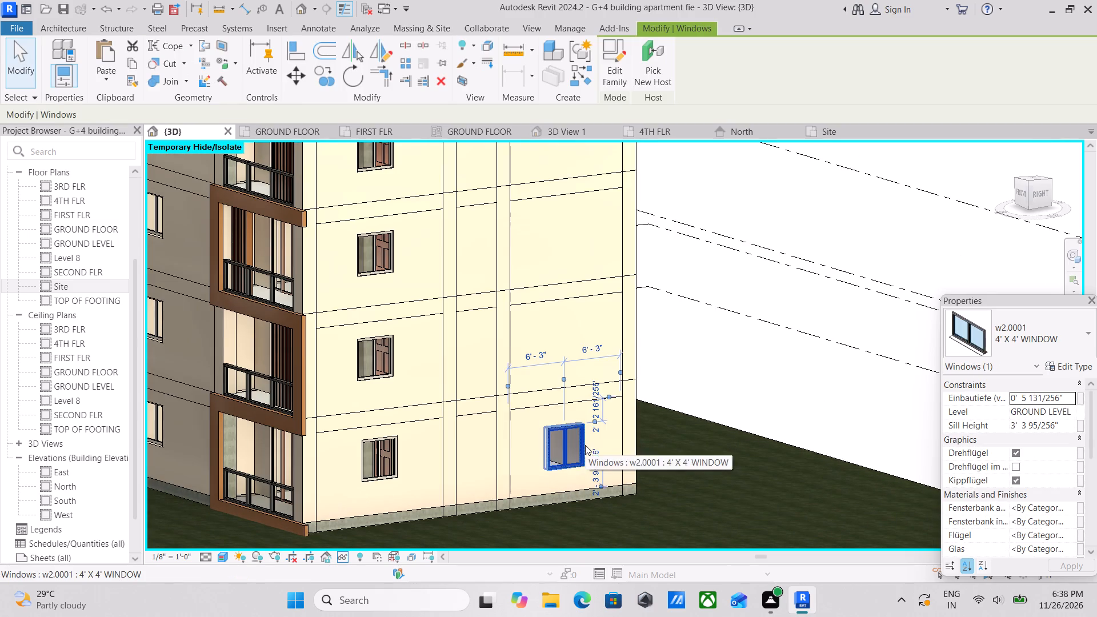
click(1064, 425)
drag(1066, 425, 948, 429)
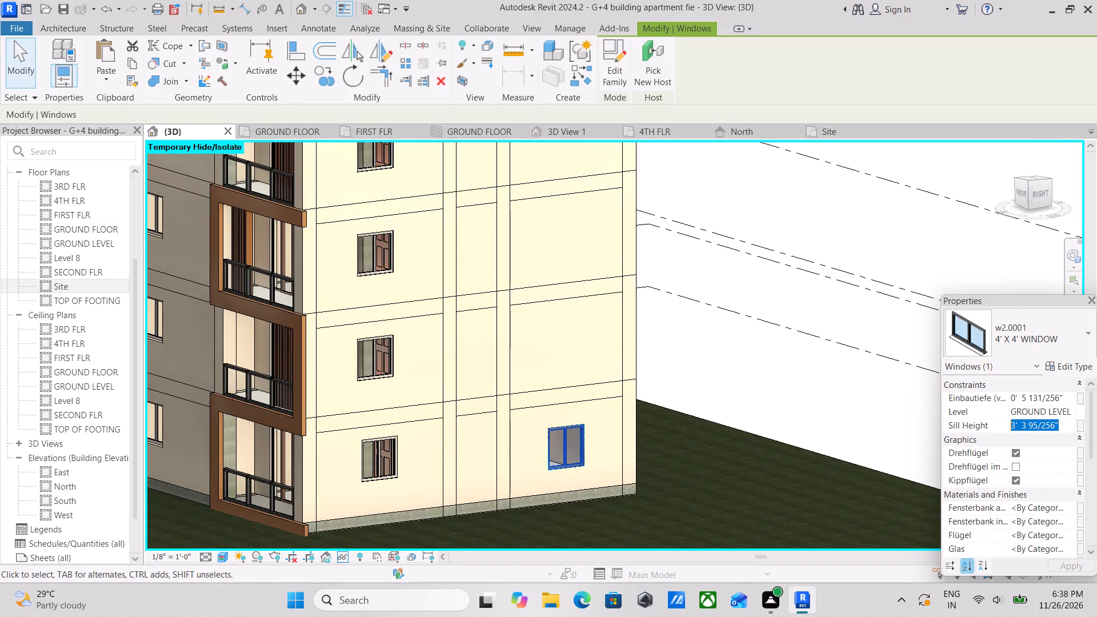
drag(948, 429, 944, 430)
text(3')
key(Return)
scroll(569, 446, up, 2)
key(Escape)
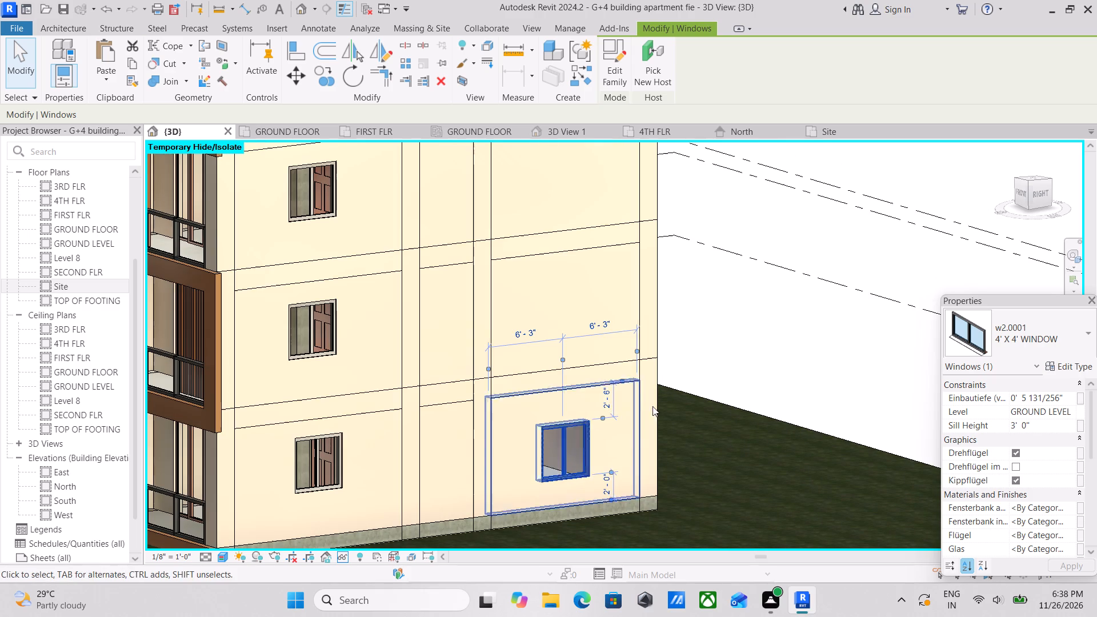
Copy the ground-storey rear-bay 4' X 4' window and paste it aligned to the FIRST, SECOND, 3RD and 4TH FLR levels.
key(Escape)
click(573, 426)
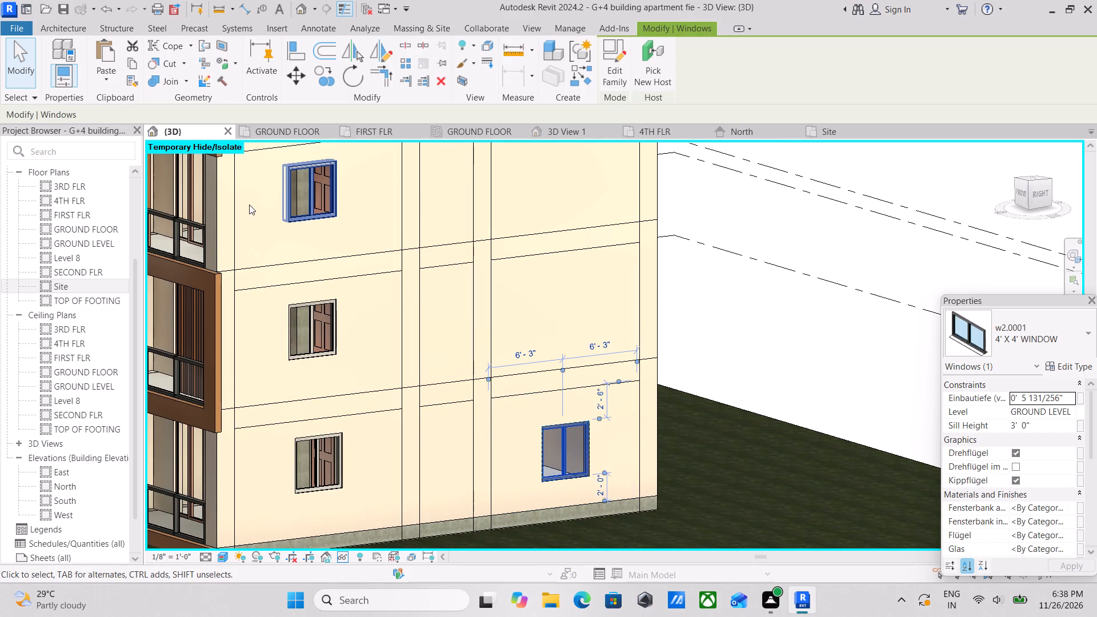
click(129, 62)
click(109, 83)
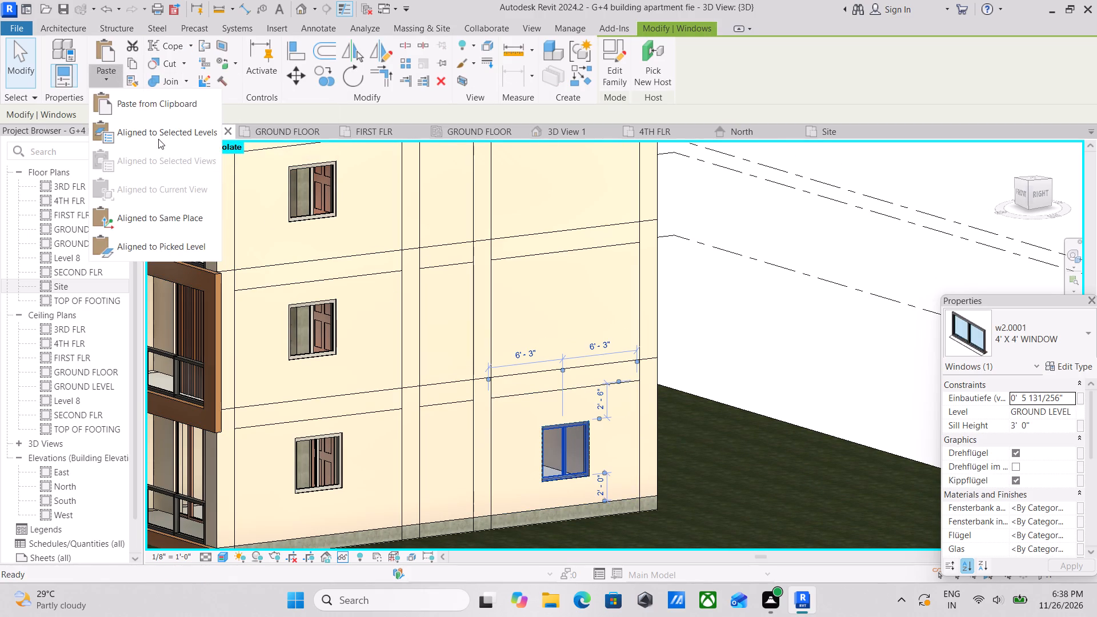
click(159, 139)
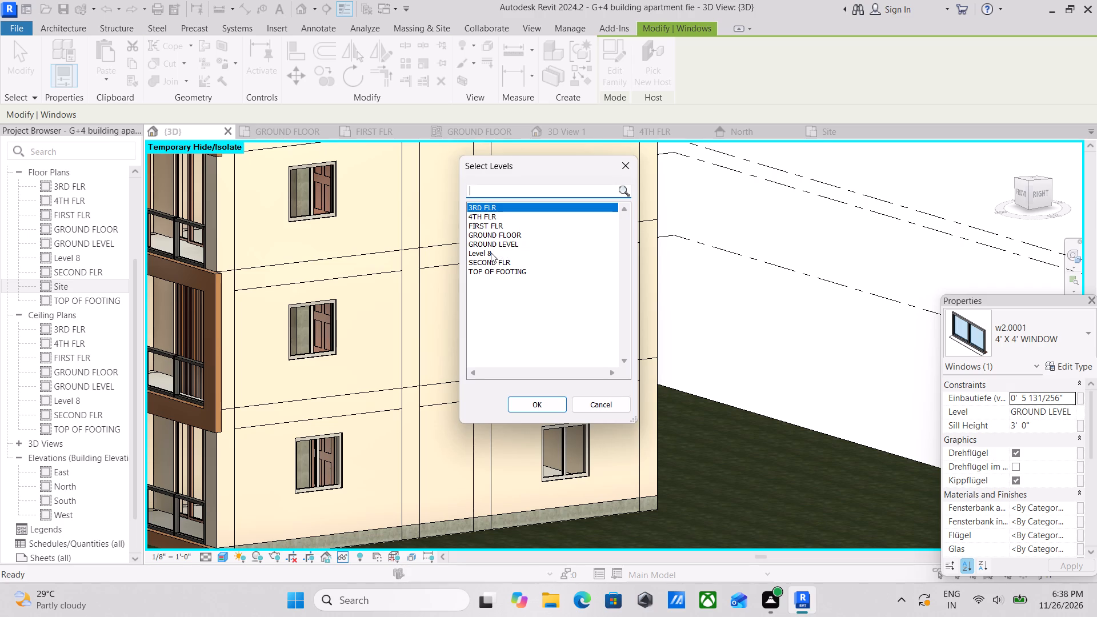
click(491, 253)
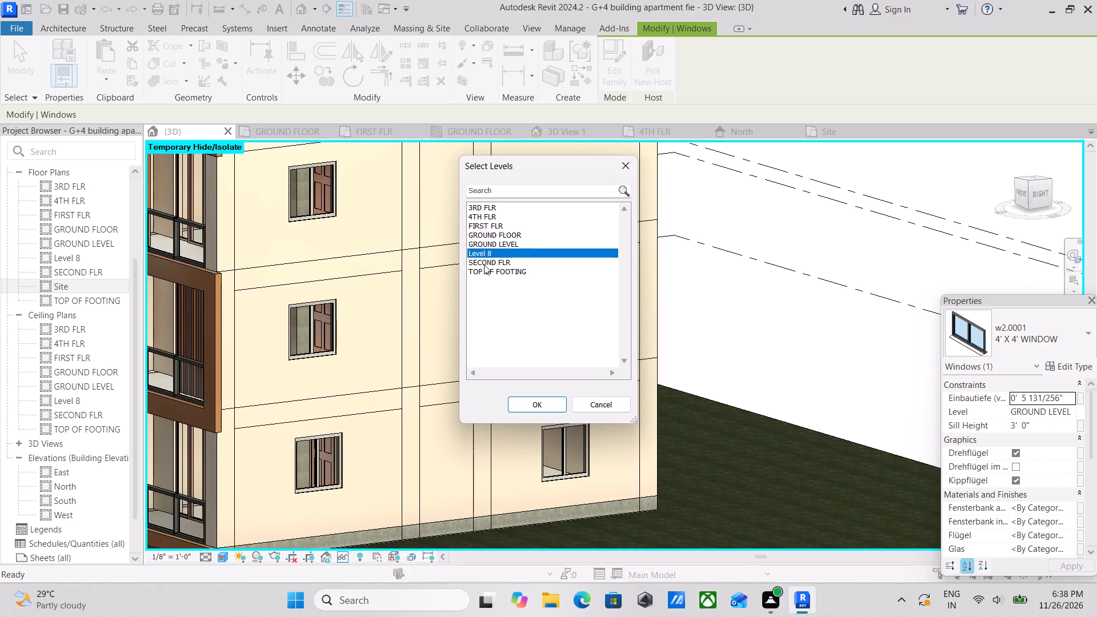
click(484, 265)
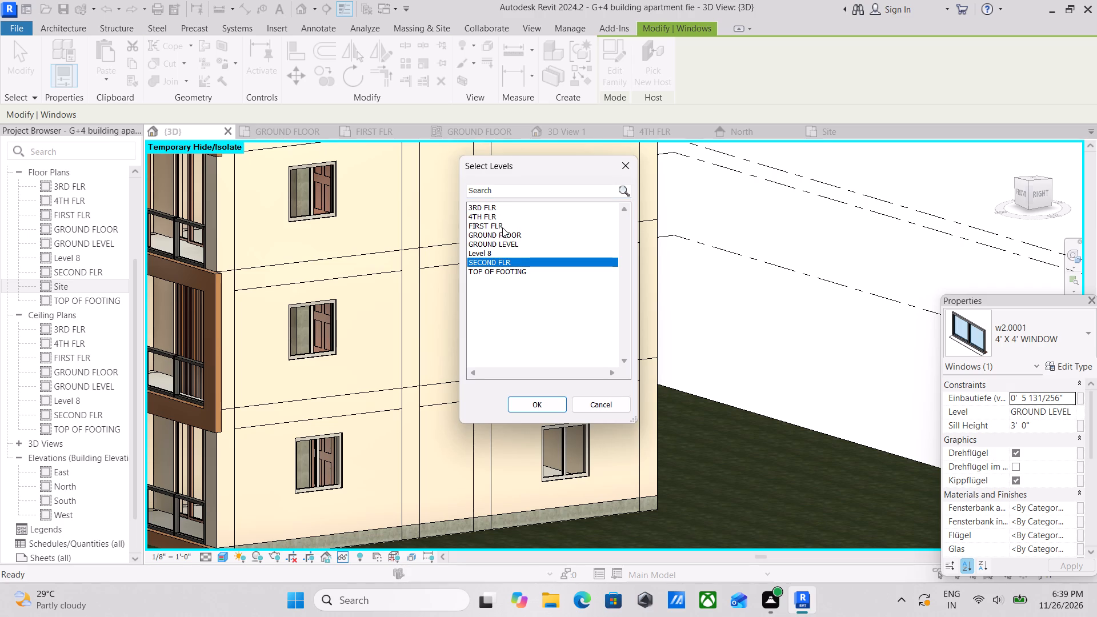
click(498, 222)
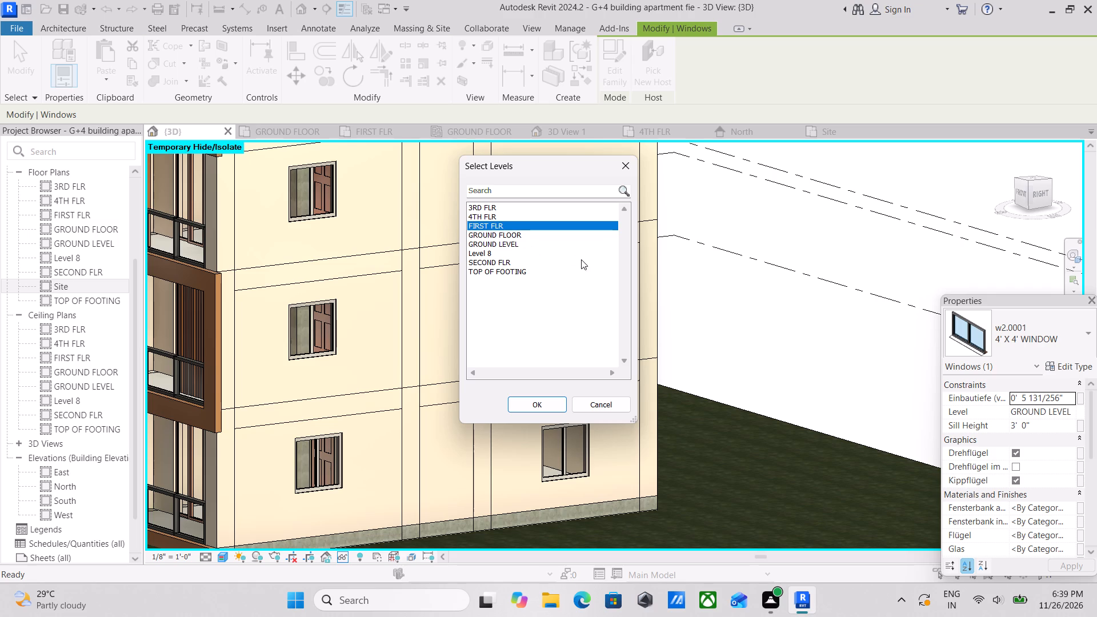
ctrl+click(494, 259)
ctrl+click(493, 205)
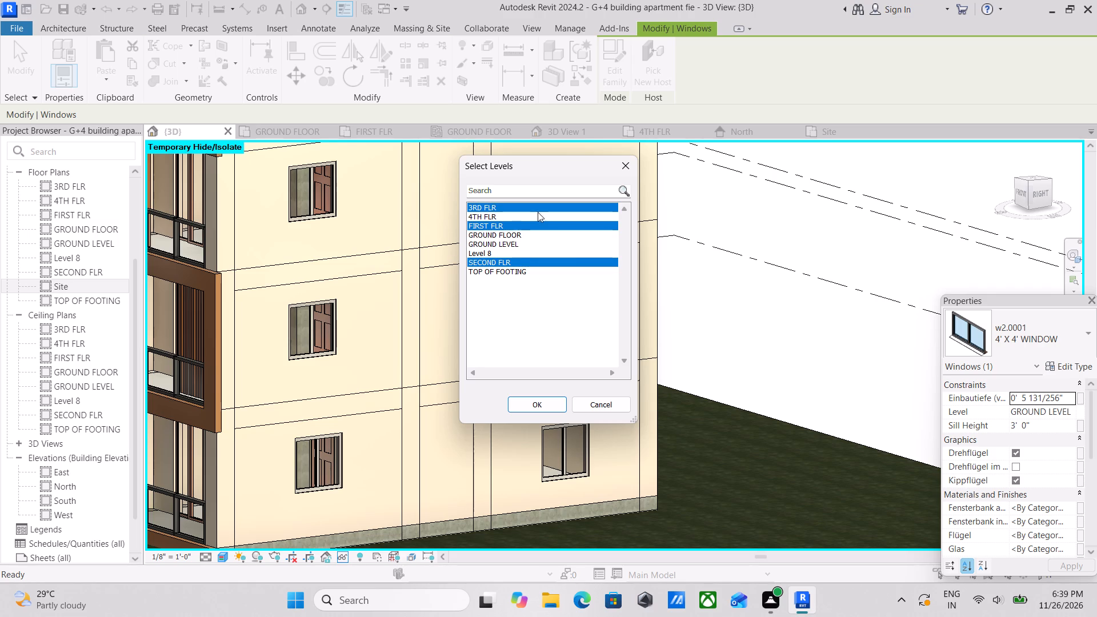
ctrl+click(486, 215)
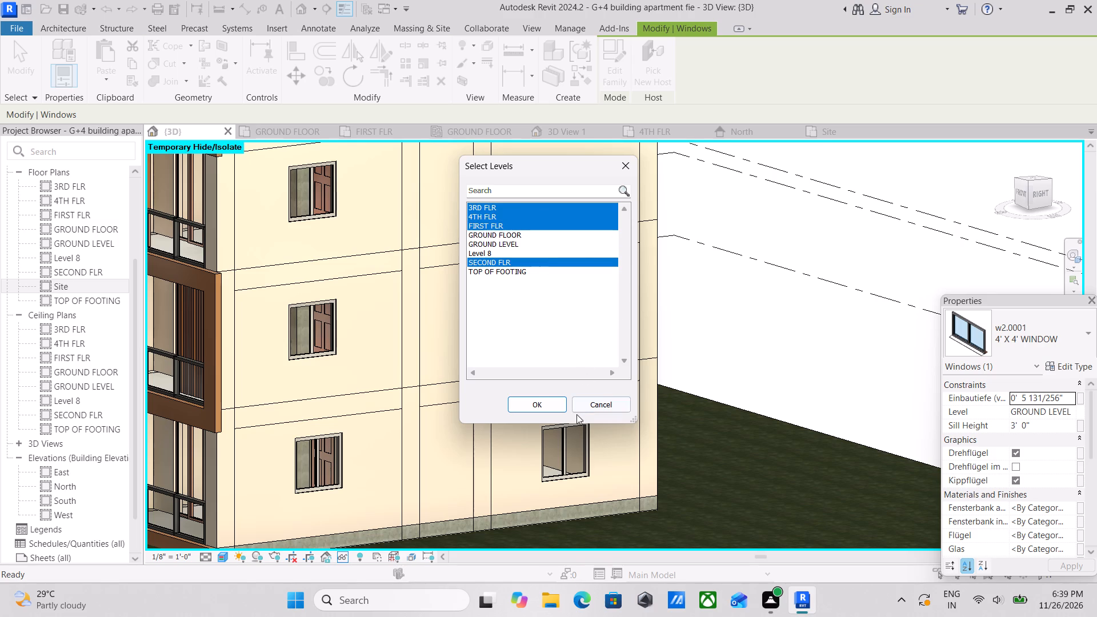
click(538, 406)
Delete the pasted 4' X 4' window instance at roof level that is not cutting anything.
scroll(559, 392, down, 1)
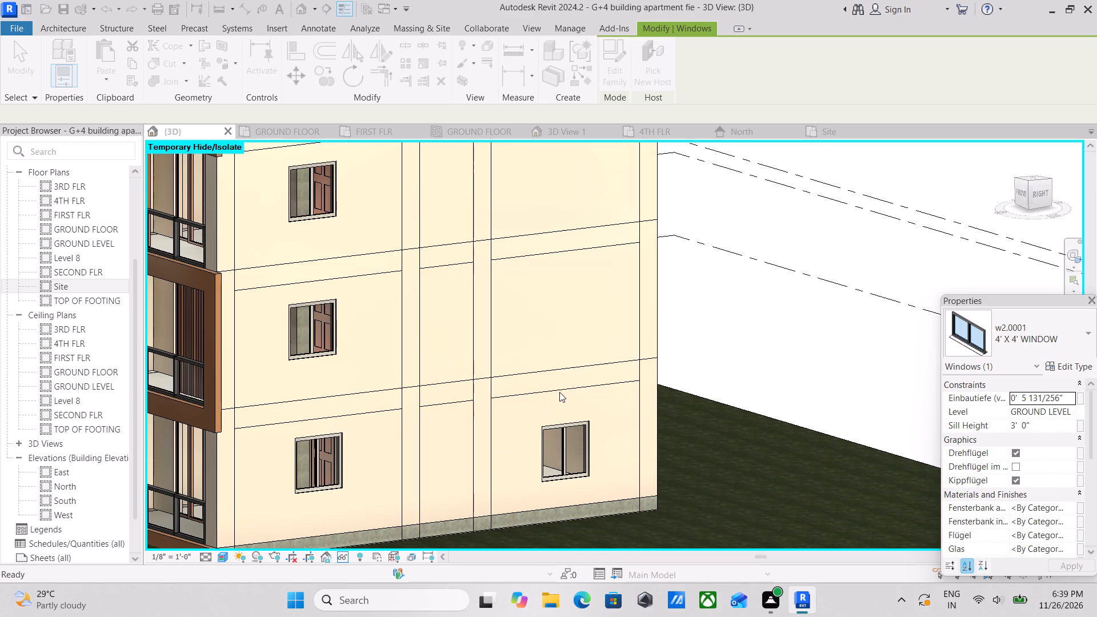
scroll(559, 392, down, 4)
middle_drag(572, 383, 573, 438)
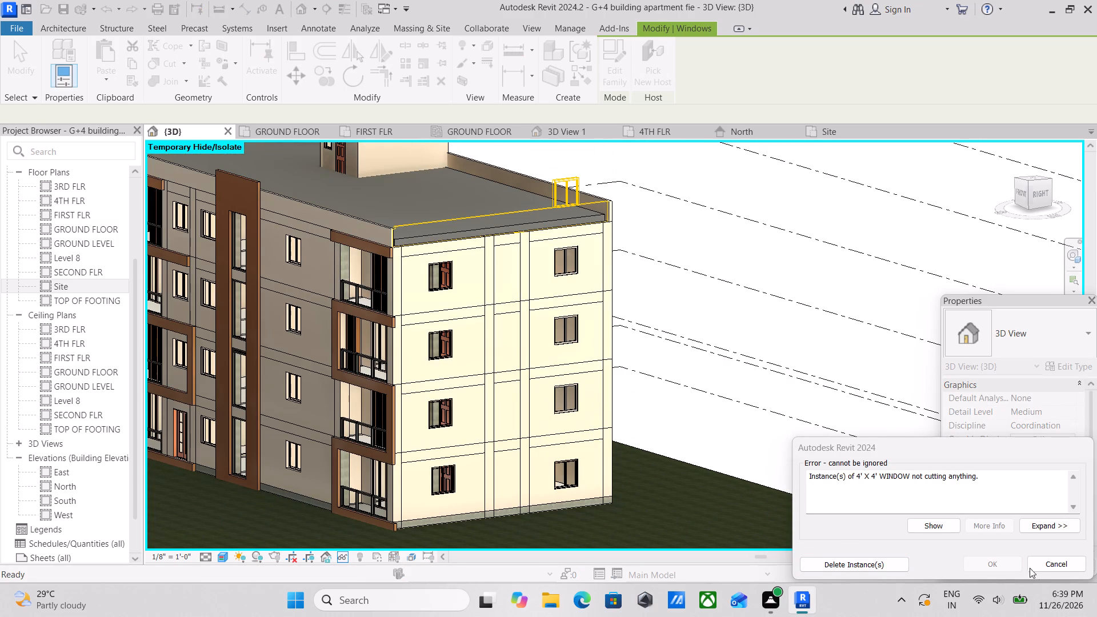
click(858, 558)
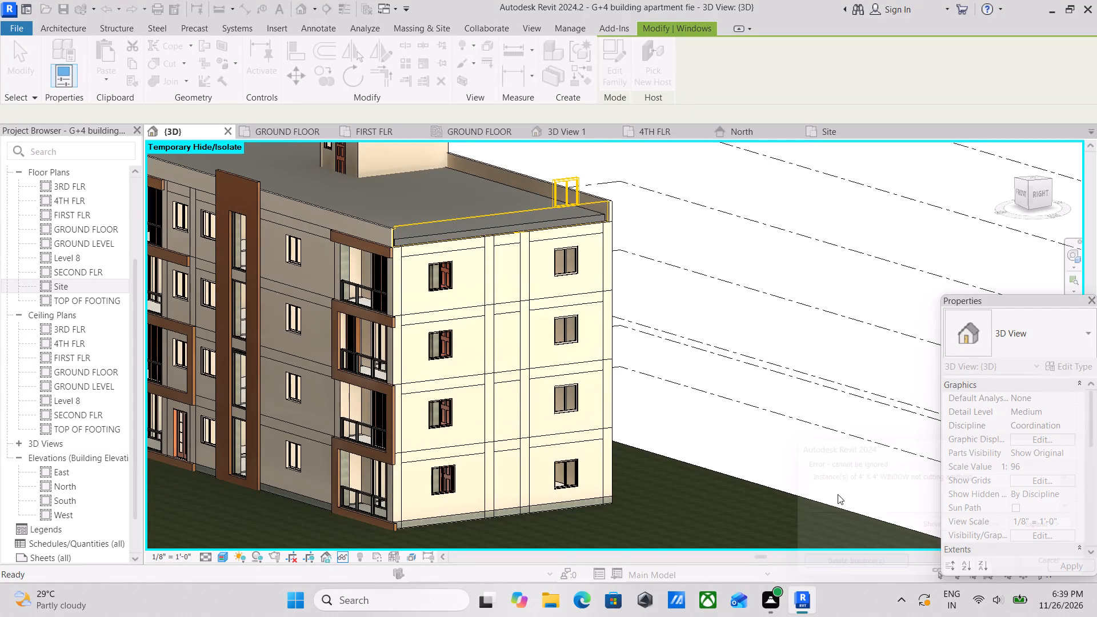
Examine the windows on the right side wall across all storeys, together with the adjoining front corner.
scroll(578, 291, down, 2)
middle_drag(578, 291, 636, 351)
scroll(529, 274, up, 2)
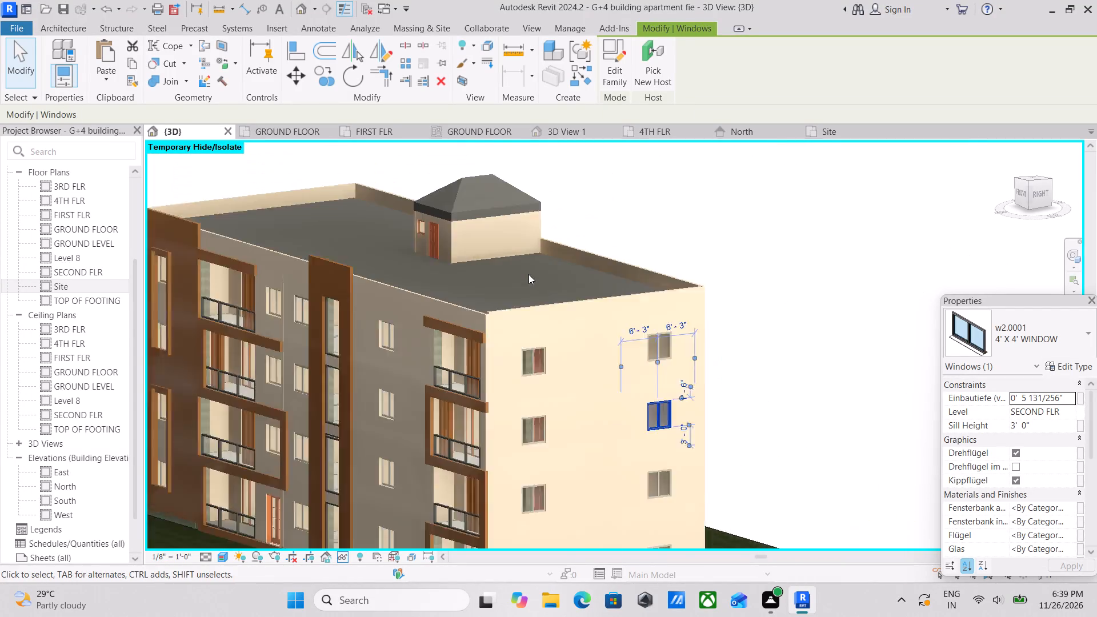
scroll(529, 274, up, 5)
scroll(505, 285, down, 4)
middle_drag(592, 367, 643, 286)
scroll(619, 299, down, 2)
middle_drag(608, 308, 604, 281)
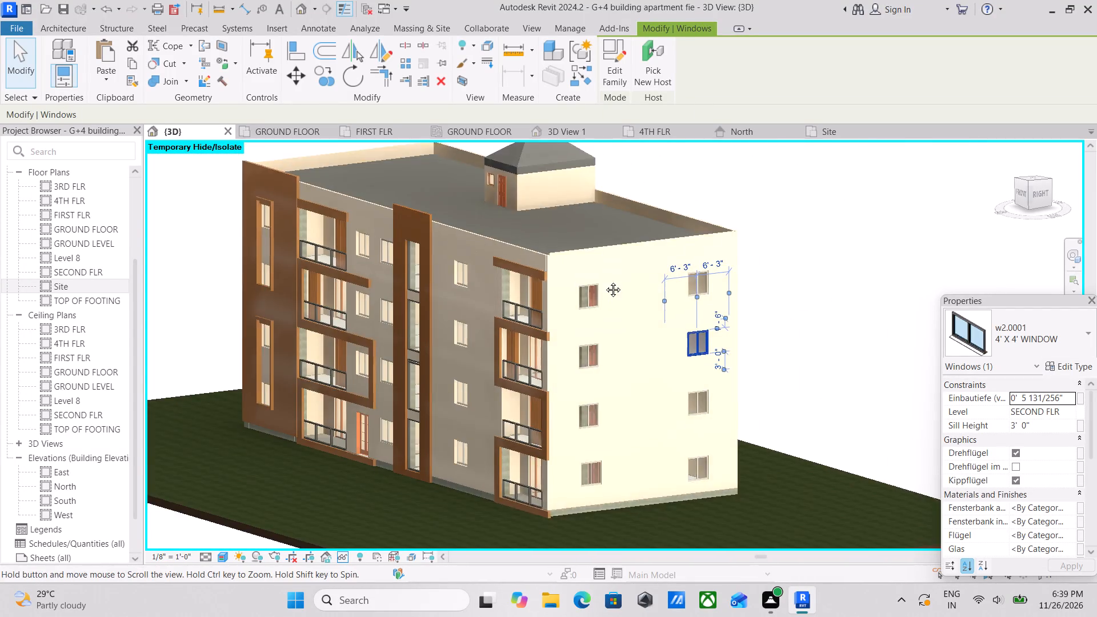
middle_drag(604, 281, 606, 265)
middle_drag(574, 289, 595, 342)
scroll(480, 303, up, 3)
scroll(421, 308, down, 2)
middle_drag(421, 308, 476, 246)
middle_drag(469, 273, 507, 221)
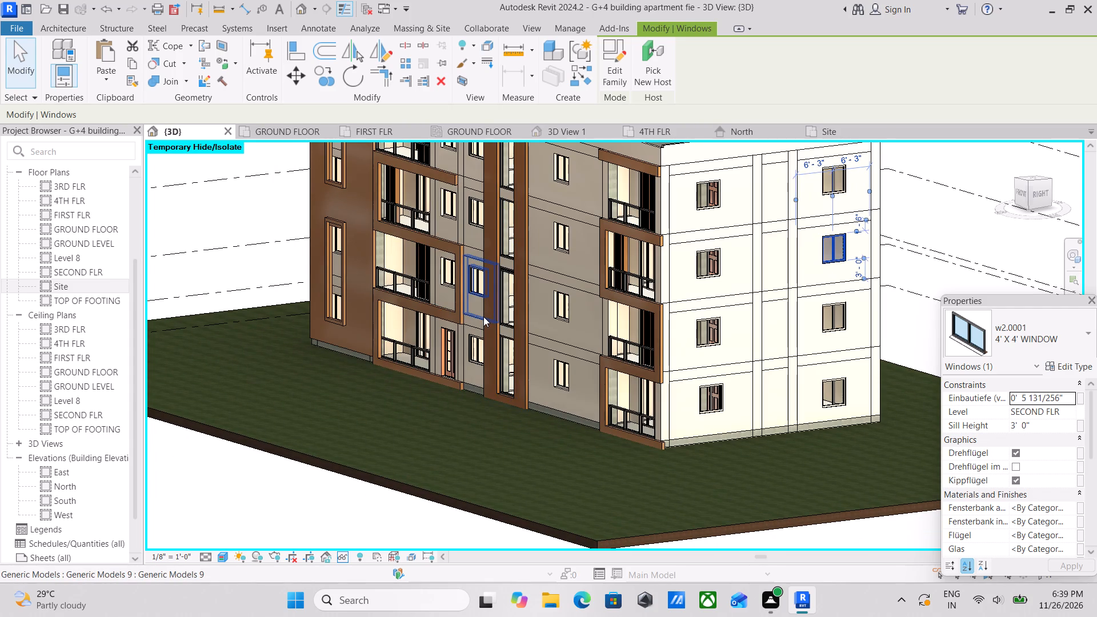
Examine the whole front facade from the front, including the balconies, stair tower, windows and roof.
scroll(483, 316, down, 1)
scroll(520, 436, down, 1)
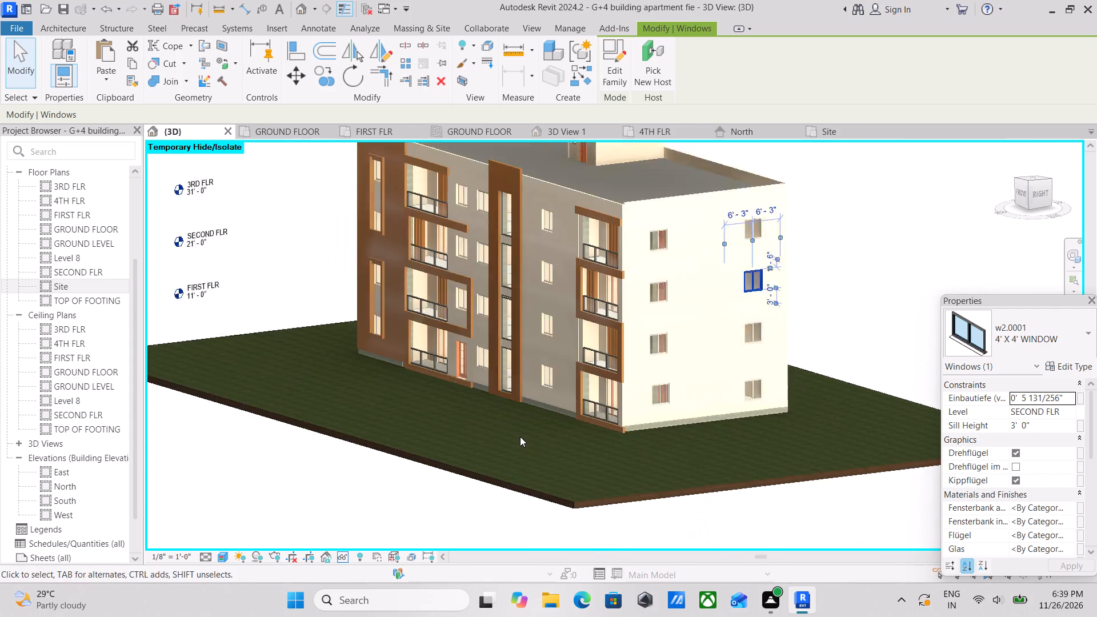
scroll(520, 436, down, 1)
scroll(515, 436, up, 1)
shift+middle_drag(515, 436, 575, 473)
ctrl+middle_drag(559, 454, 636, 447)
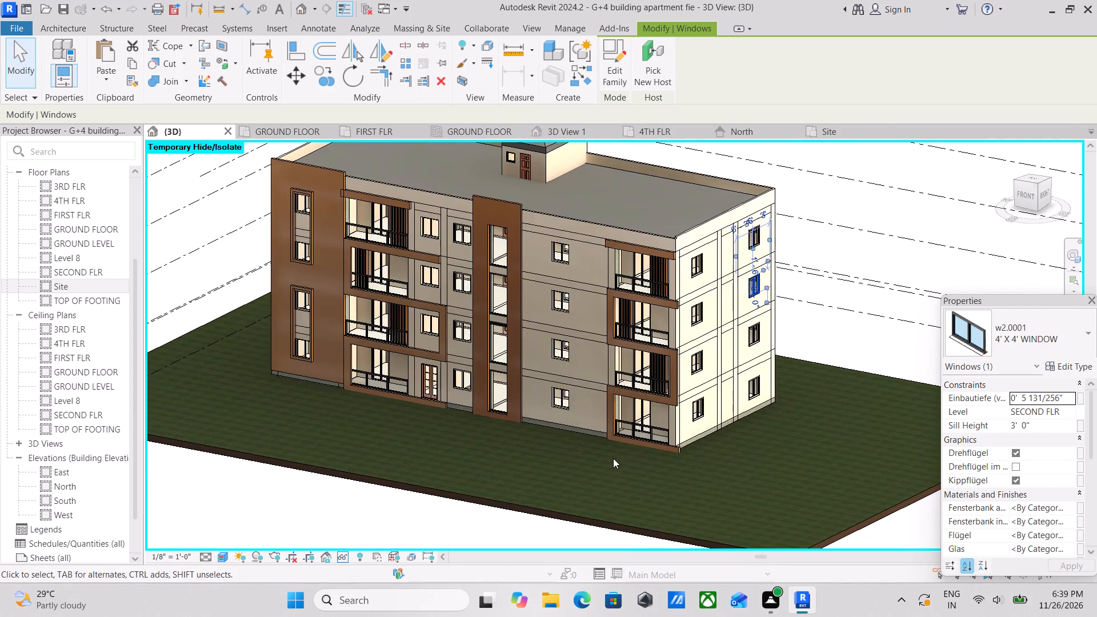
scroll(612, 458, down, 2)
shift+middle_drag(575, 459, 663, 453)
scroll(663, 453, up, 1)
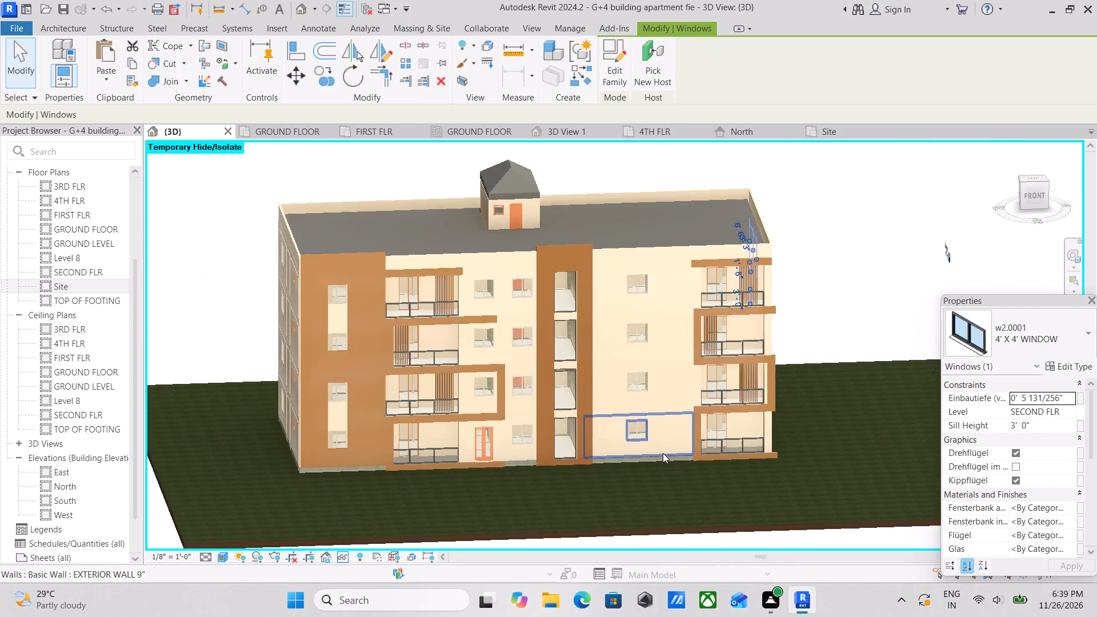
scroll(663, 452, up, 1)
middle_drag(654, 452, 595, 452)
middle_drag(563, 438, 597, 434)
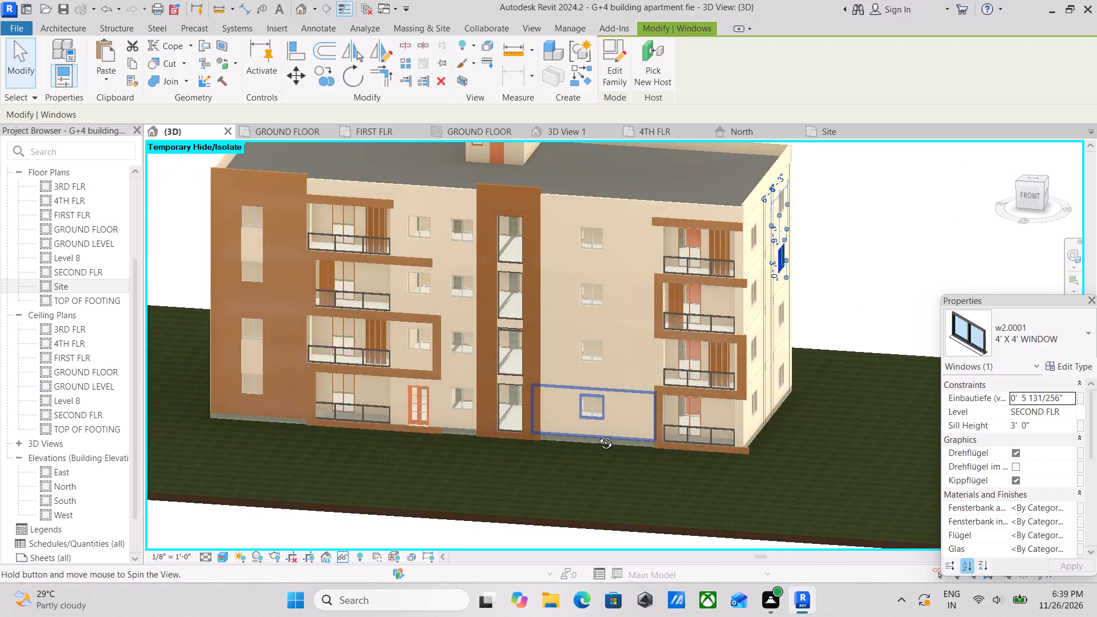
middle_drag(597, 434, 617, 434)
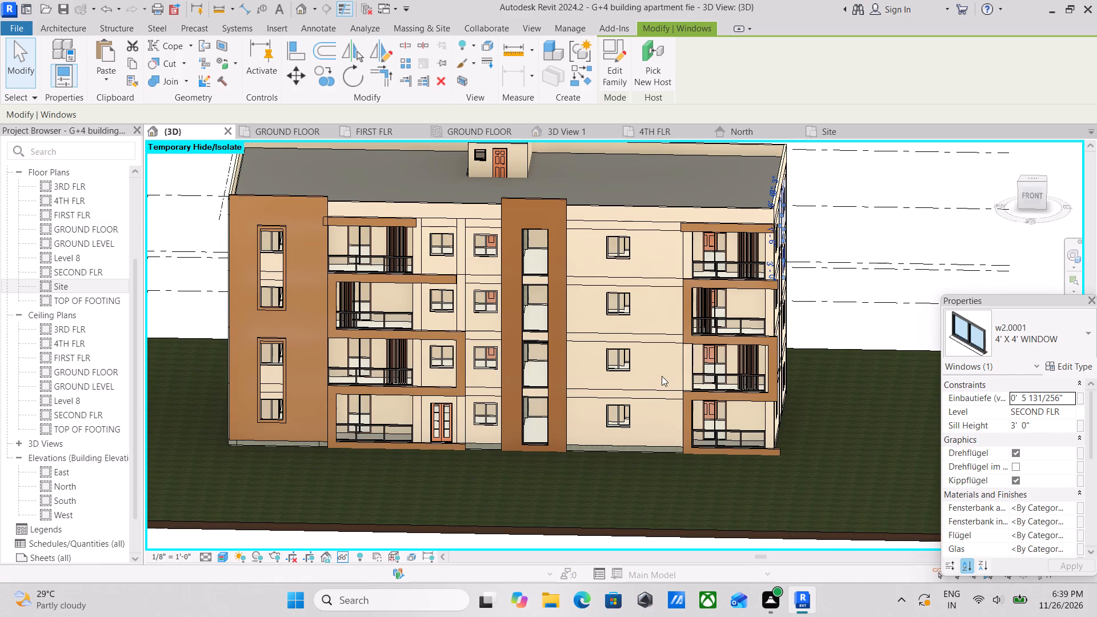
scroll(718, 368, up, 2)
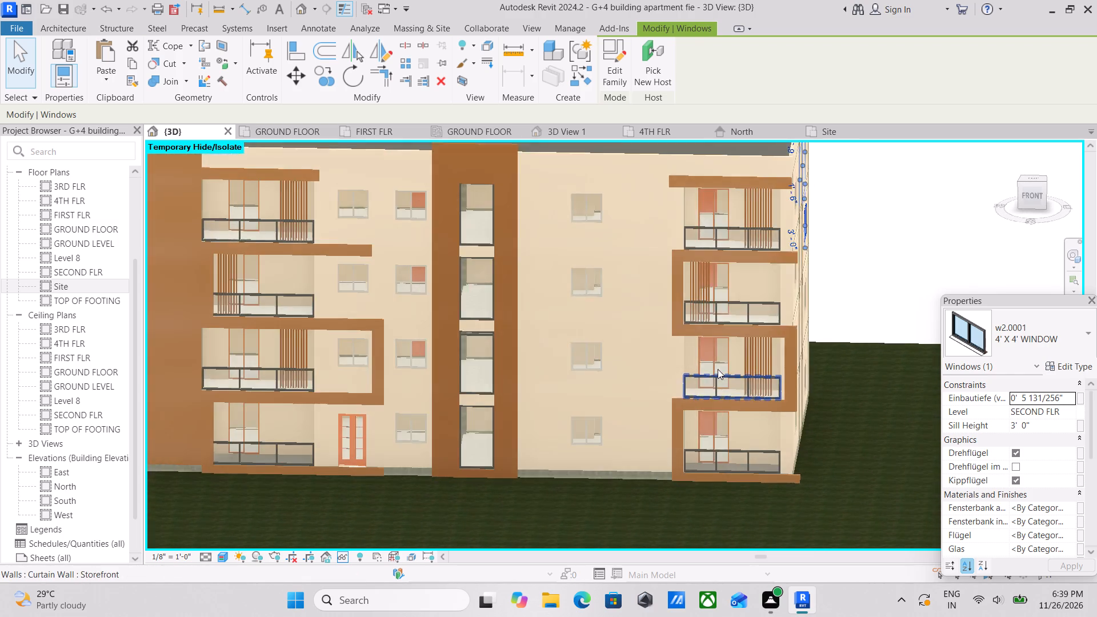
scroll(718, 369, down, 2)
middle_drag(595, 401, 683, 458)
middle_click(420, 438)
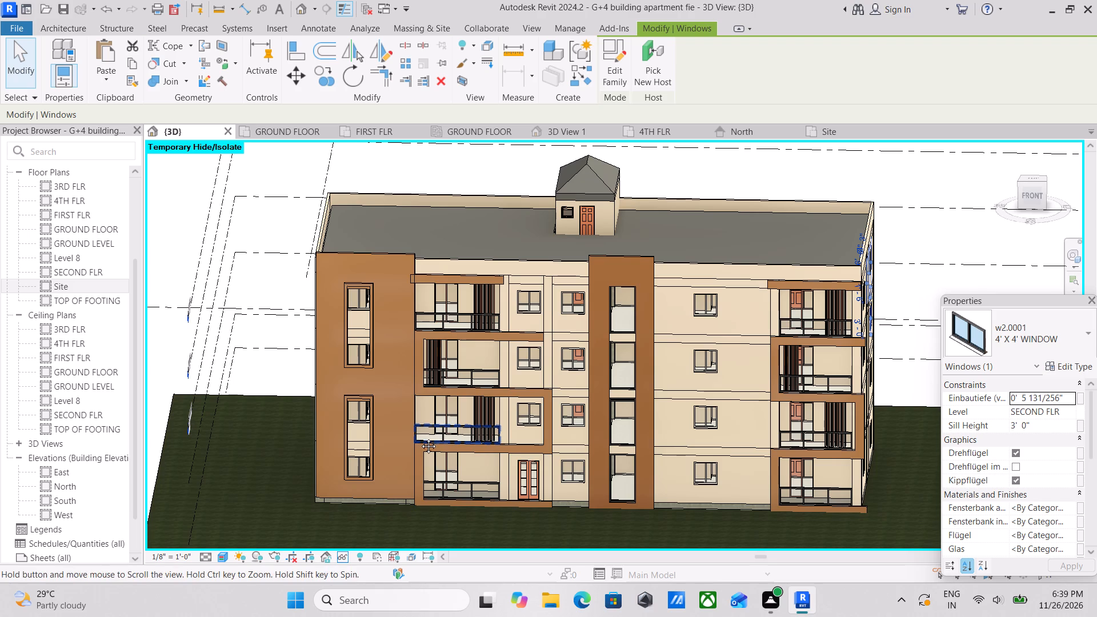
scroll(439, 420, up, 2)
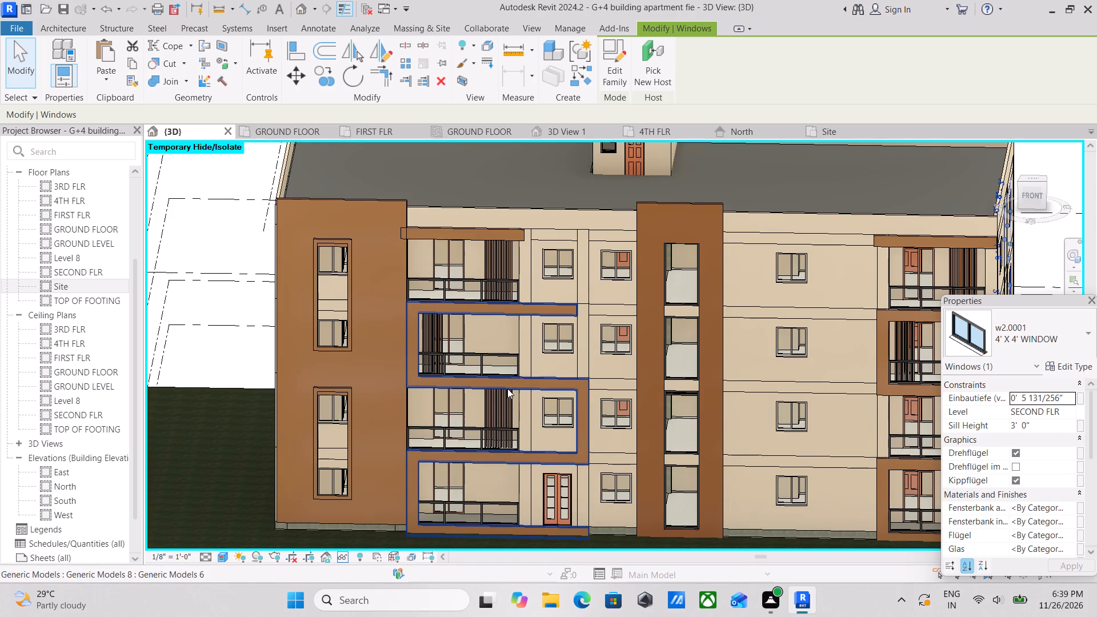
scroll(531, 378, down, 2)
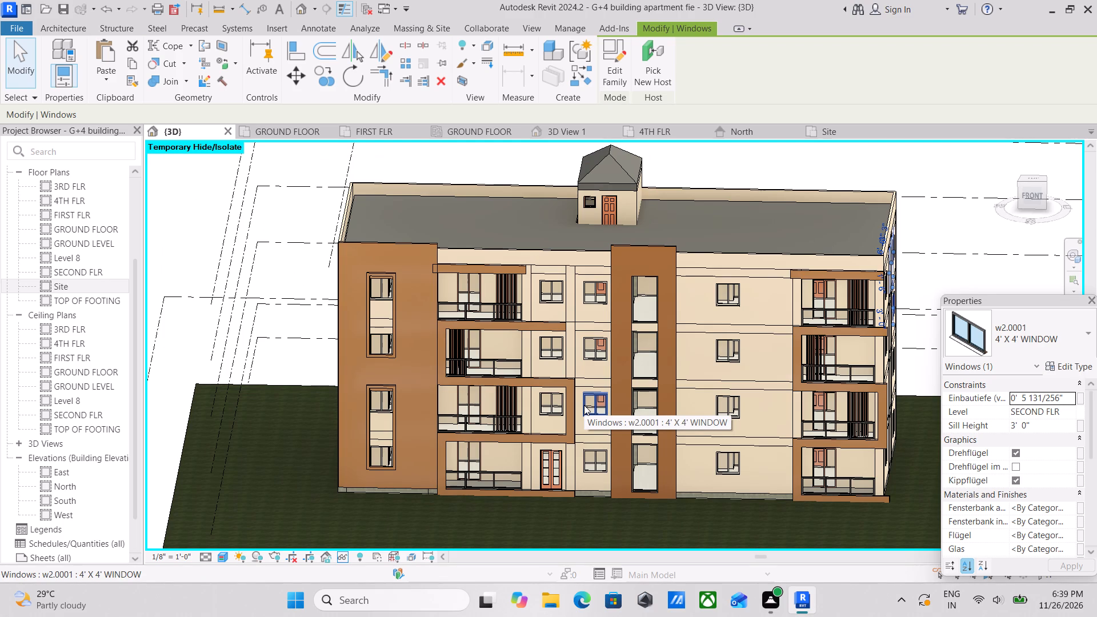
scroll(584, 405, down, 2)
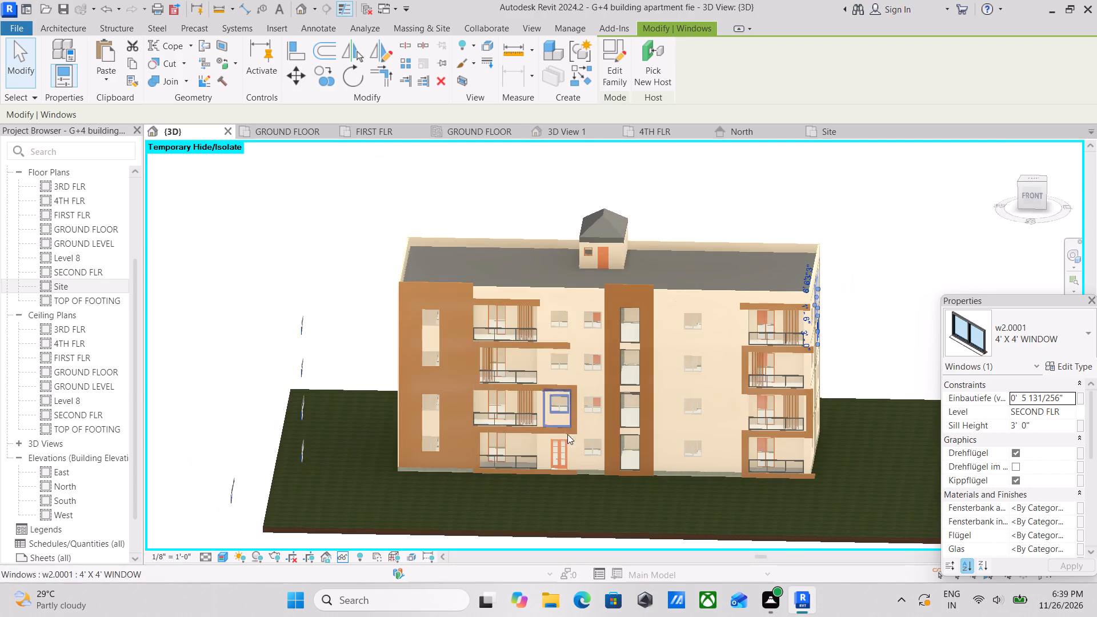
scroll(592, 438, up, 3)
scroll(636, 418, up, 2)
scroll(422, 467, up, 1)
middle_drag(422, 467, 225, 455)
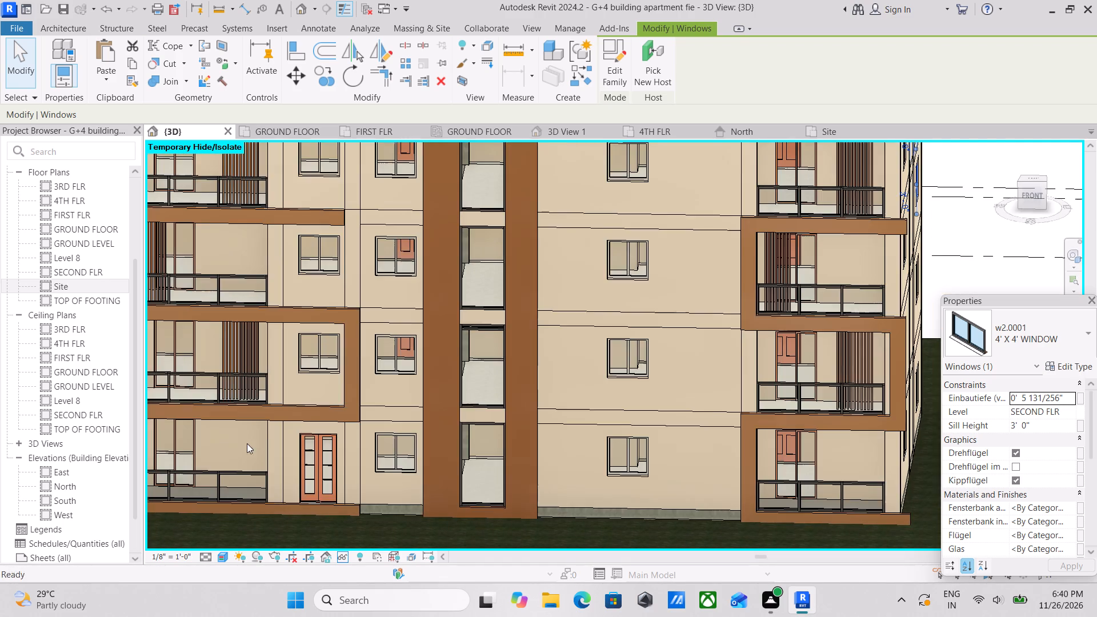
middle_drag(556, 382, 588, 393)
scroll(592, 391, down, 2)
middle_drag(592, 391, 782, 476)
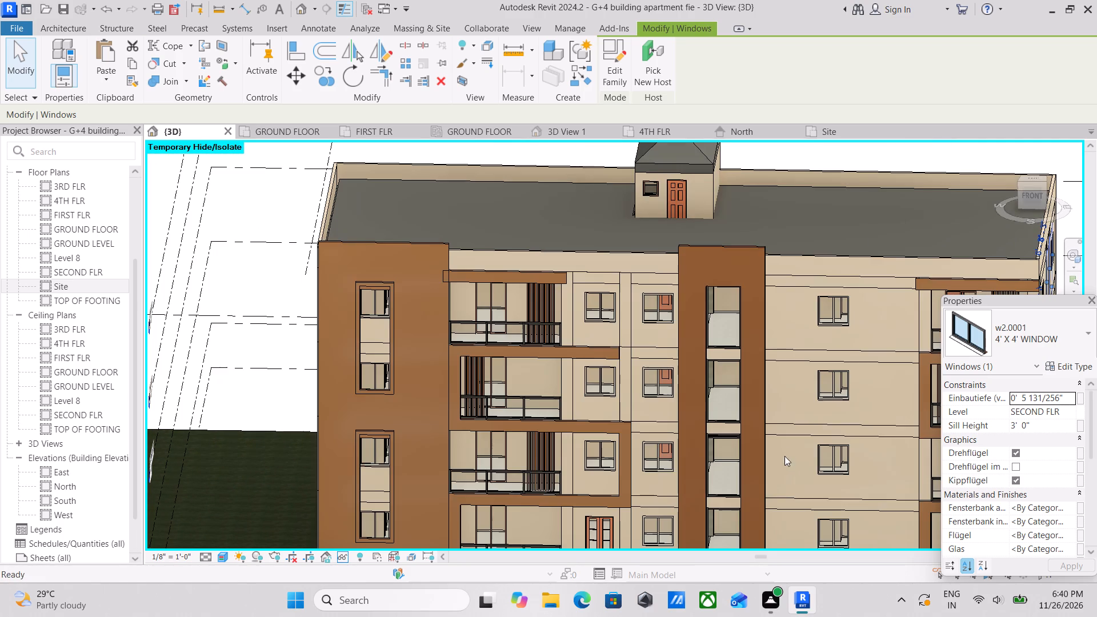
scroll(747, 408, down, 3)
scroll(658, 395, down, 1)
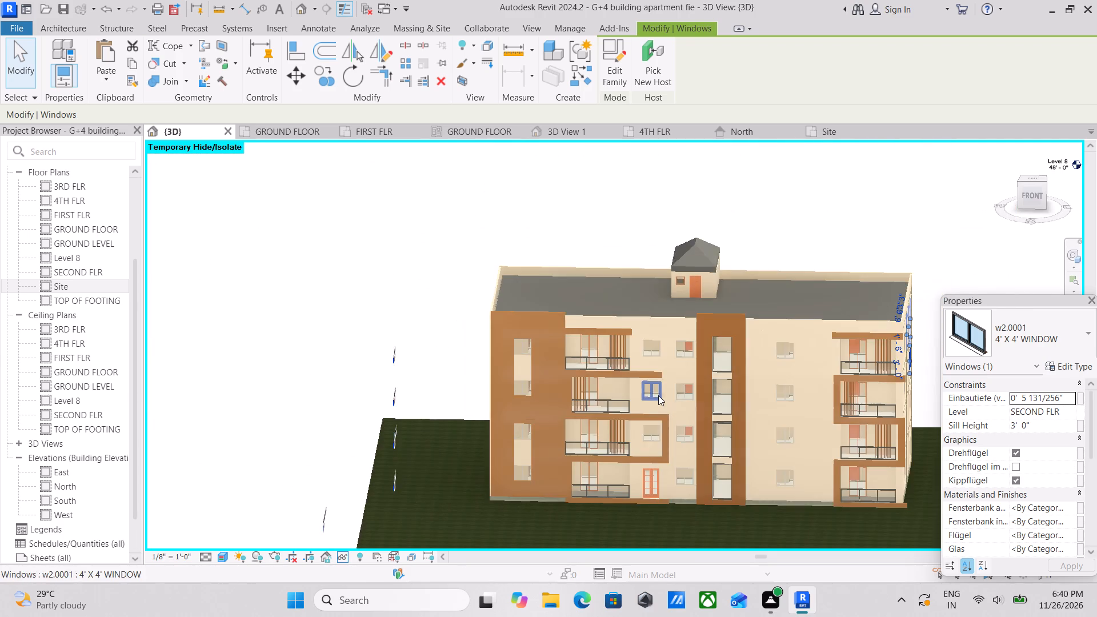
middle_drag(658, 395, 637, 356)
Examine the base of the front facade around the entrance door and the ground-storey balcony.
scroll(602, 461, up, 2)
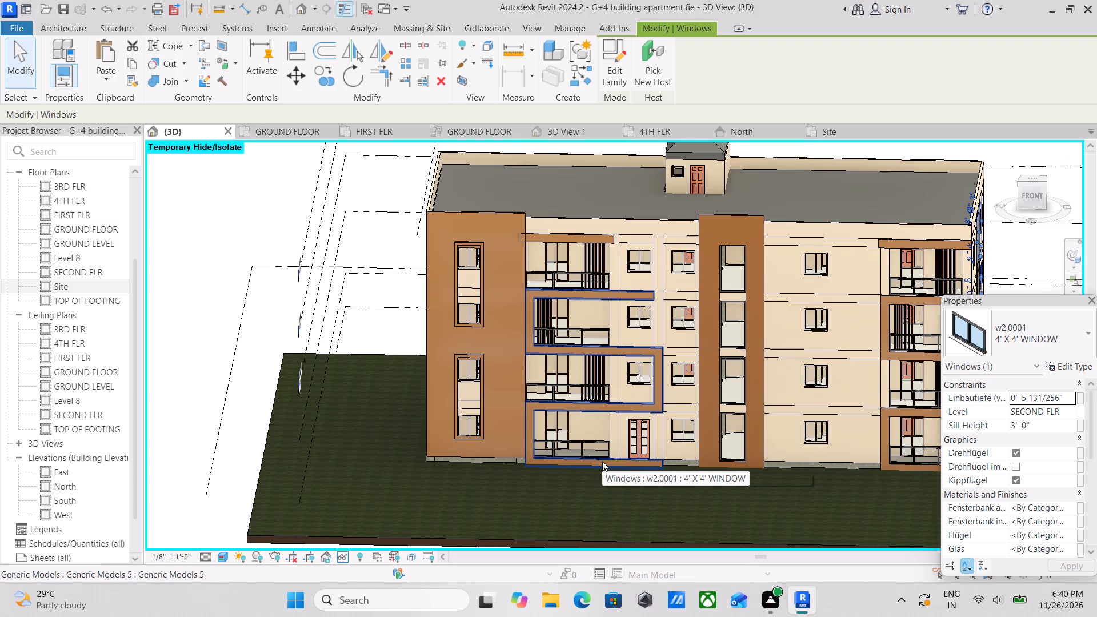
scroll(602, 461, up, 6)
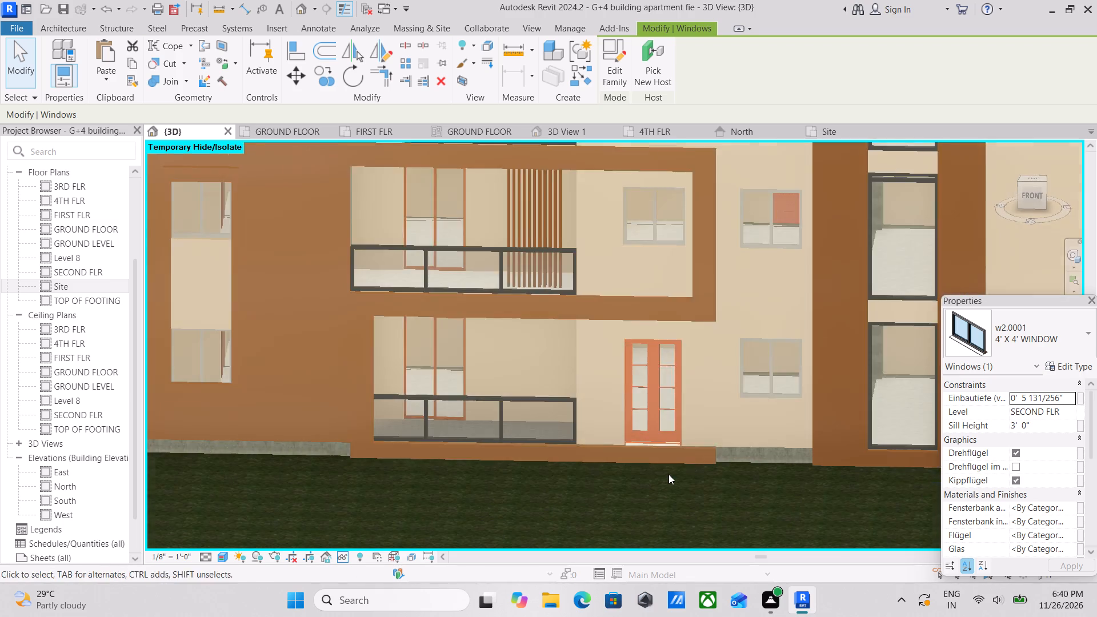
scroll(668, 474, up, 4)
scroll(523, 465, up, 4)
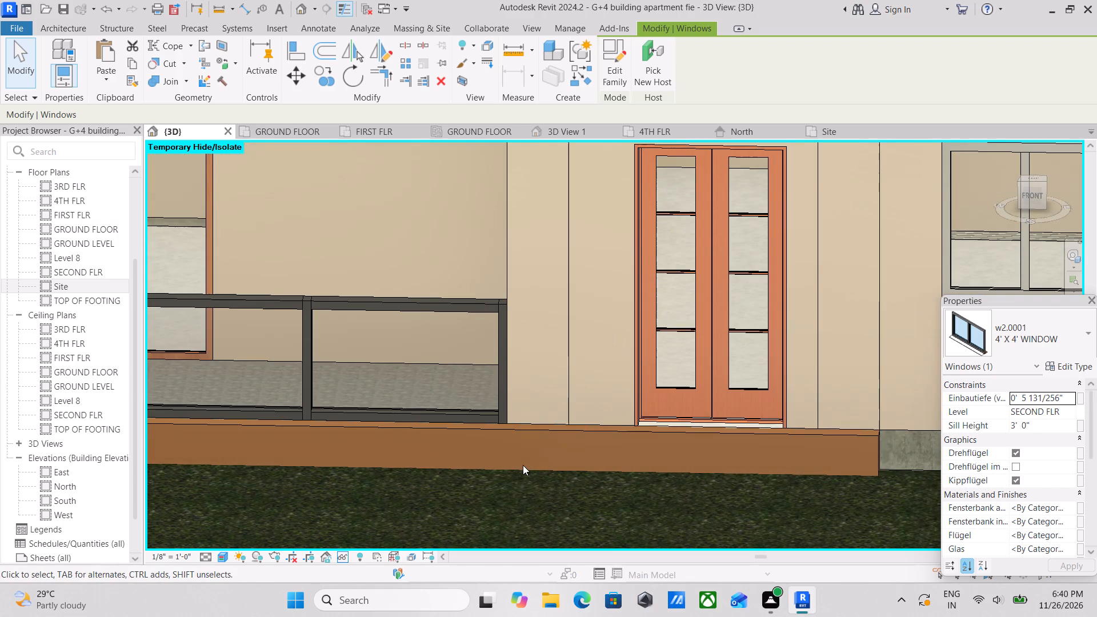
scroll(523, 465, down, 6)
middle_drag(525, 465, 564, 430)
scroll(567, 428, down, 2)
middle_drag(622, 430, 643, 428)
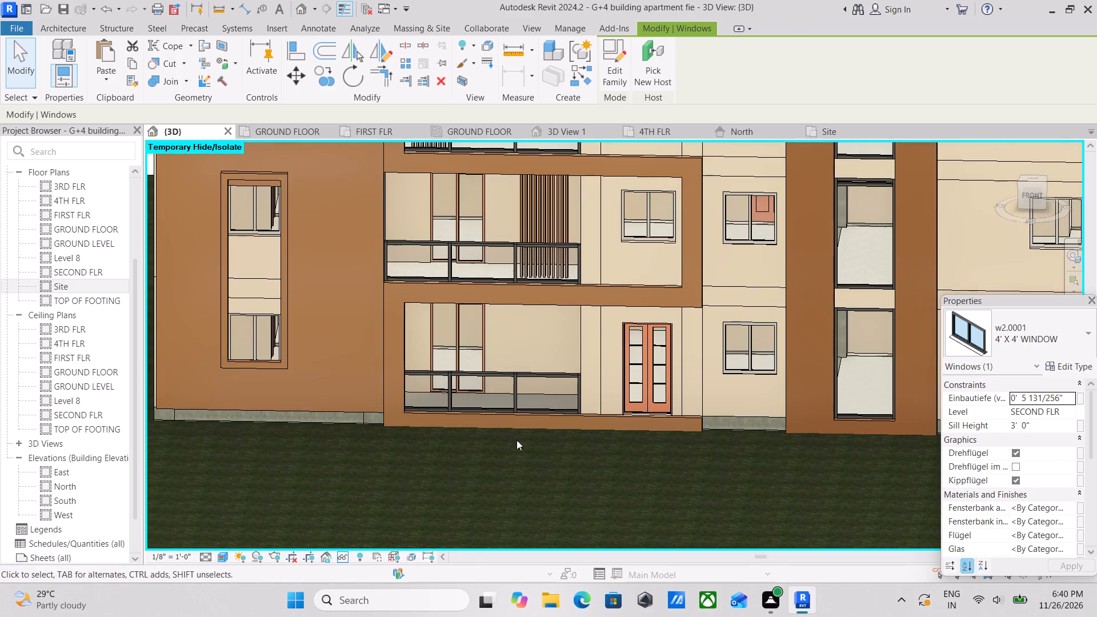
Stretch the bottom face of the brown front cladding panel down over the exposed plinth to the grass.
scroll(454, 439, down, 2)
middle_drag(445, 441, 573, 451)
scroll(366, 428, up, 2)
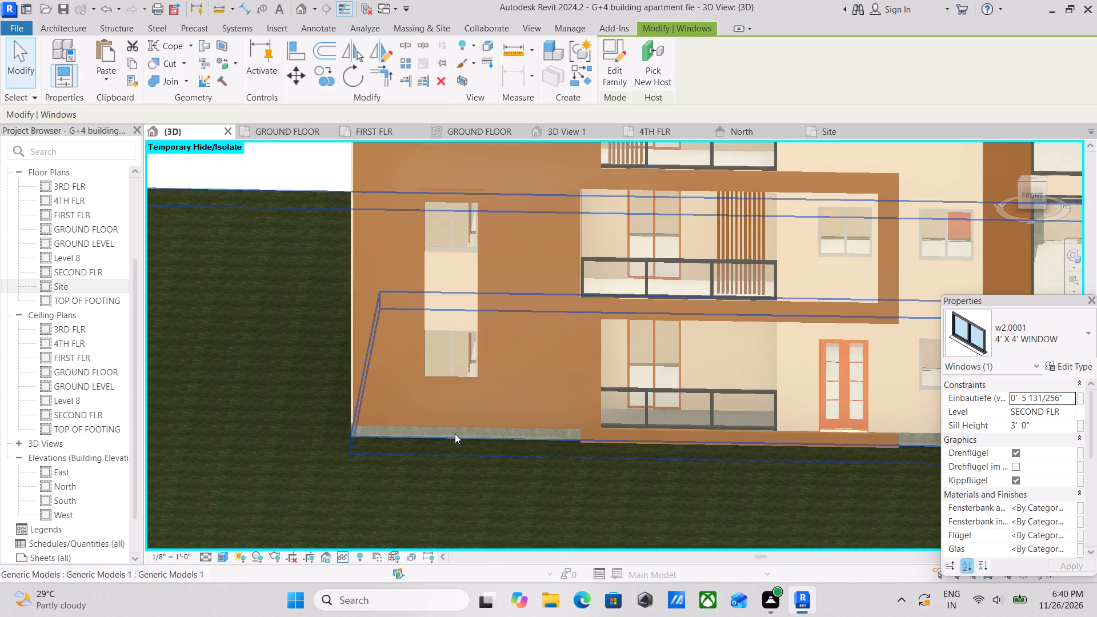
middle_drag(455, 434, 422, 434)
scroll(395, 435, up, 2)
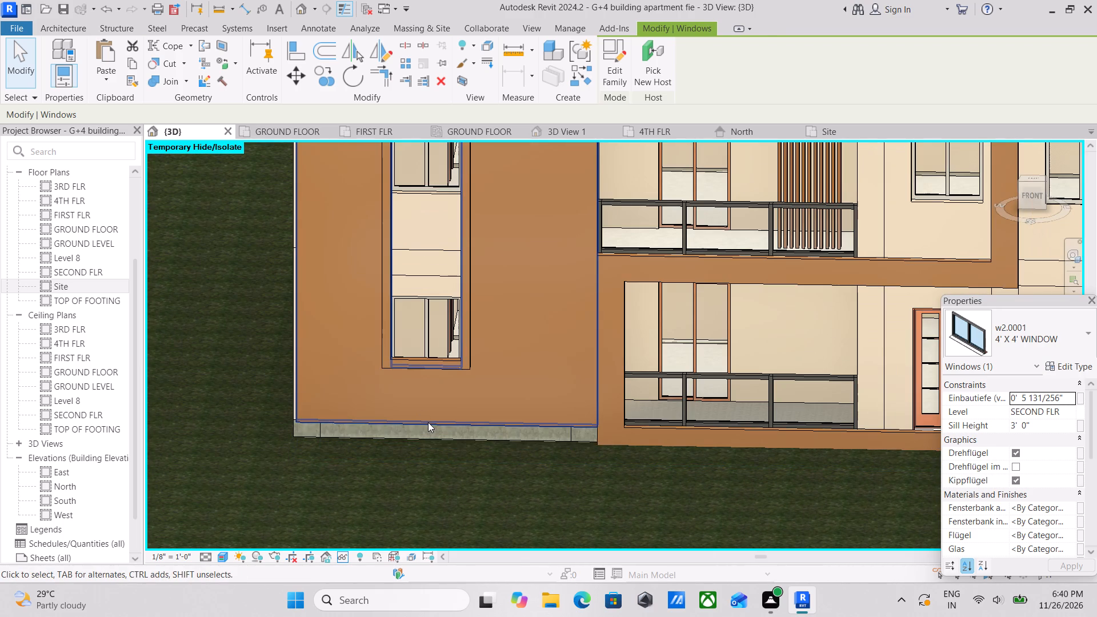
click(428, 422)
scroll(418, 427, up, 5)
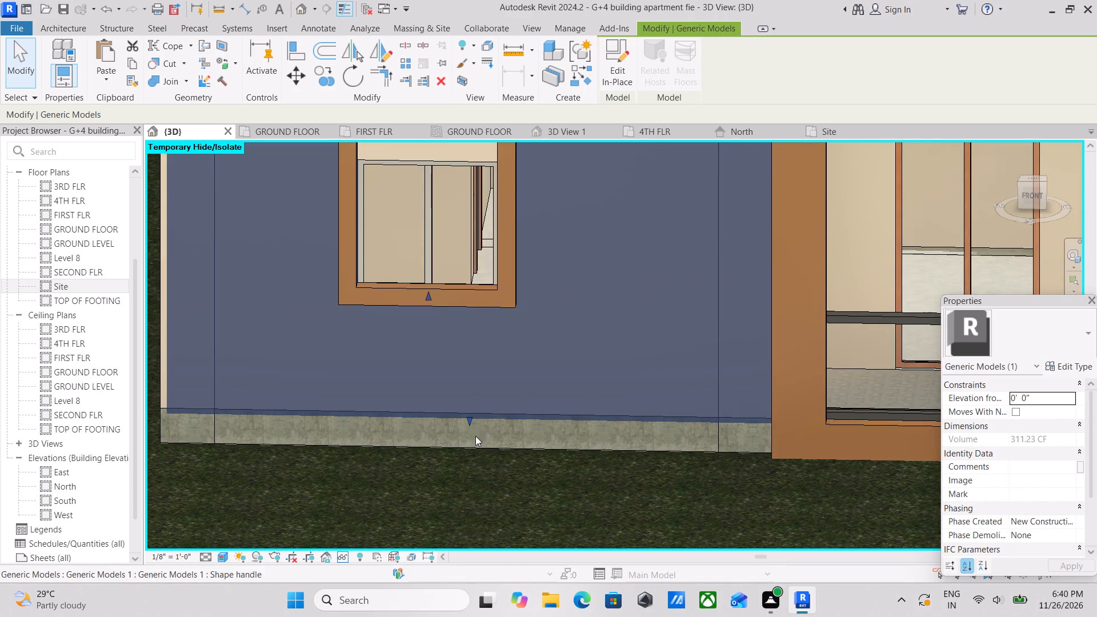
drag(465, 422, 465, 451)
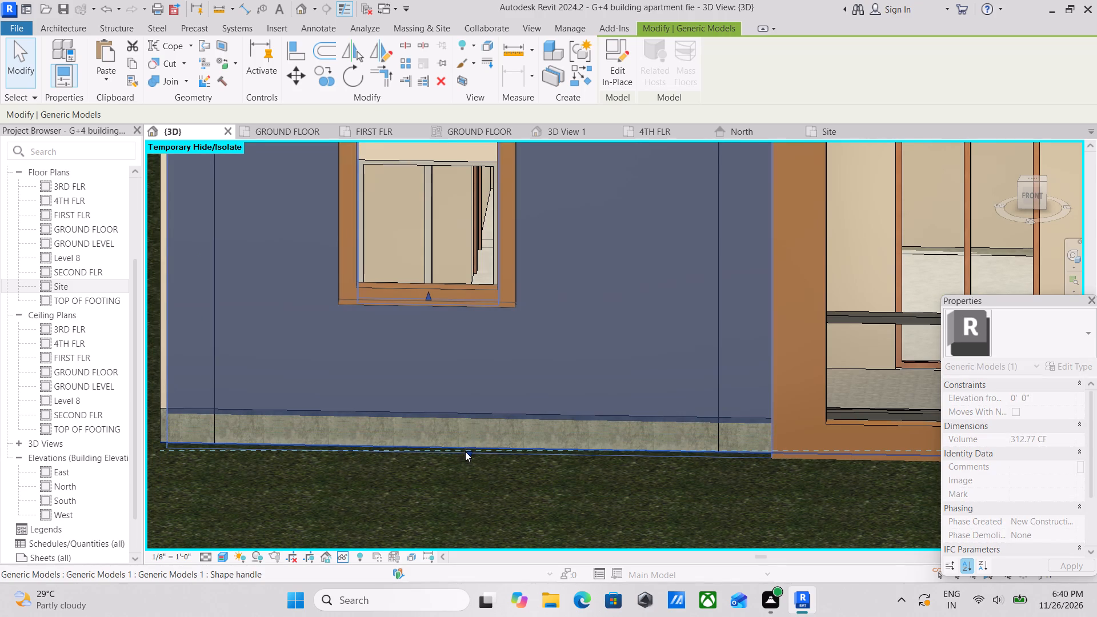
Examine the base of the front facade, checking where the brown cladding and balcony frames meet the grass.
scroll(465, 451, down, 7)
key(Escape)
scroll(669, 459, down, 2)
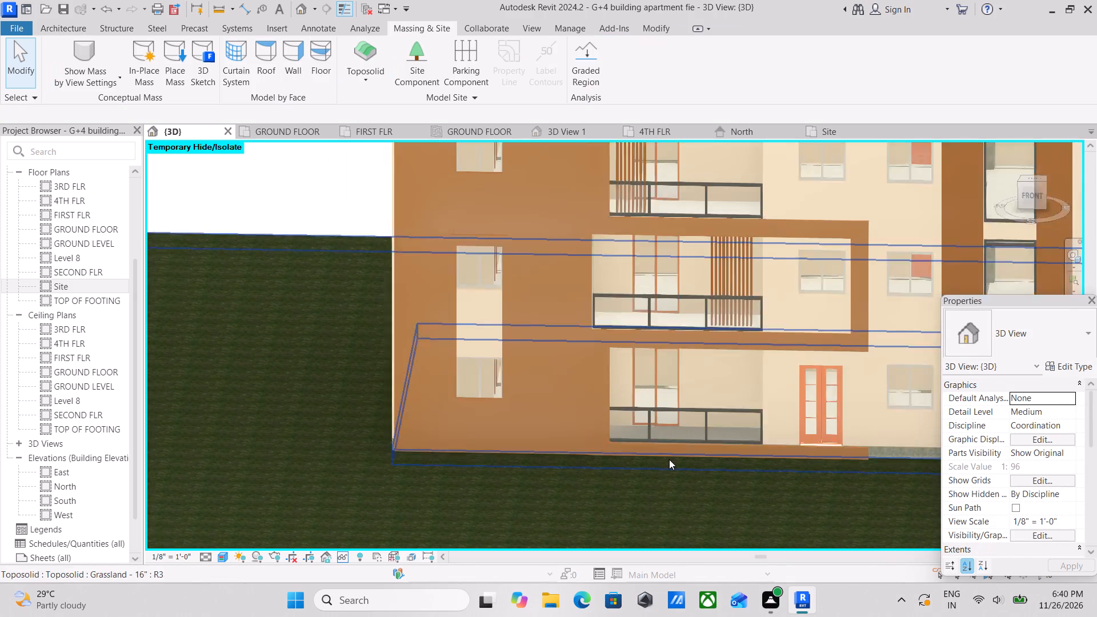
middle_drag(669, 459, 361, 442)
middle_drag(567, 446, 358, 466)
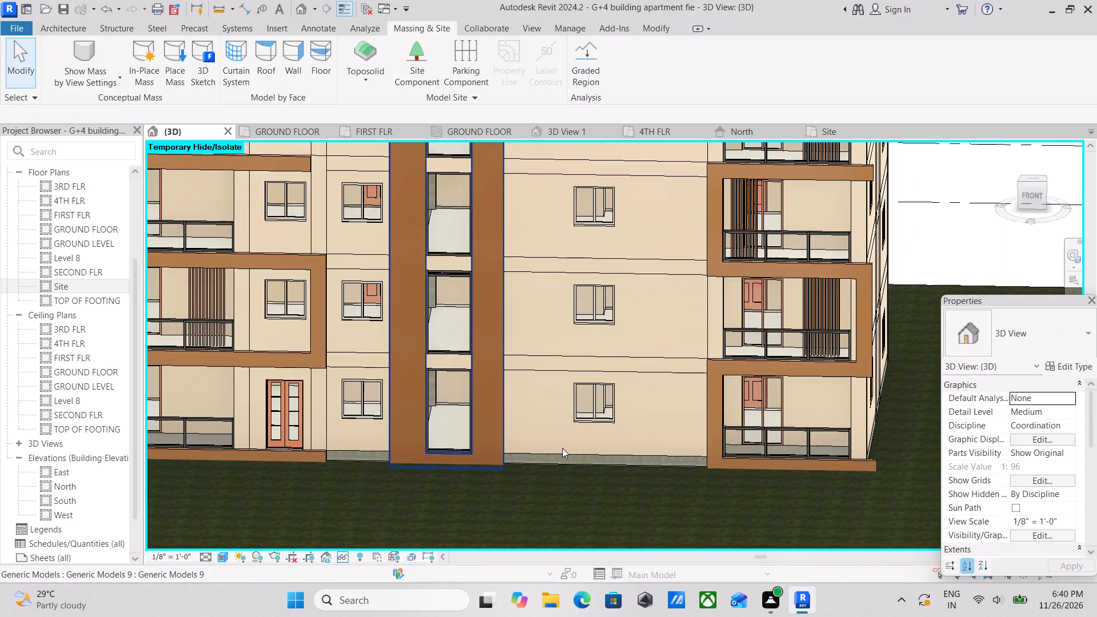
middle_drag(501, 469, 605, 470)
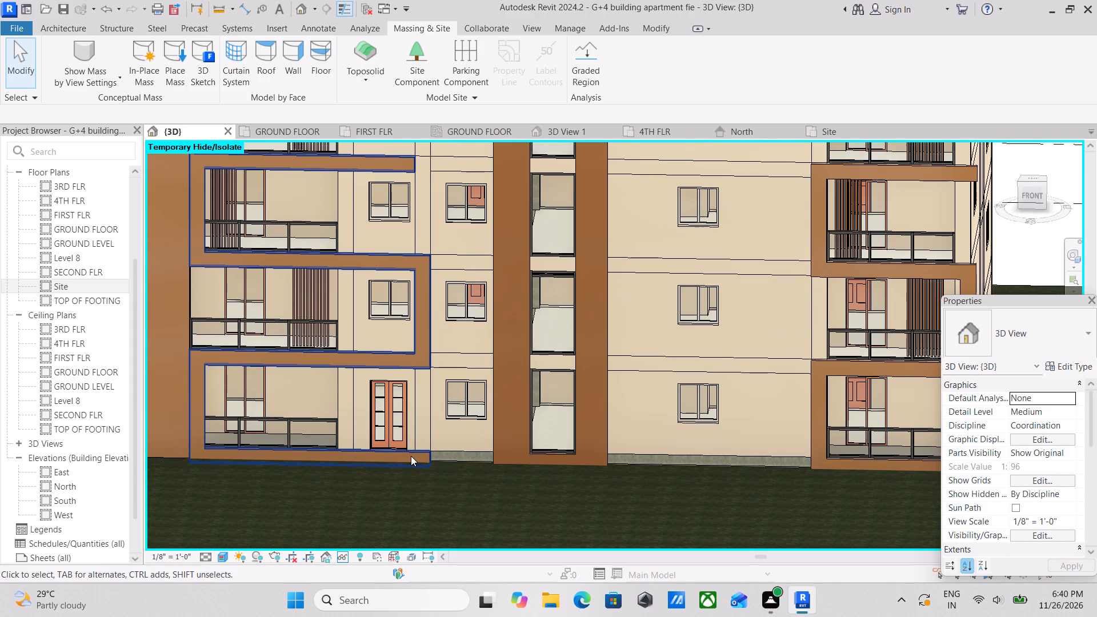
click(411, 456)
key(Escape)
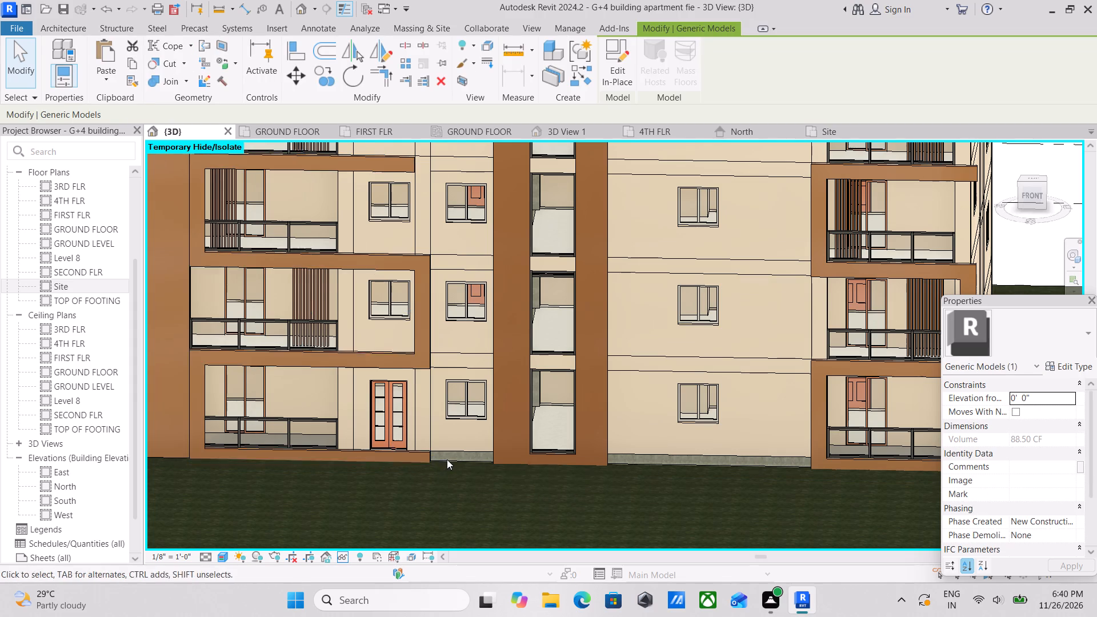
Examine the whole building from the front and the front corner, including the upper storeys, parapet and rooftop stair room.
scroll(514, 435, down, 2)
middle_drag(514, 435, 566, 541)
middle_drag(509, 377, 519, 419)
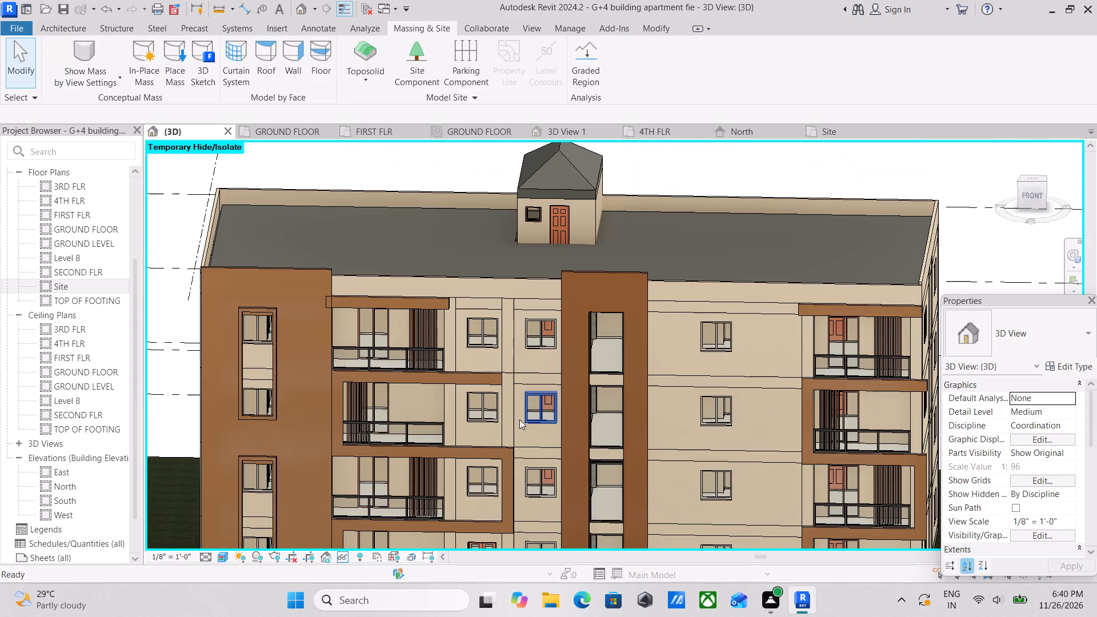
scroll(567, 394, down, 2)
middle_drag(554, 431, 574, 375)
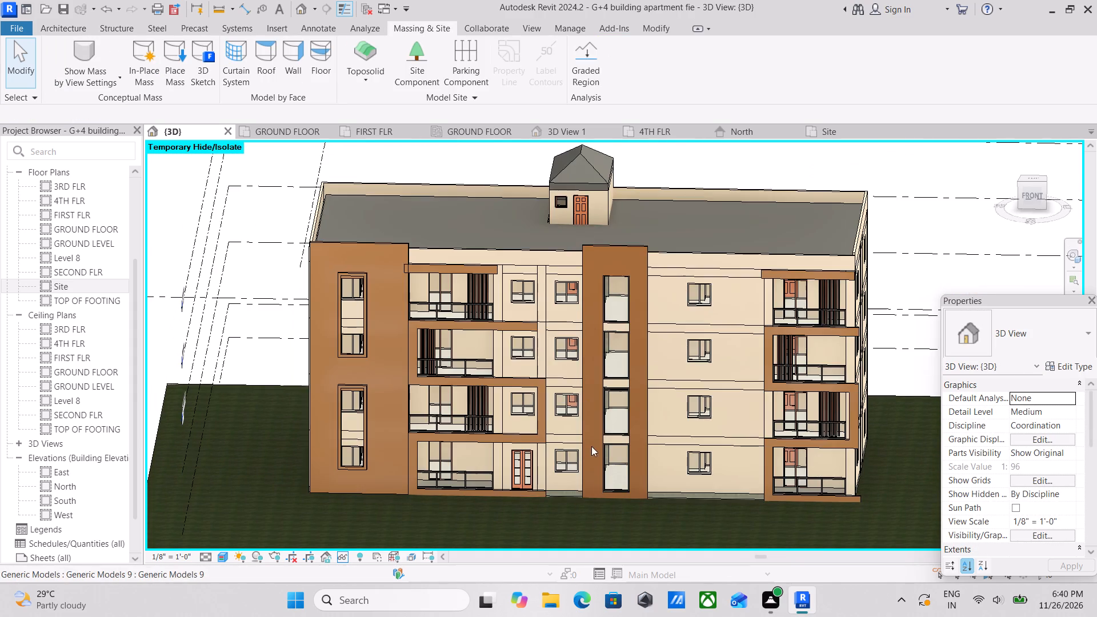
scroll(595, 466, up, 2)
scroll(592, 485, down, 1)
shift+middle_drag(602, 485, 651, 433)
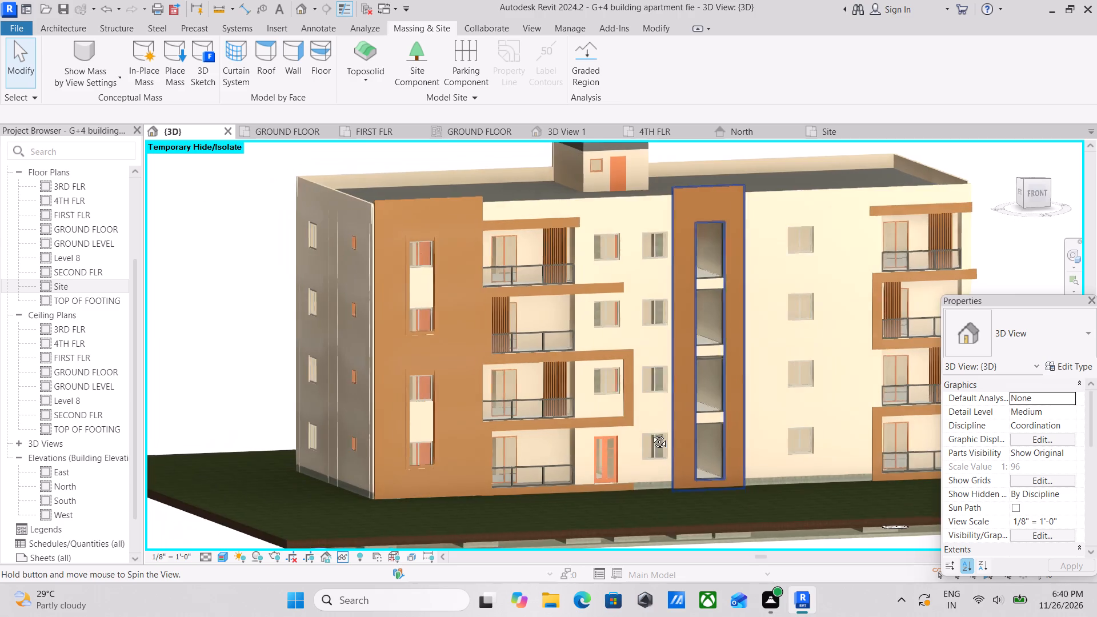
shift+middle_drag(651, 433, 658, 449)
middle_drag(747, 411, 679, 478)
scroll(685, 447, up, 2)
middle_drag(696, 411, 652, 438)
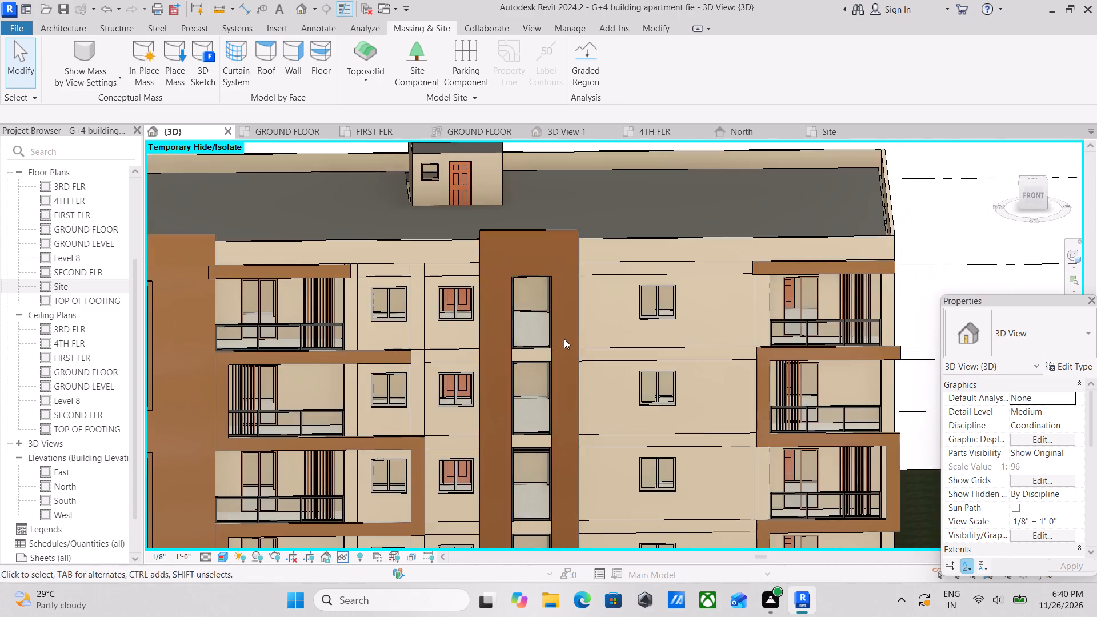
scroll(562, 335, up, 3)
shift+middle_drag(562, 340, 592, 351)
scroll(592, 352, down, 2)
middle_drag(592, 352, 665, 419)
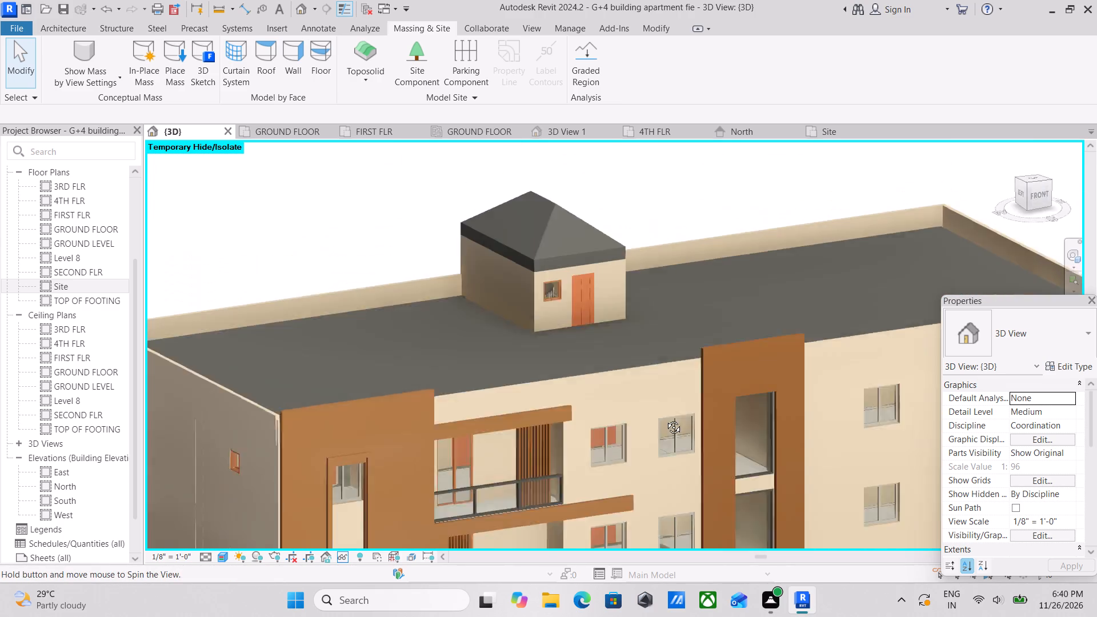
middle_drag(665, 419, 646, 420)
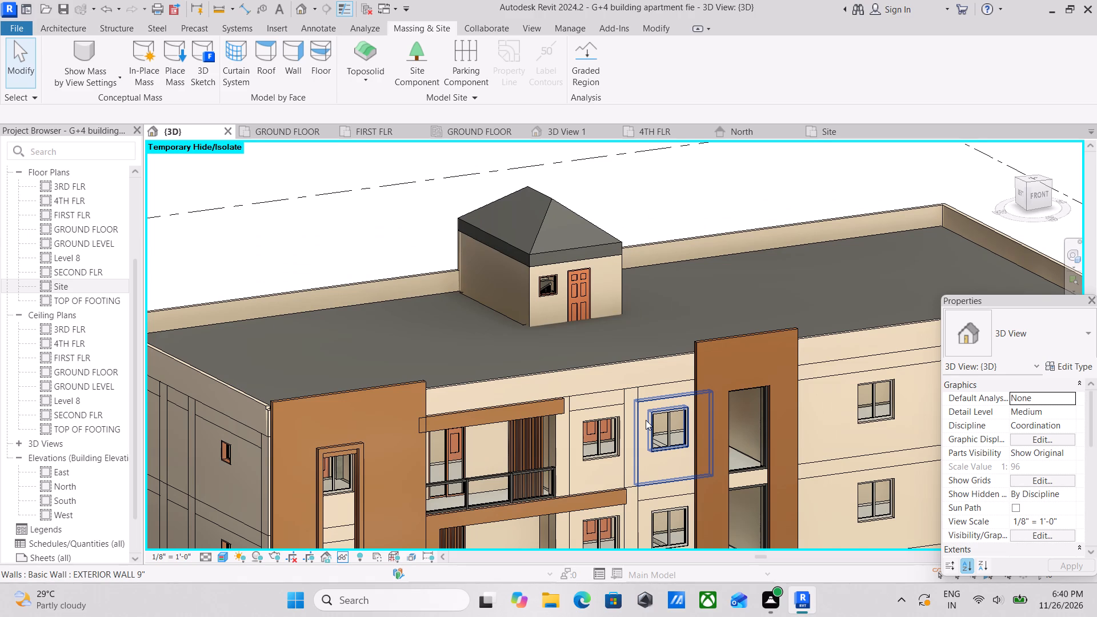
scroll(646, 420, down, 1)
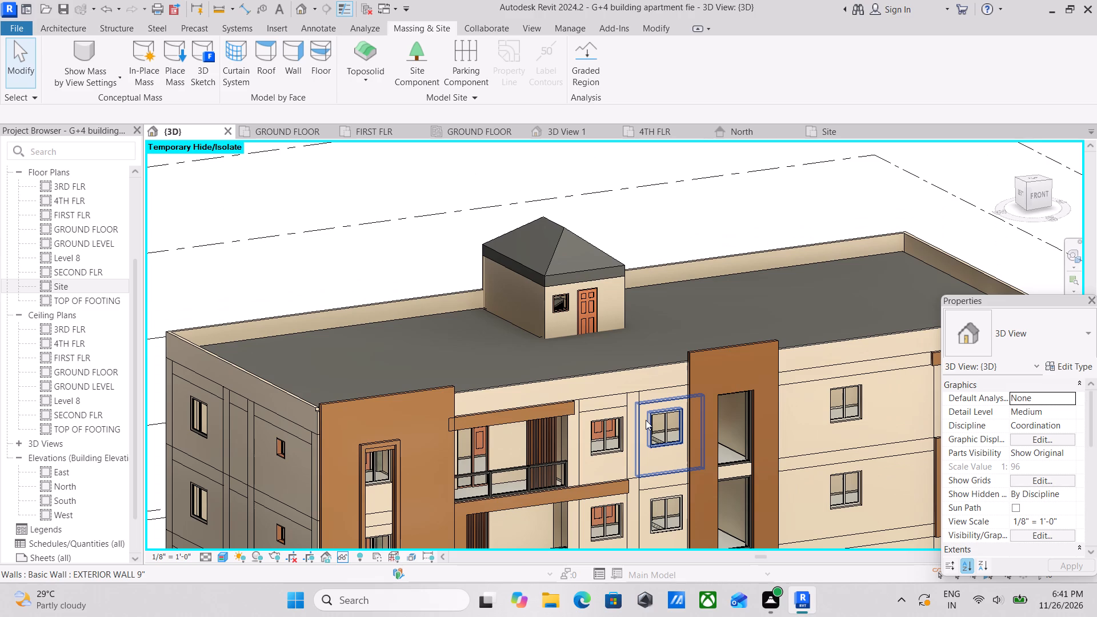
scroll(646, 420, down, 2)
middle_drag(646, 420, 684, 502)
scroll(677, 505, up, 1)
scroll(638, 519, down, 2)
middle_drag(631, 505, 650, 458)
scroll(660, 453, up, 1)
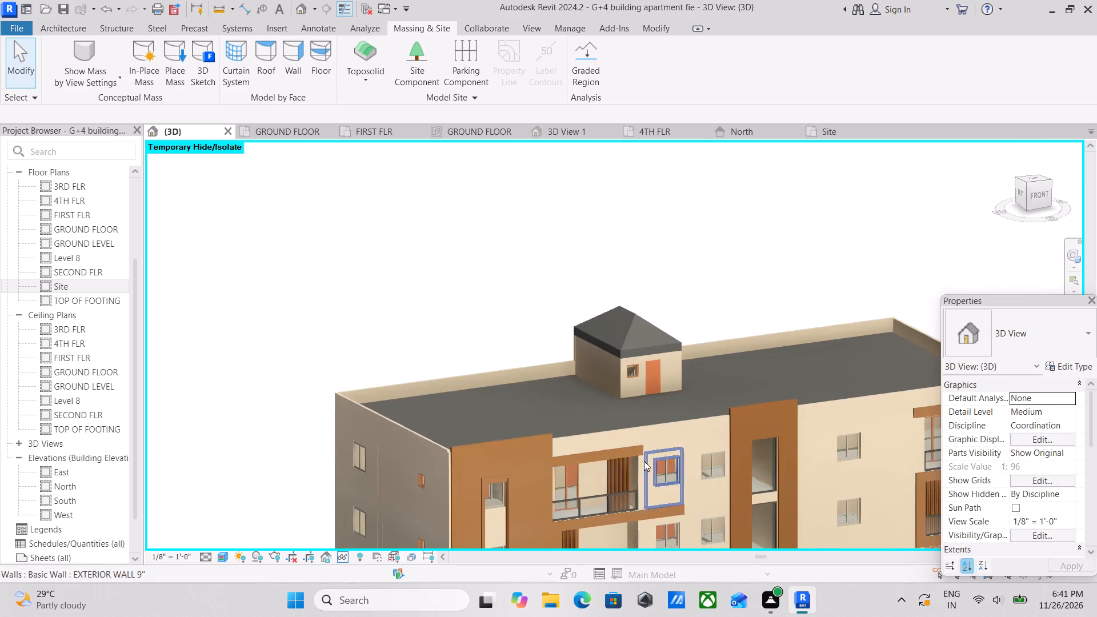
scroll(603, 478, down, 2)
middle_drag(590, 480, 640, 467)
shift+middle_drag(639, 467, 562, 474)
shift+middle_click(562, 474)
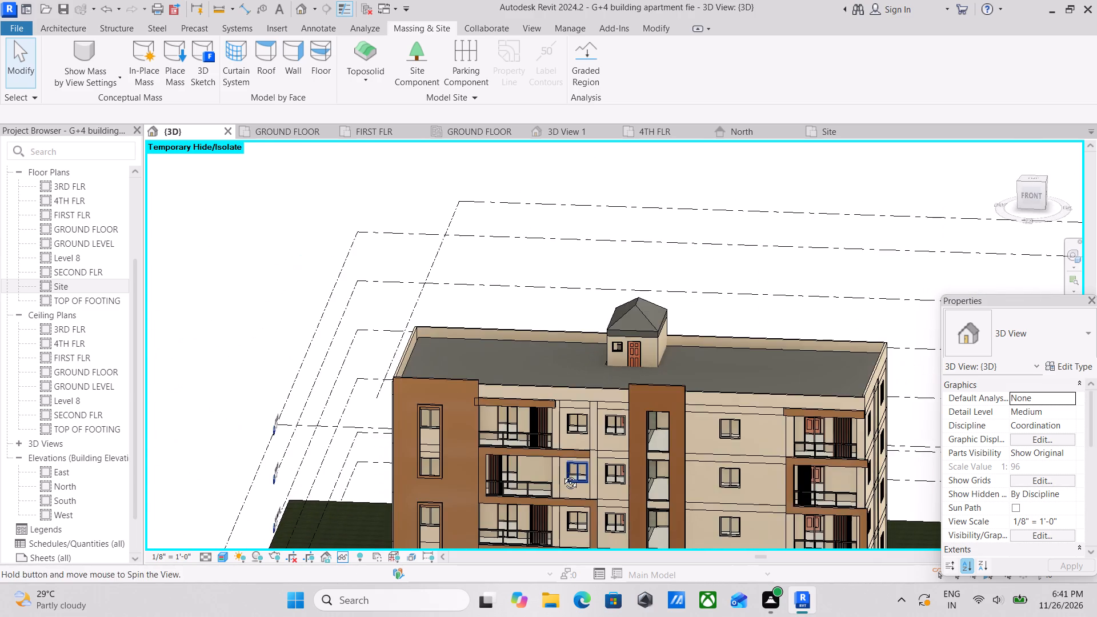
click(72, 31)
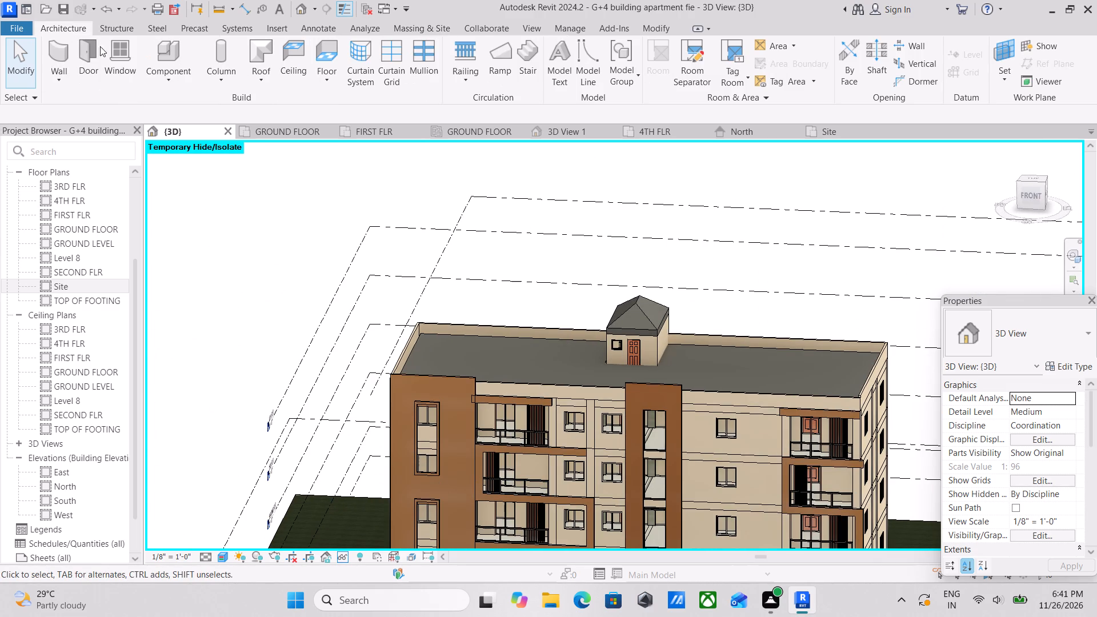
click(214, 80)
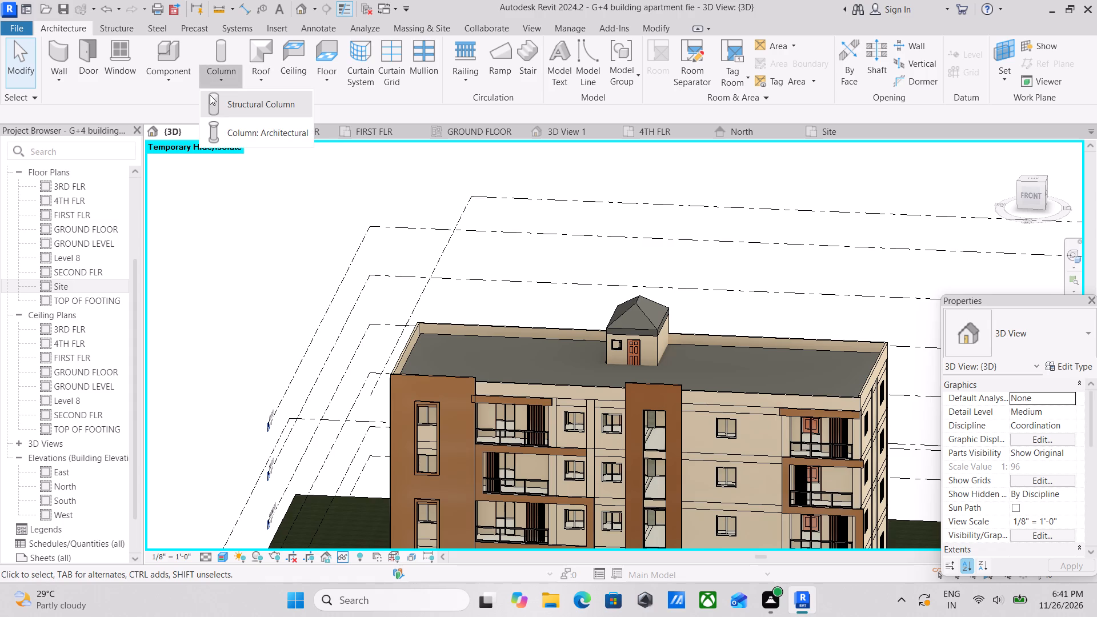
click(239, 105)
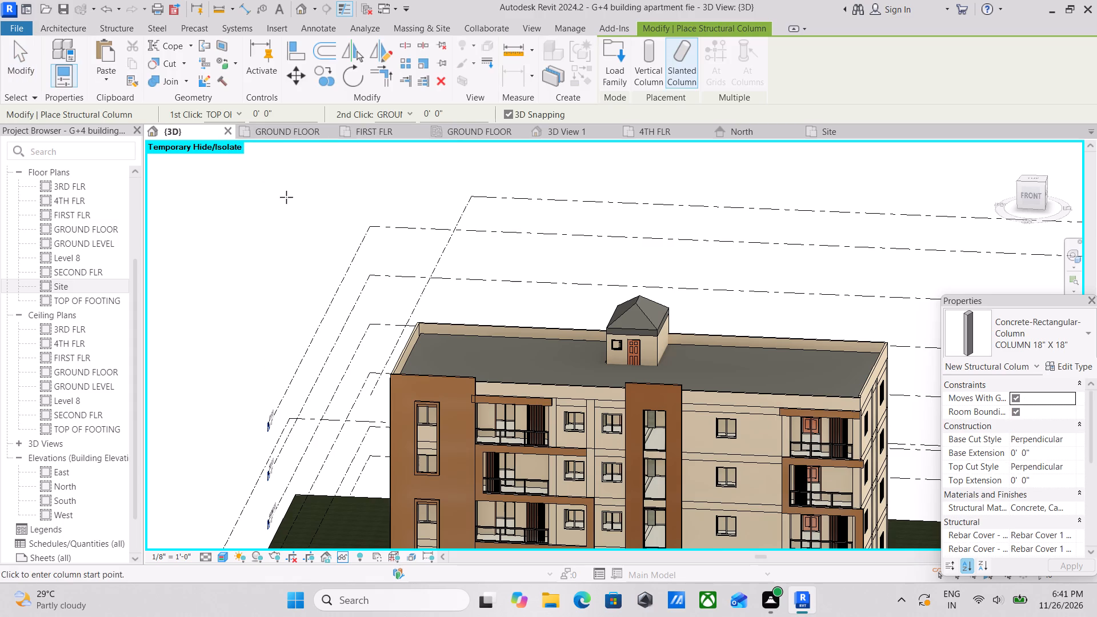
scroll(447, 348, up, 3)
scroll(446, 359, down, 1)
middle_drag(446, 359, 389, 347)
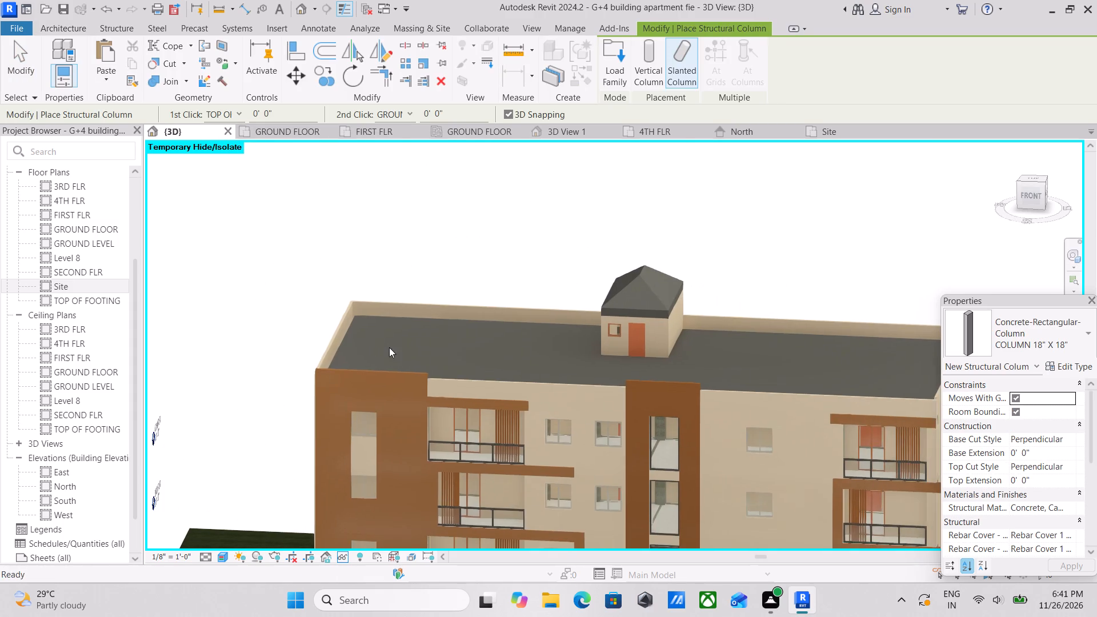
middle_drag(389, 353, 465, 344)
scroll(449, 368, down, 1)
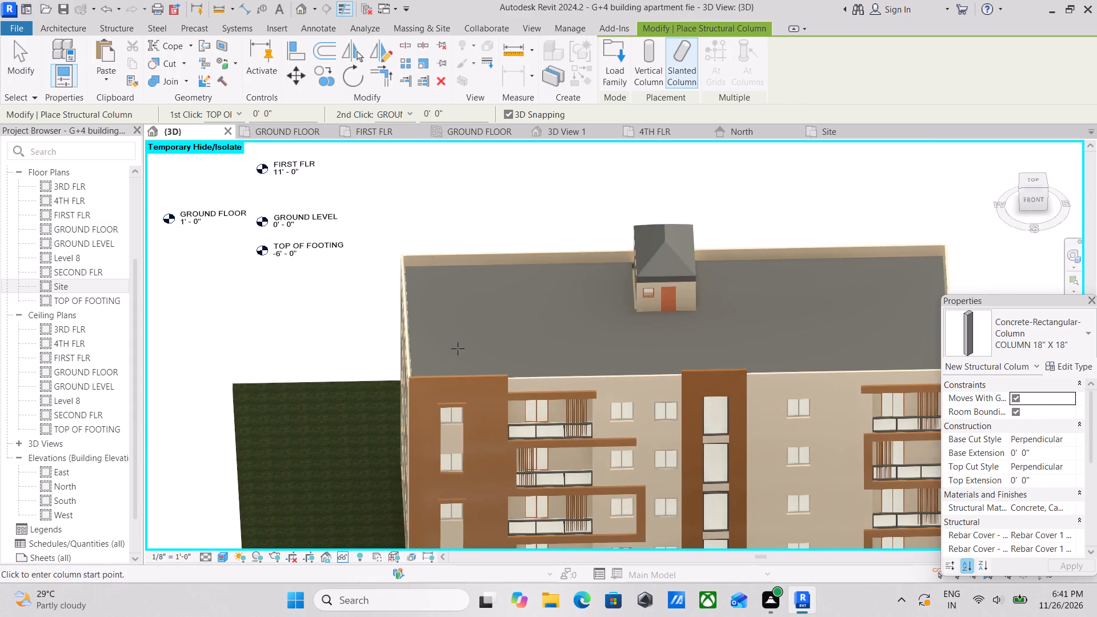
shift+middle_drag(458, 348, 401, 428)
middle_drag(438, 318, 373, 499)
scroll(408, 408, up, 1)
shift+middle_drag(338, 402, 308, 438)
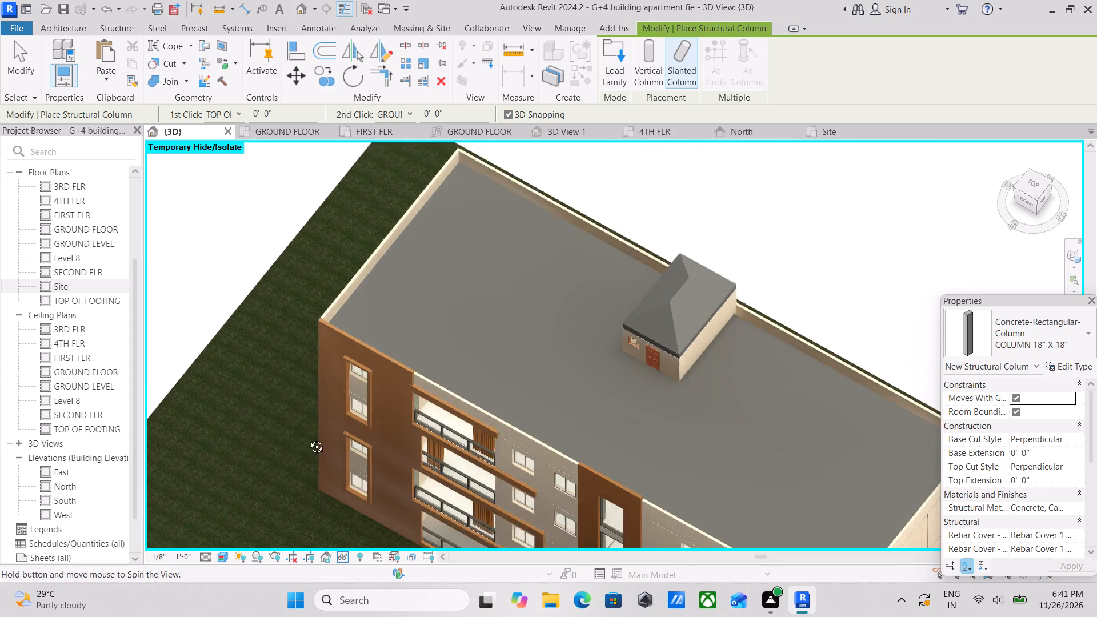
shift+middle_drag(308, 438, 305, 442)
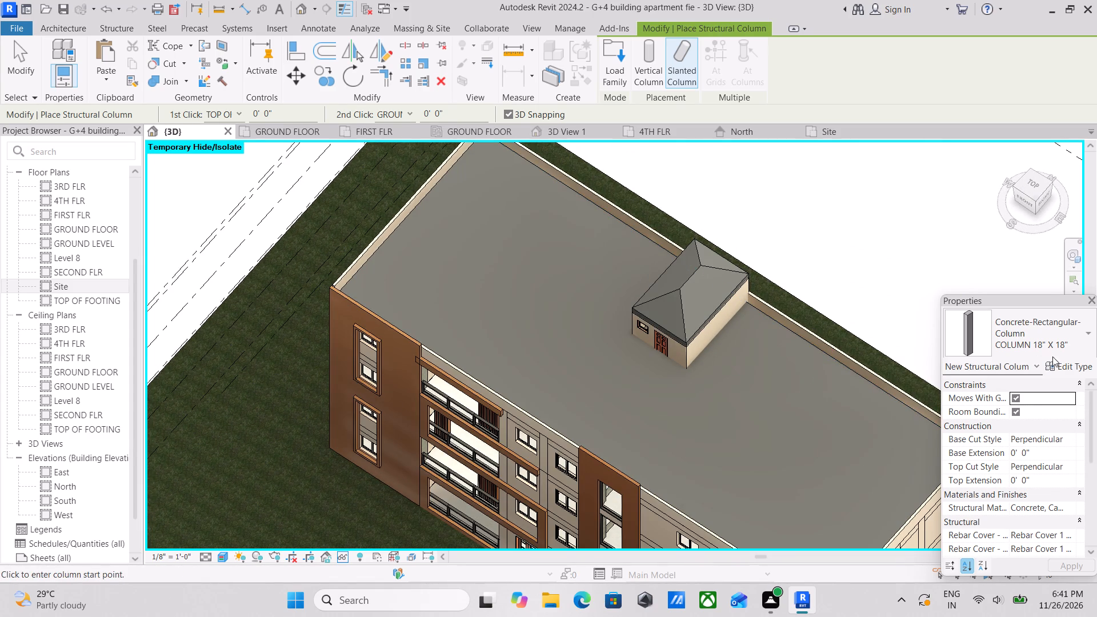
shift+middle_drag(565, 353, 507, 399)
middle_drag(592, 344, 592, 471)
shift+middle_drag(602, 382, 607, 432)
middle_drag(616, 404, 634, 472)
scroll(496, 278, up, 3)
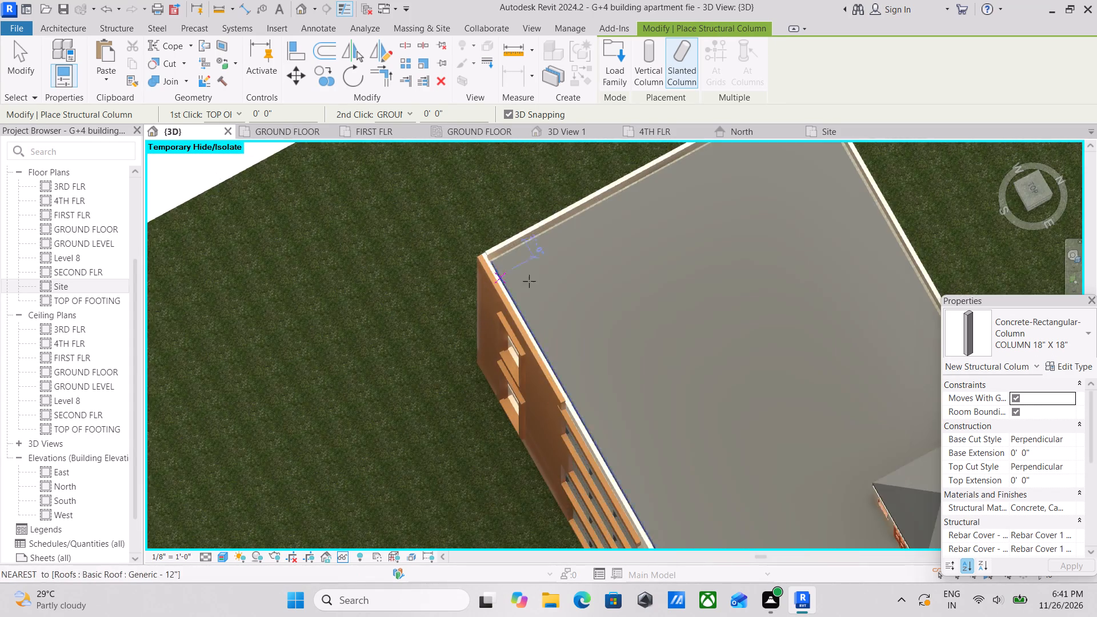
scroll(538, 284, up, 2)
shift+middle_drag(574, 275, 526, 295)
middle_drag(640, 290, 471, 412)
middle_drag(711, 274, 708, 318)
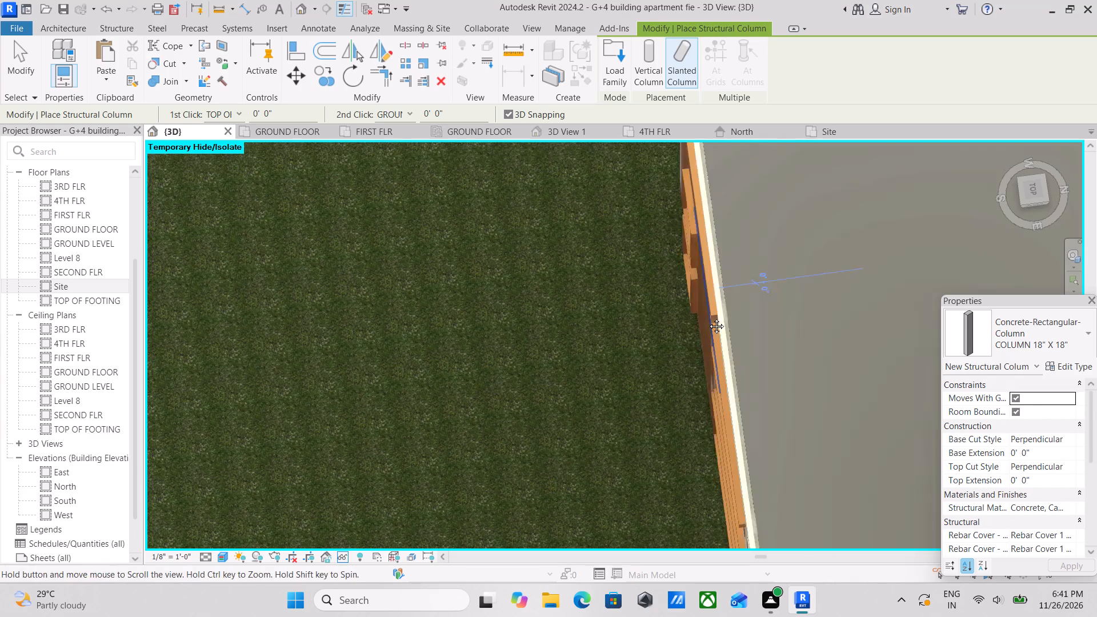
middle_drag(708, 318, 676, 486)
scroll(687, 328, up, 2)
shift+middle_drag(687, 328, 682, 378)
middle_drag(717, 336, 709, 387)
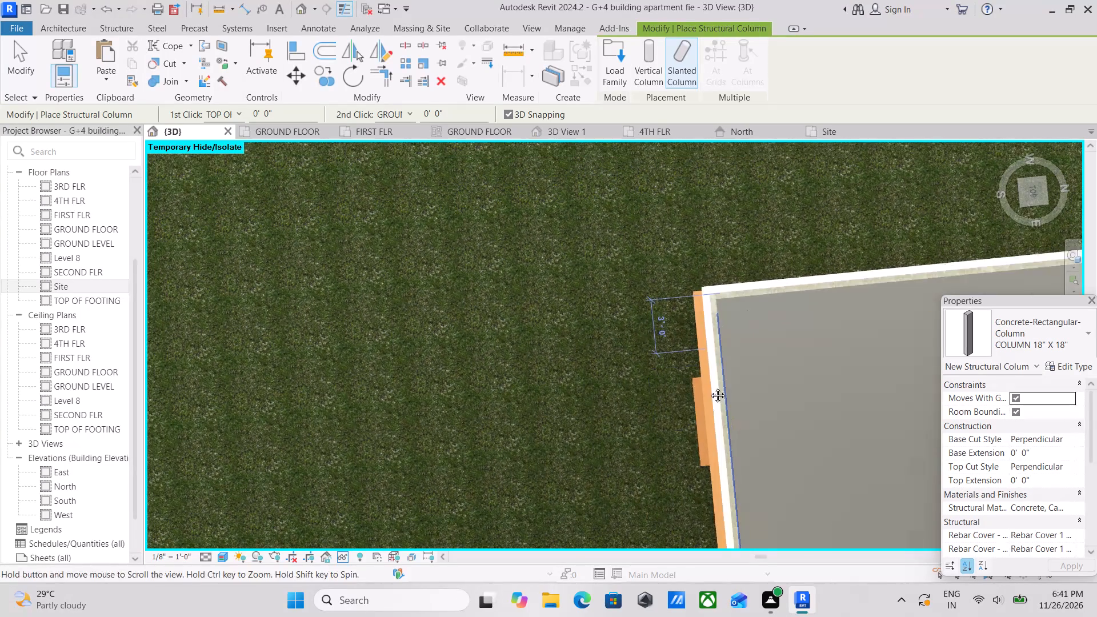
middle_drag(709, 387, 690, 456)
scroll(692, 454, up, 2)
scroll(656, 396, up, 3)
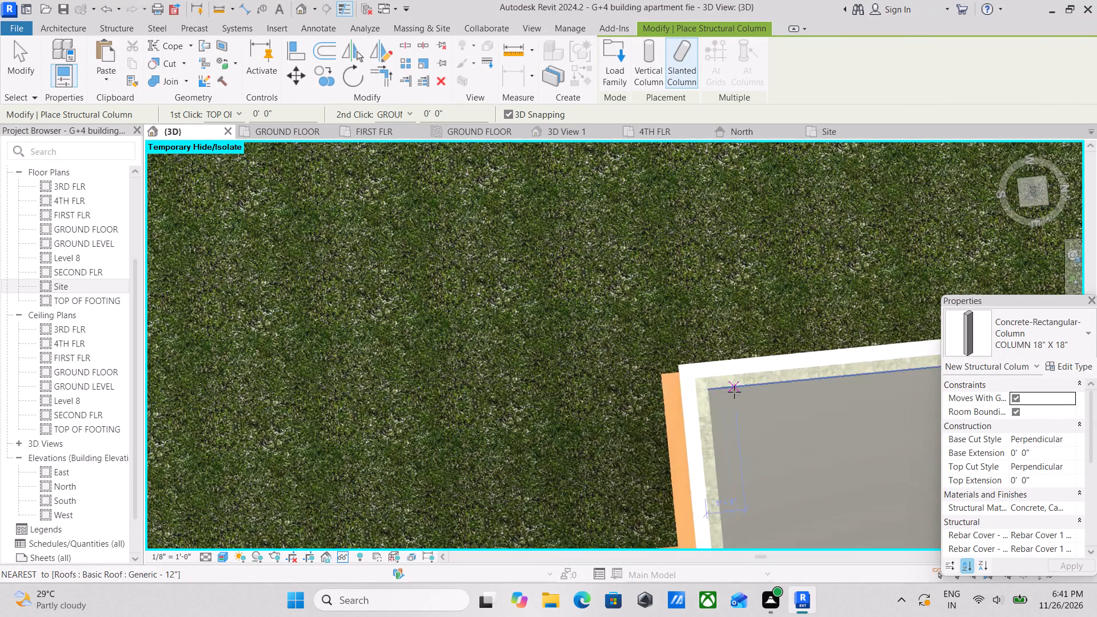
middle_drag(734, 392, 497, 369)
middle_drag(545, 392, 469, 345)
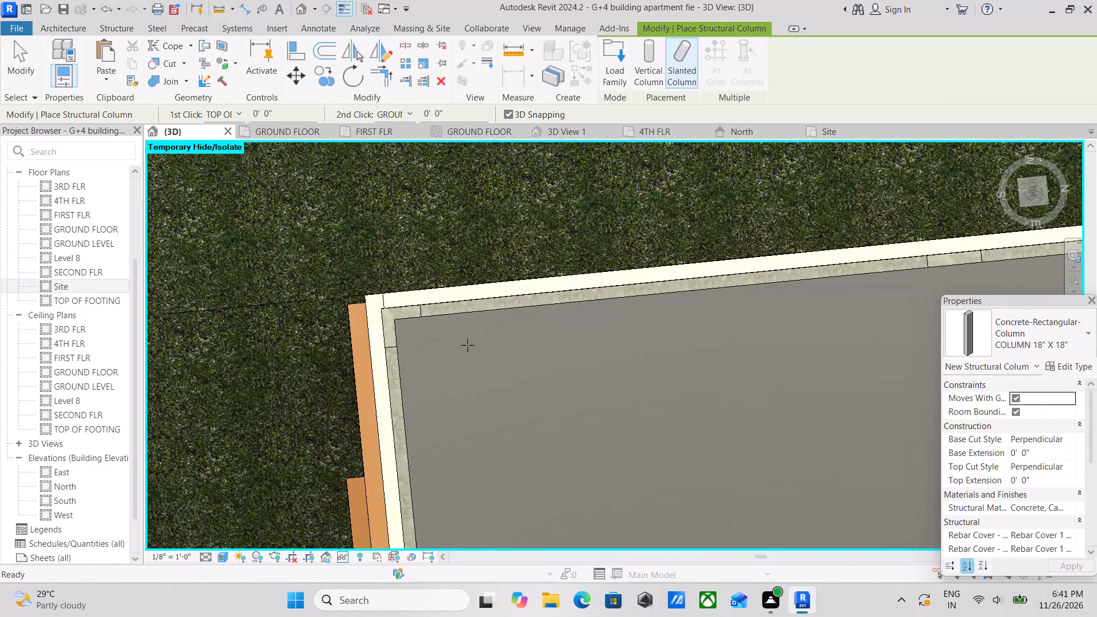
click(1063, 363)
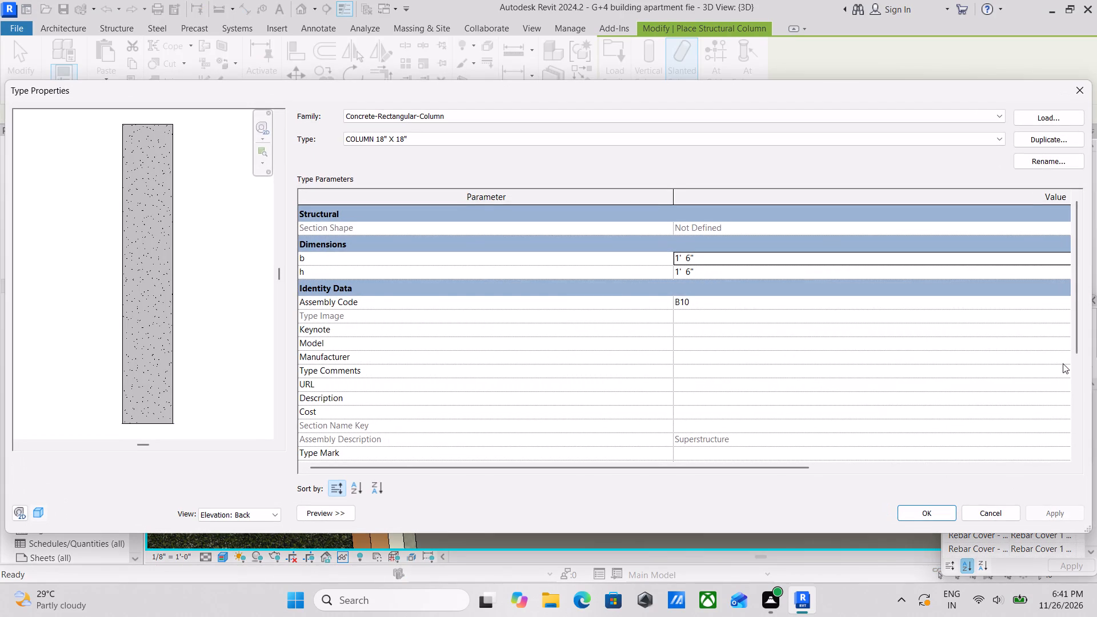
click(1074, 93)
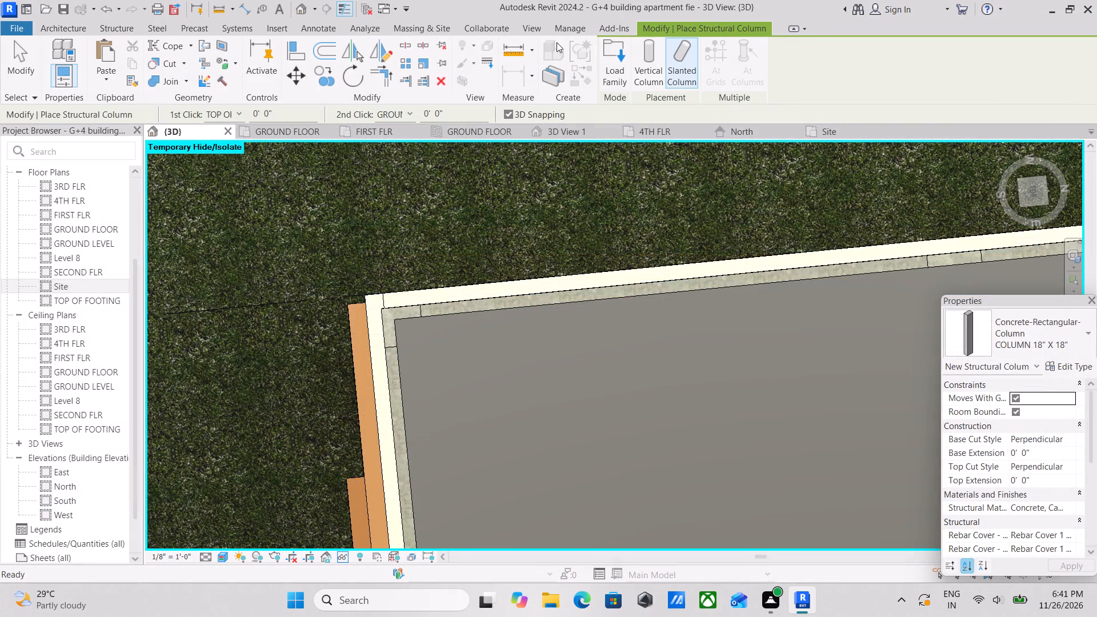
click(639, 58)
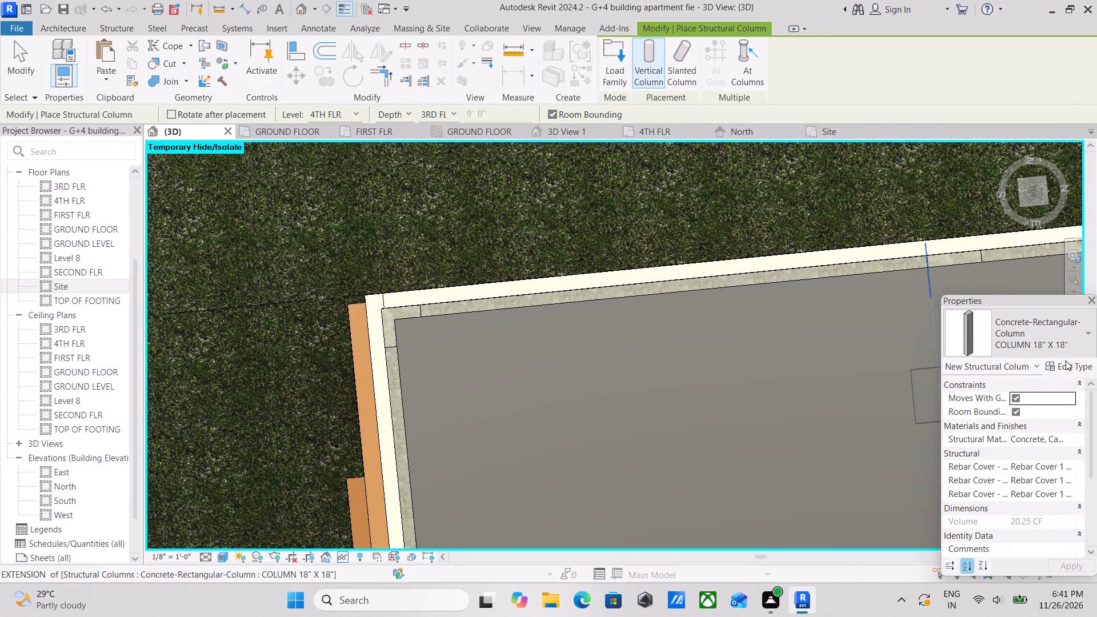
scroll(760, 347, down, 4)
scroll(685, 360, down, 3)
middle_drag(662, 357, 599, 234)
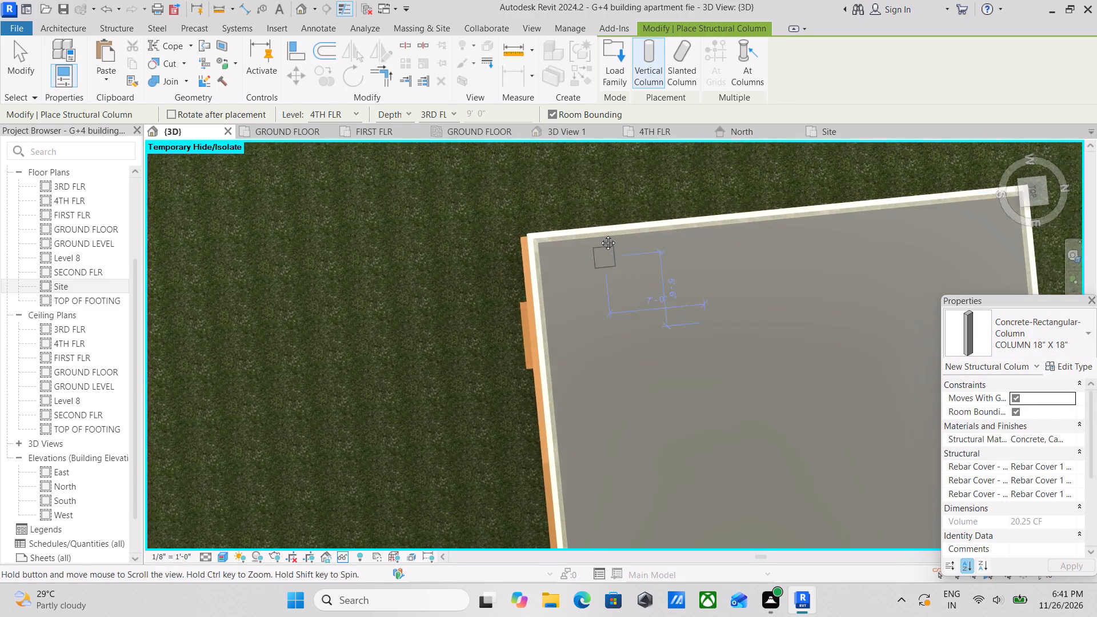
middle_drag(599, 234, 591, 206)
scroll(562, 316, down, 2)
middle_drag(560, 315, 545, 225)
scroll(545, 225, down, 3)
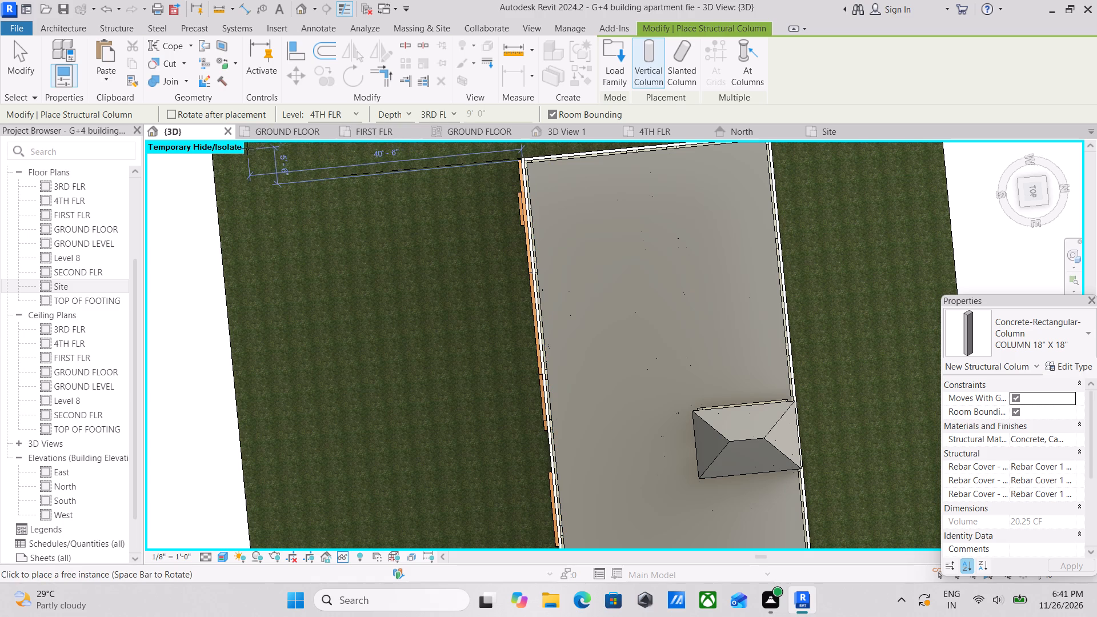
Place a 24" x 24" rectangular architectural column from 4TH FLR to Level 8 just inside the roof's south-west front corner.
click(56, 23)
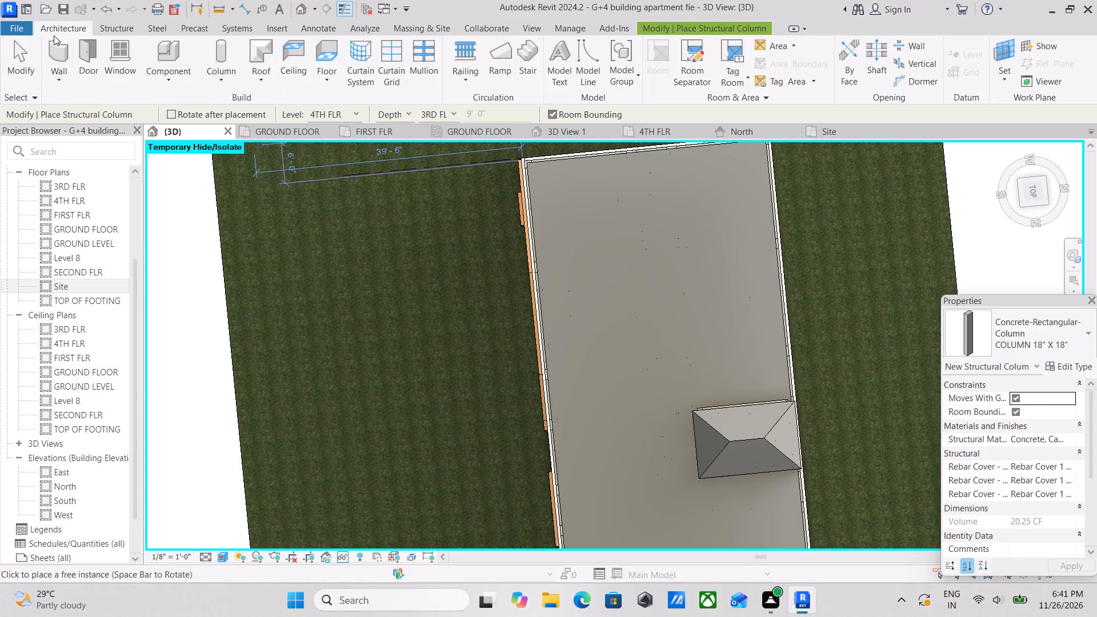
click(207, 74)
click(229, 131)
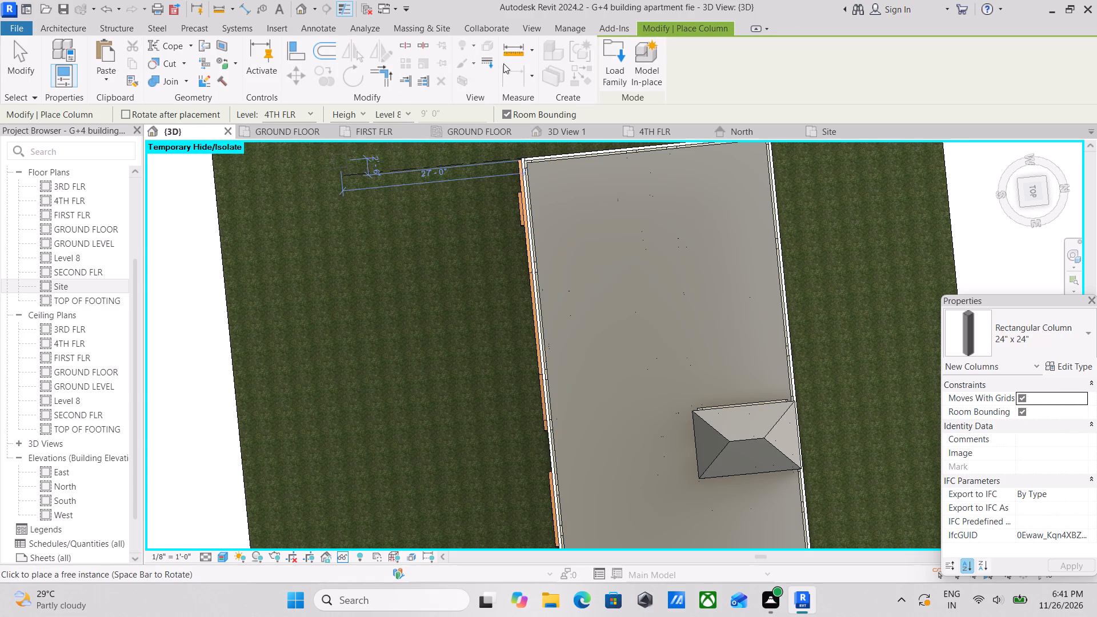
scroll(329, 130, up, 6)
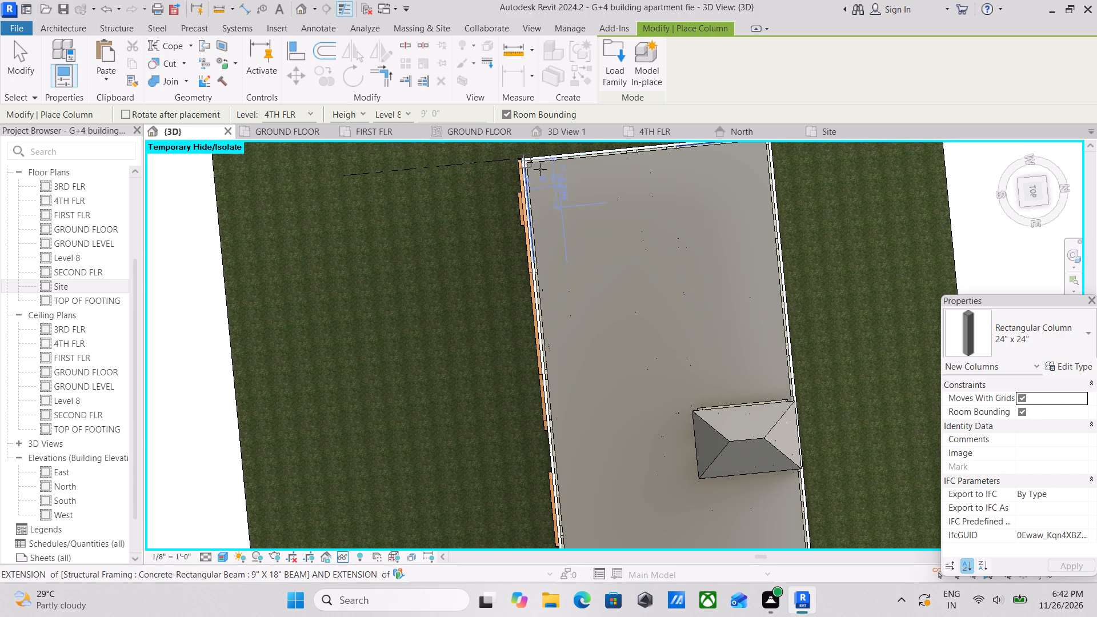
scroll(541, 163, up, 3)
middle_drag(541, 163, 527, 290)
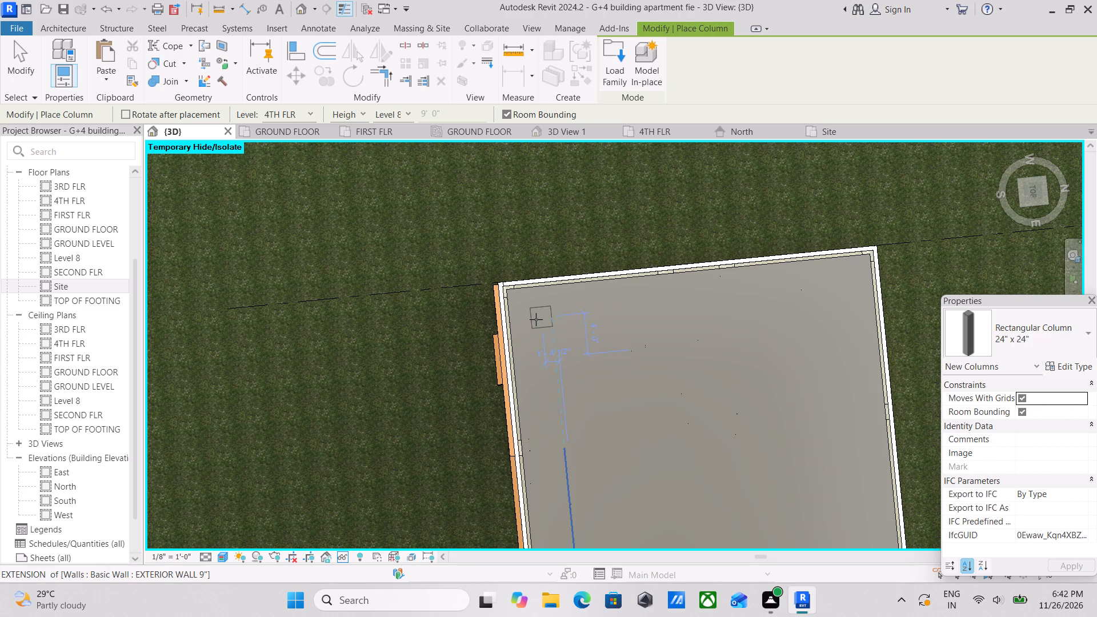
click(536, 319)
scroll(535, 320, up, 4)
key(Escape)
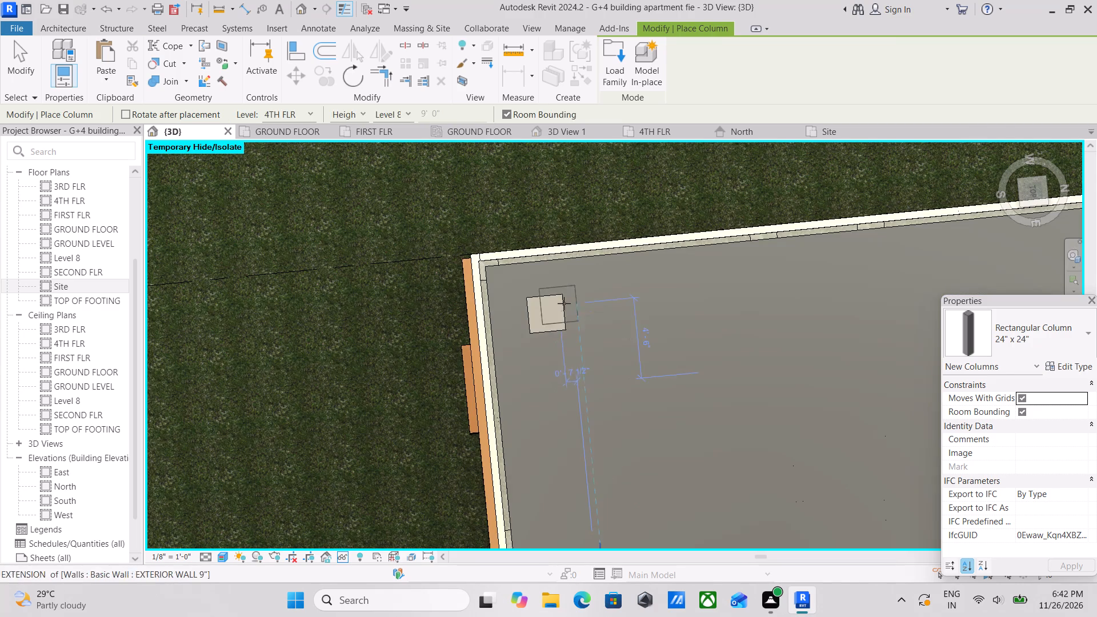
key(Escape)
Examine the new roof column from the front and the corner, comparing its height with the parapet and front cladding.
scroll(559, 329, down, 8)
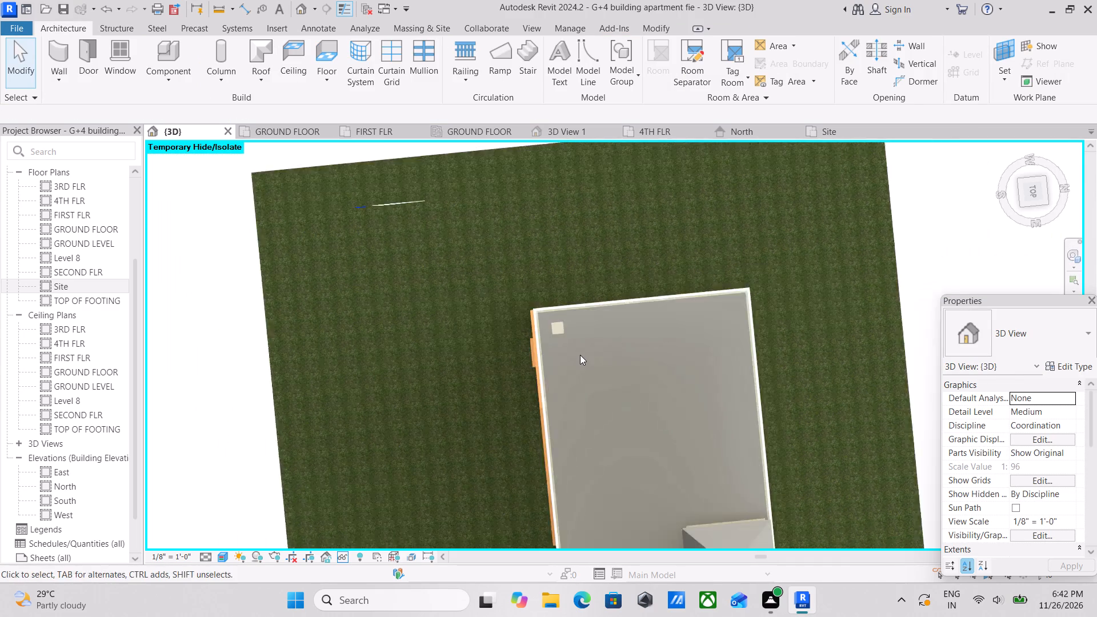
scroll(580, 355, down, 1)
shift+middle_drag(580, 355, 654, 236)
middle_drag(548, 403, 588, 247)
middle_drag(541, 418, 570, 263)
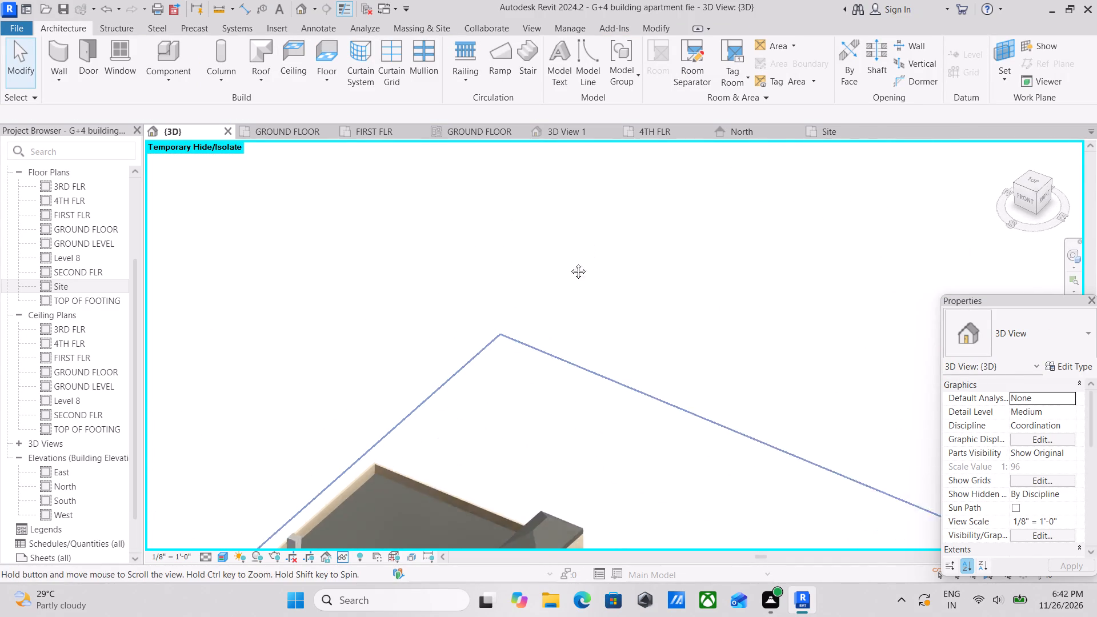
middle_drag(570, 263, 603, 178)
shift+middle_drag(514, 425, 560, 324)
middle_drag(493, 438, 525, 379)
scroll(381, 447, up, 3)
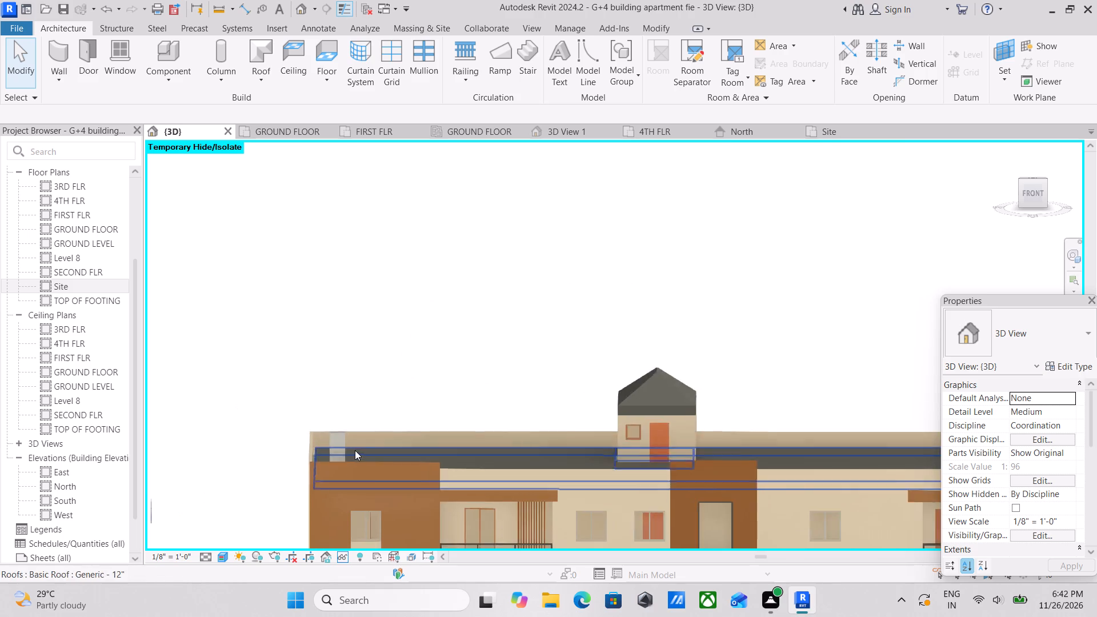
scroll(355, 450, up, 4)
shift+middle_drag(397, 408, 279, 422)
middle_drag(411, 391, 358, 486)
shift+middle_drag(450, 425, 406, 491)
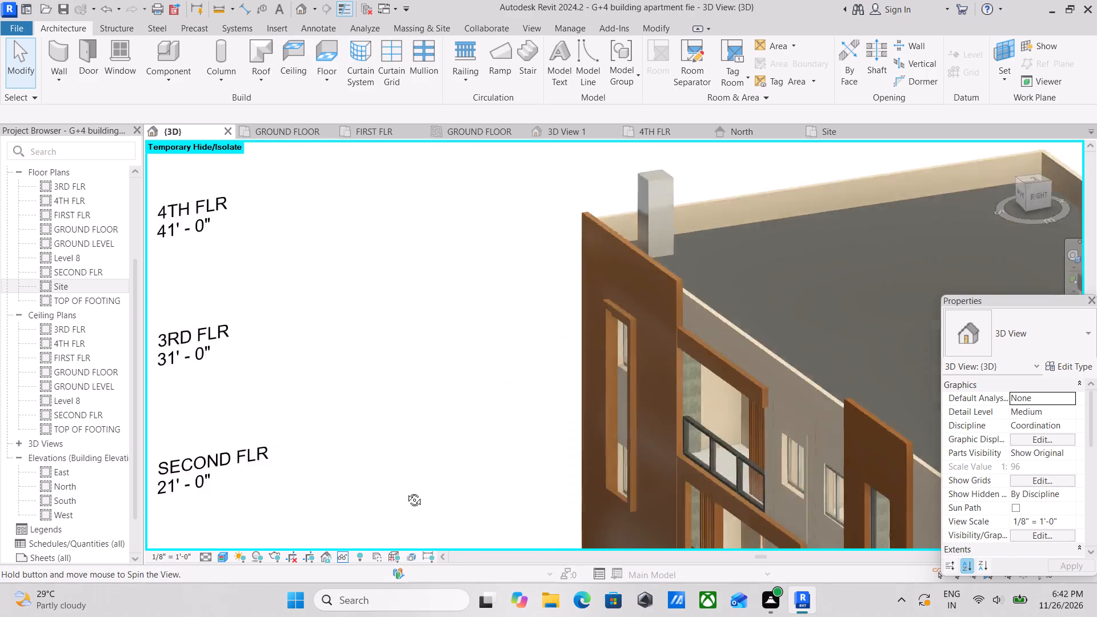
shift+middle_drag(406, 491, 387, 514)
shift+scroll(387, 514, up, 1)
middle_drag(520, 418, 354, 510)
shift+middle_drag(410, 457, 414, 459)
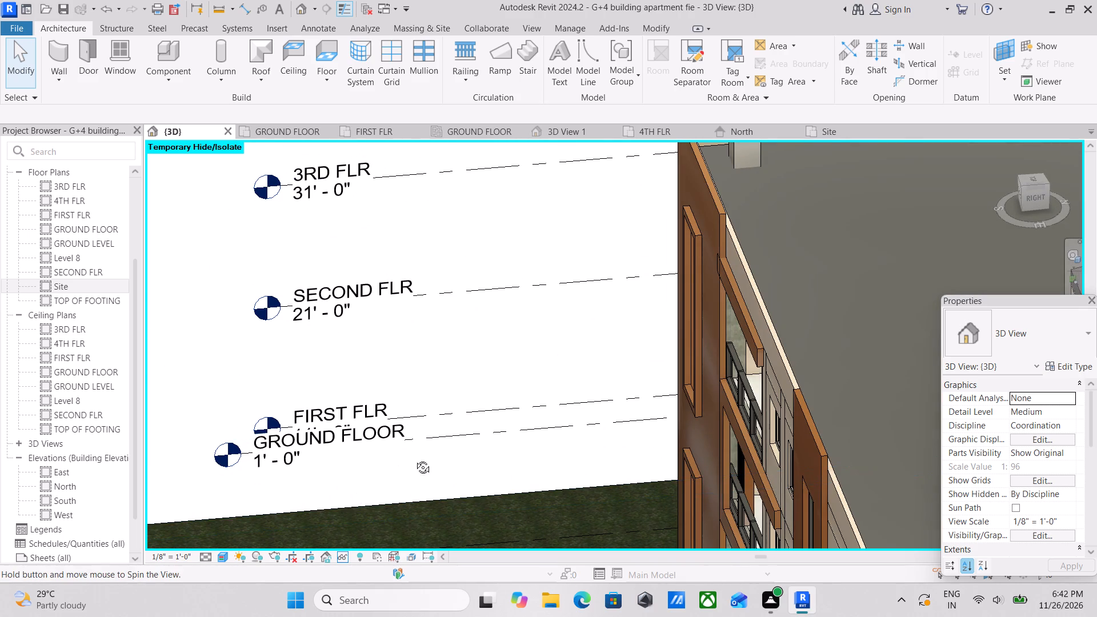
shift+middle_drag(414, 459, 519, 434)
scroll(371, 456, down, 1)
middle_drag(371, 456, 538, 324)
shift+middle_drag(500, 359, 521, 347)
middle_drag(363, 392, 375, 383)
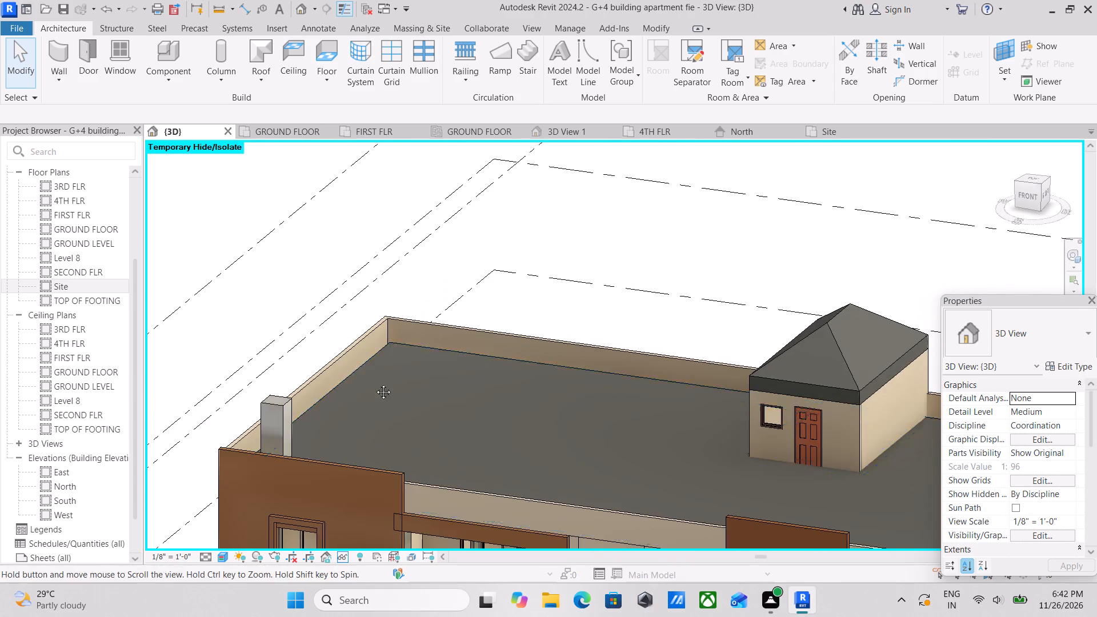
middle_drag(375, 383, 456, 332)
Check the available rectangular column sizes for the new roof column.
click(379, 360)
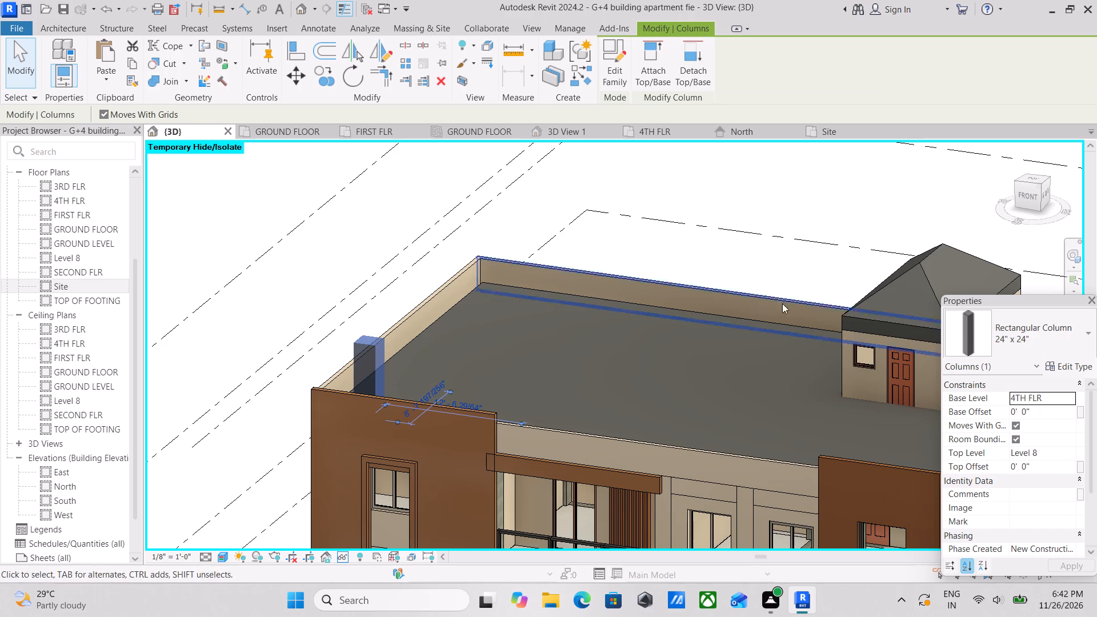
click(995, 332)
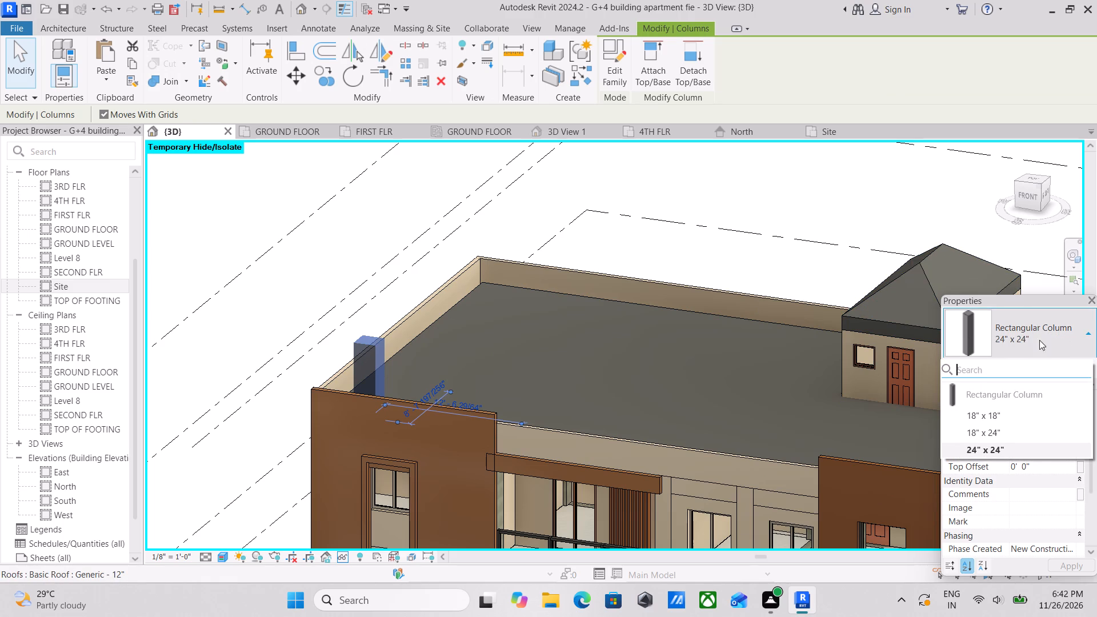
key(Escape)
scroll(432, 390, down, 1)
key(Escape)
Examine the column's position on the roof from the front corner and from above.
scroll(482, 373, down, 1)
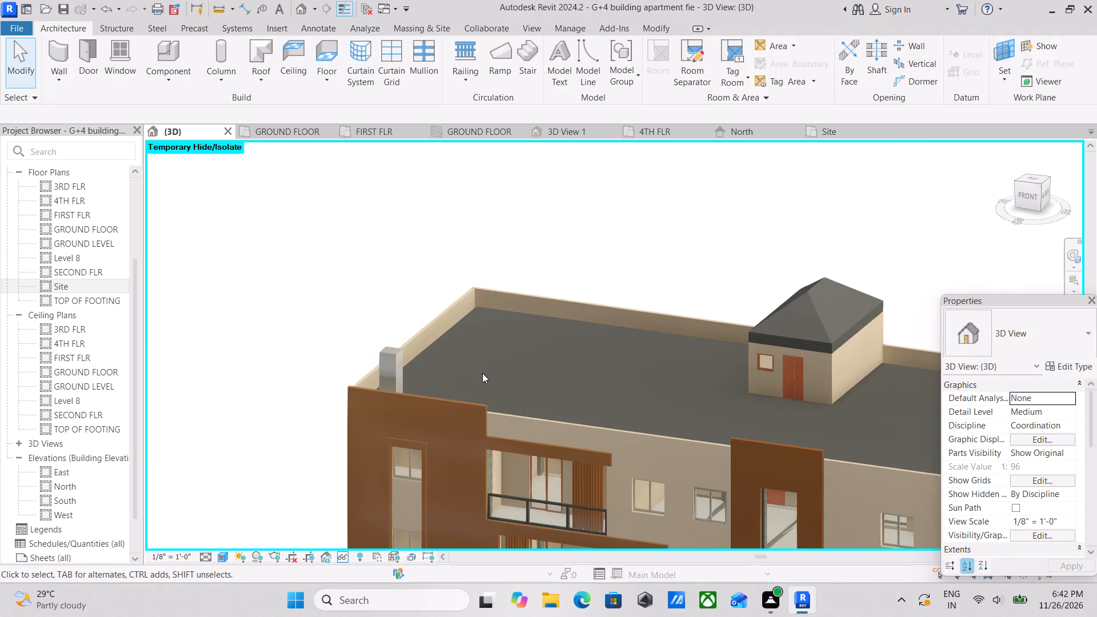
scroll(482, 373, down, 2)
shift+middle_drag(514, 378, 419, 418)
middle_drag(688, 355, 667, 428)
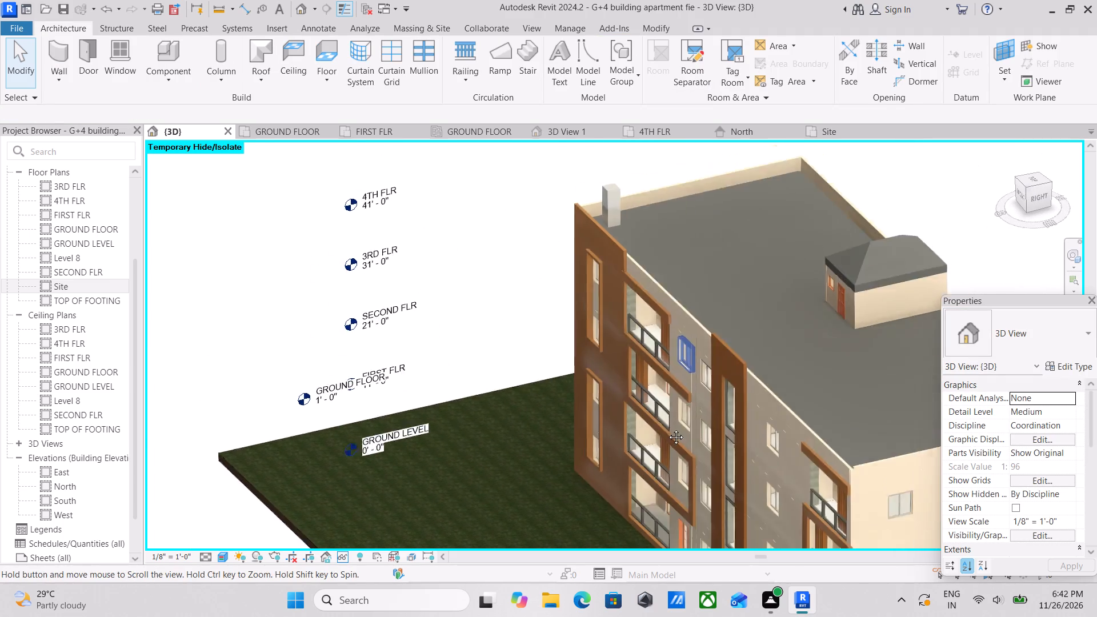
middle_drag(667, 428, 636, 471)
shift+middle_drag(654, 392, 609, 451)
middle_drag(674, 376, 508, 554)
shift+middle_drag(603, 325, 605, 389)
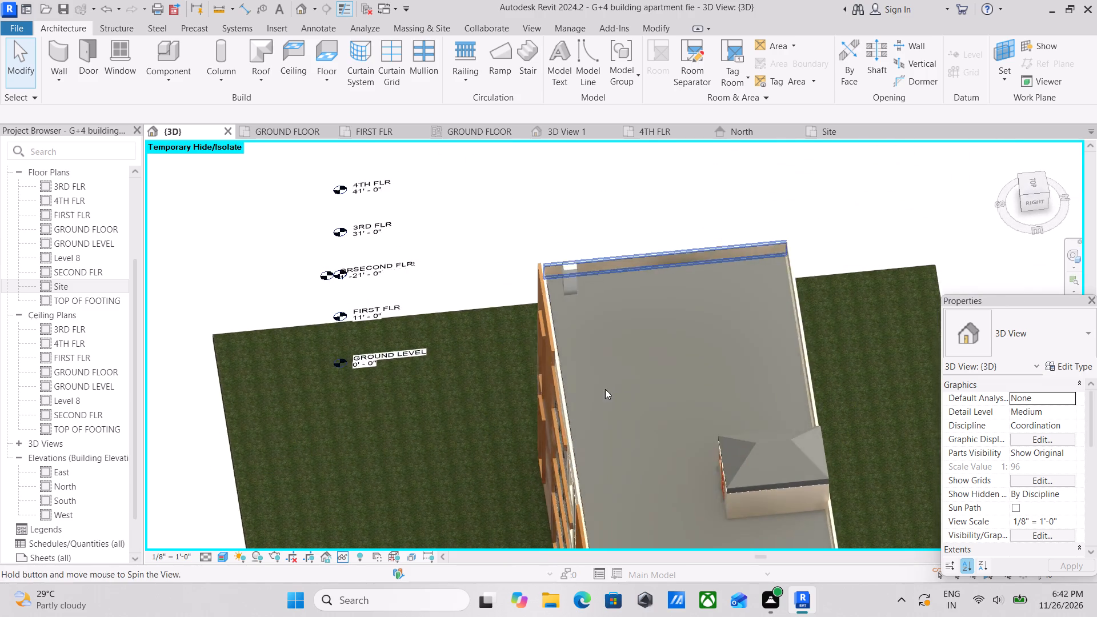
middle_drag(564, 318, 548, 463)
scroll(541, 395, up, 4)
shift+middle_drag(567, 443, 553, 512)
scroll(564, 499, up, 1)
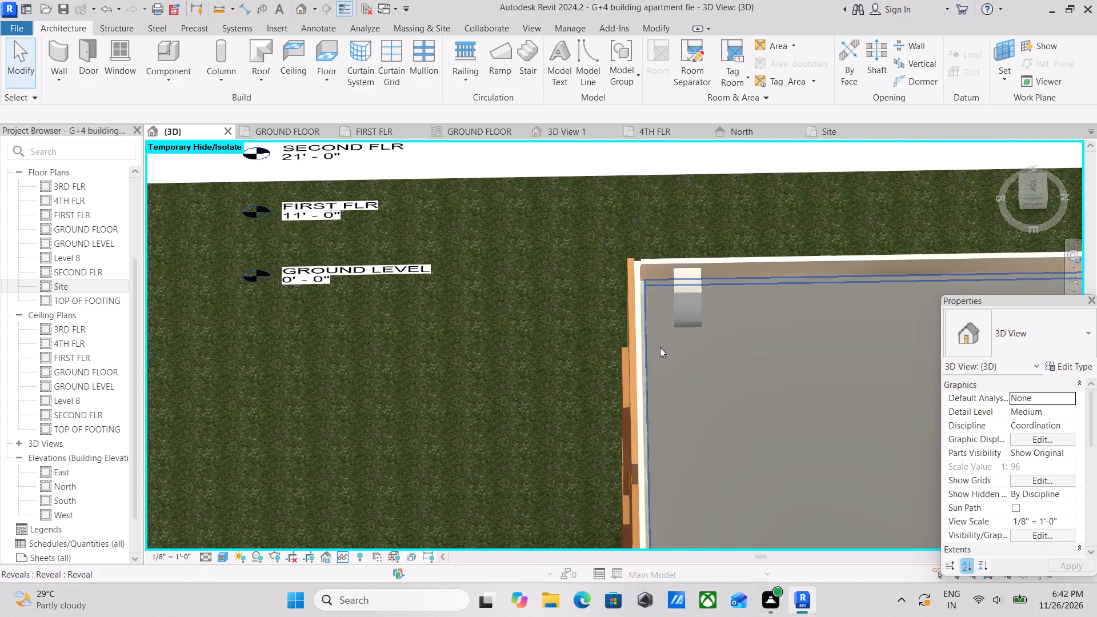
middle_drag(662, 337, 497, 296)
scroll(650, 324, down, 9)
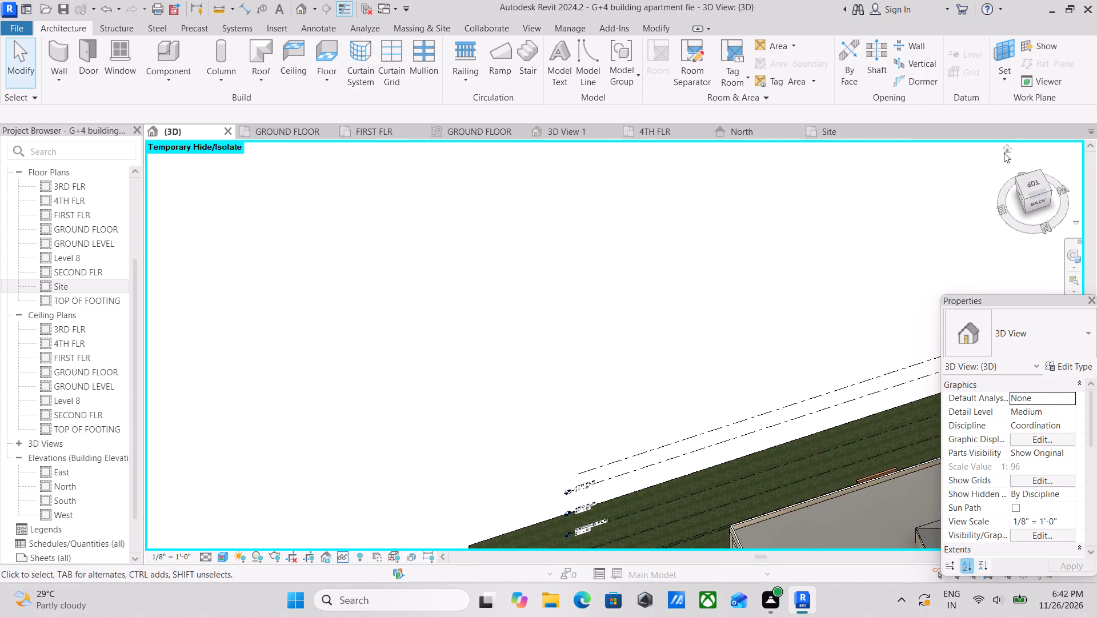
Place three more 24" x 24" architectural columns on the roof, forming a four-column rectangular layout with the existing south-west corner column.
click(1030, 179)
scroll(667, 323, up, 7)
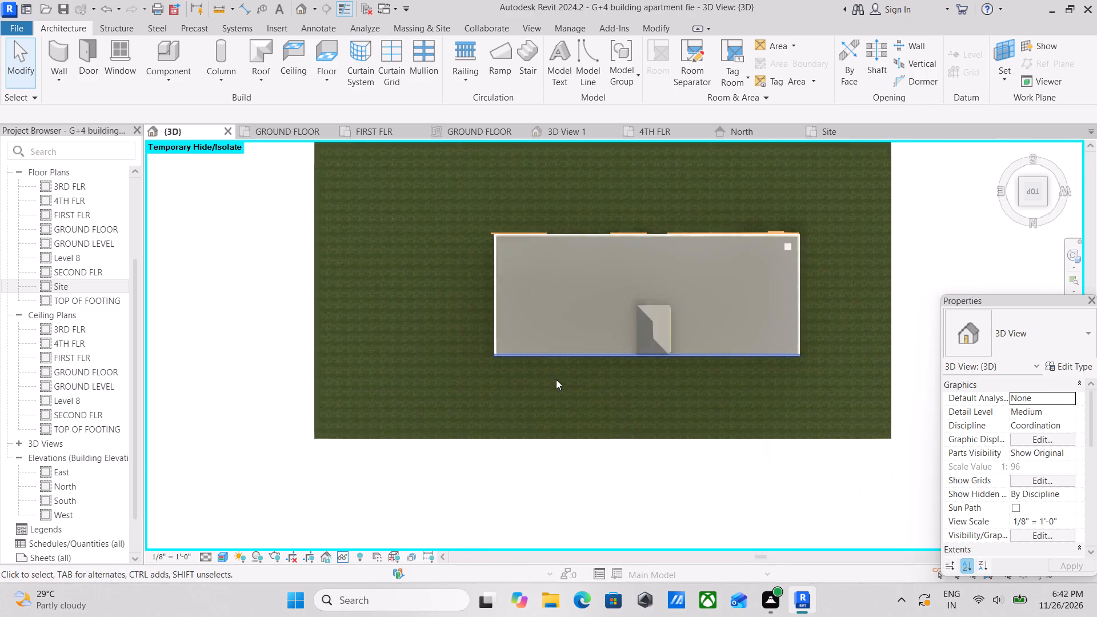
scroll(556, 379, up, 2)
middle_drag(635, 273, 436, 320)
scroll(435, 320, up, 1)
scroll(781, 178, up, 4)
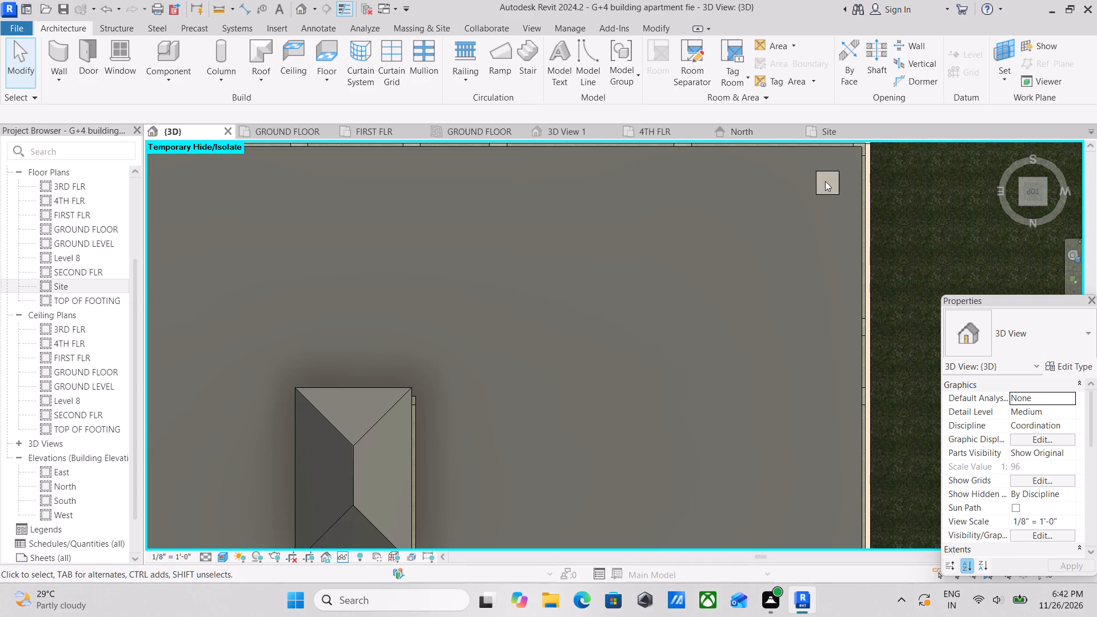
click(837, 194)
middle_drag(796, 213, 756, 237)
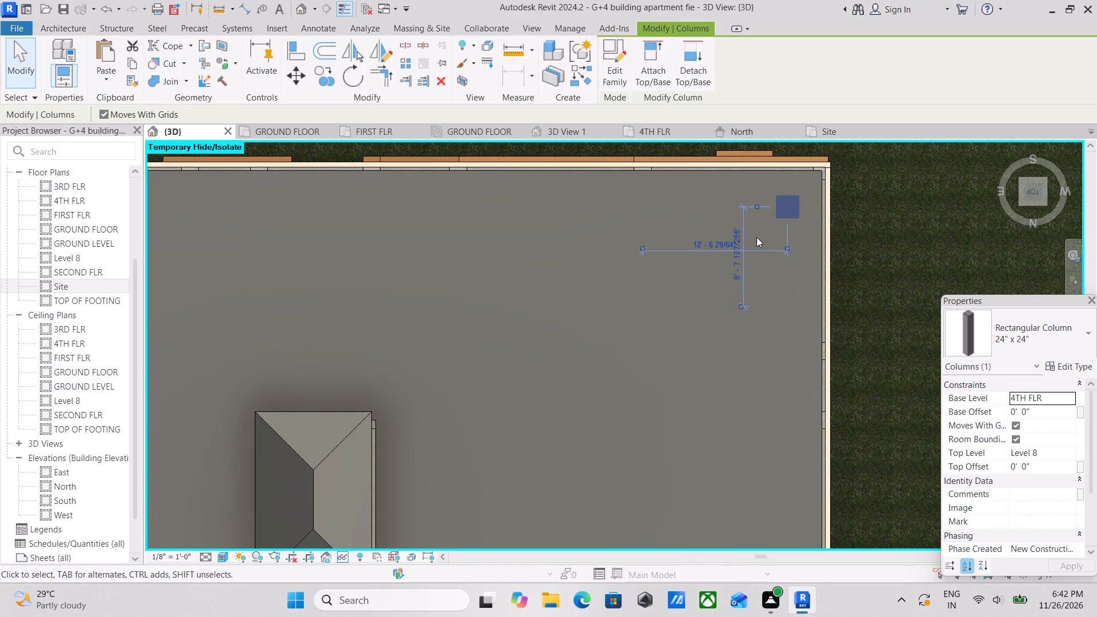
text(CS)
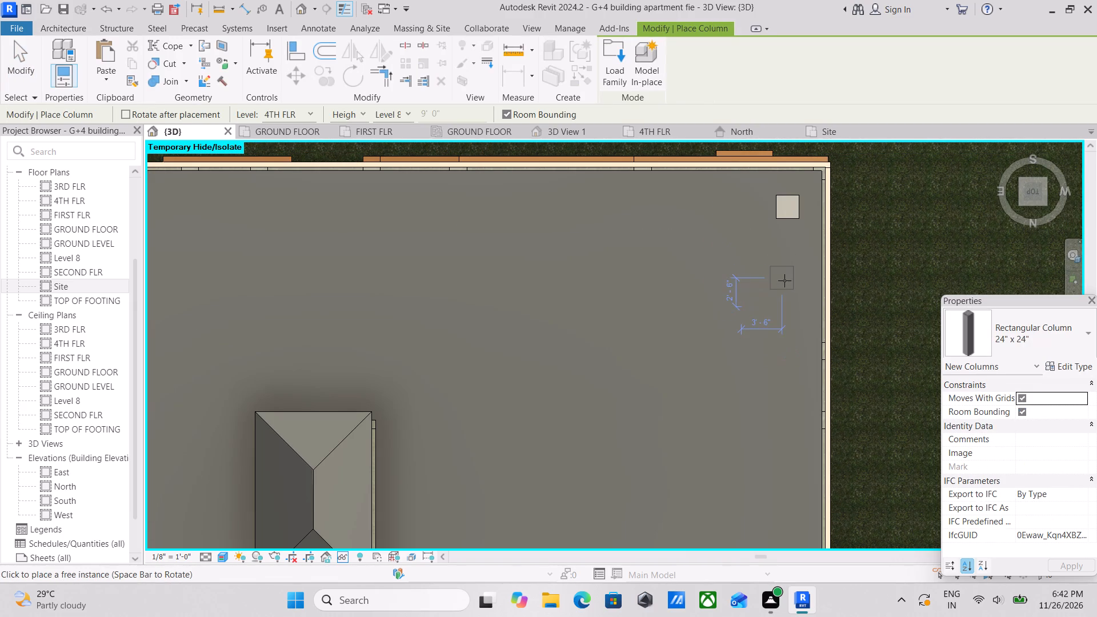
click(789, 340)
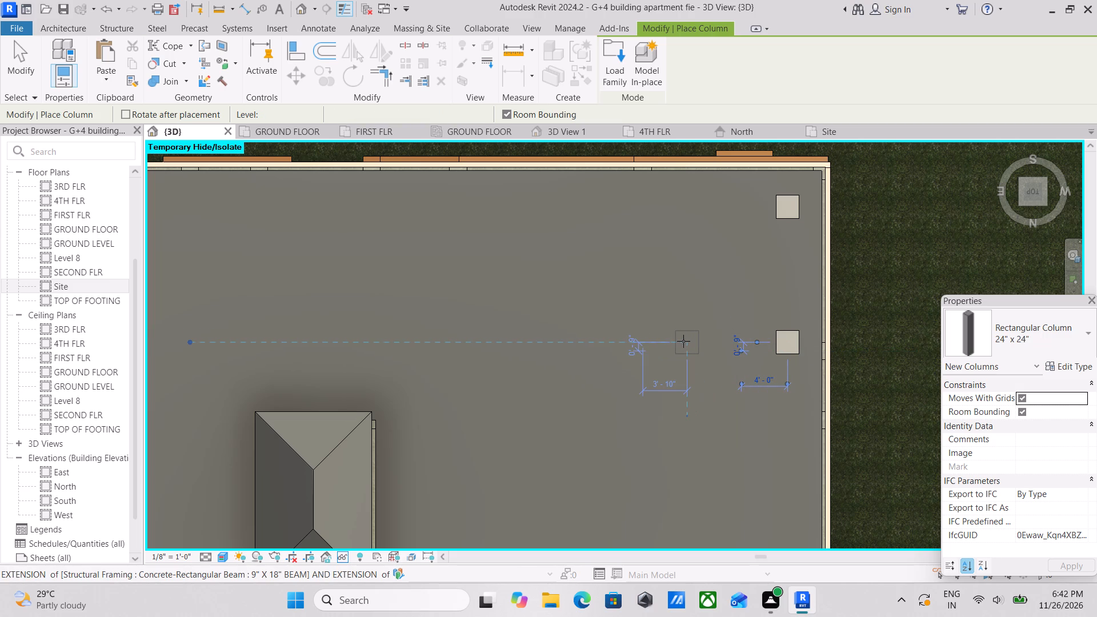
click(670, 341)
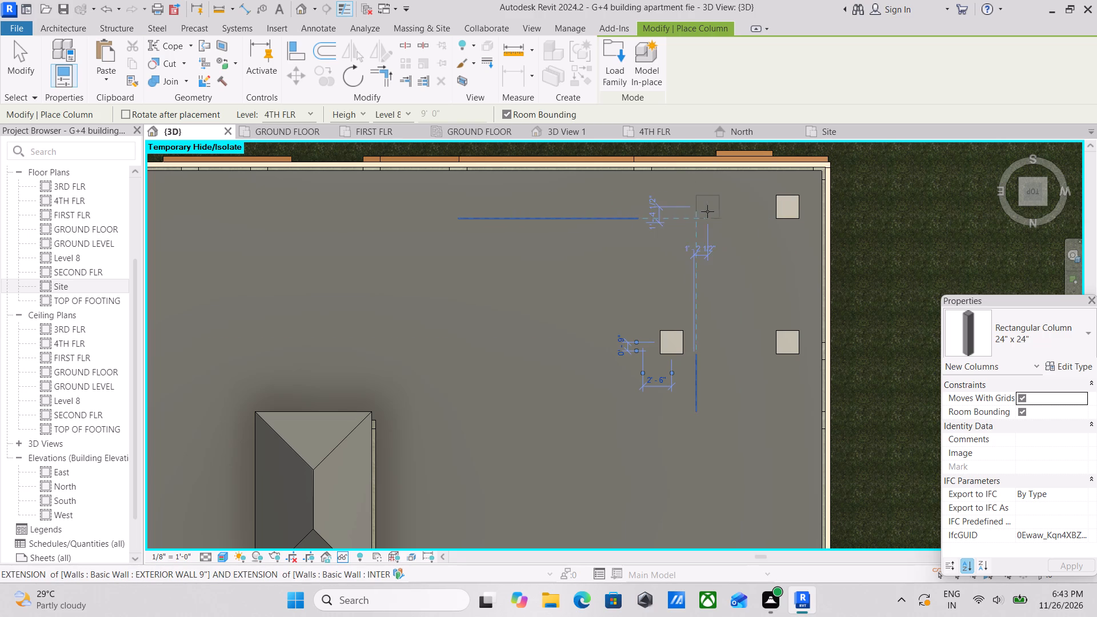
scroll(676, 213, up, 3)
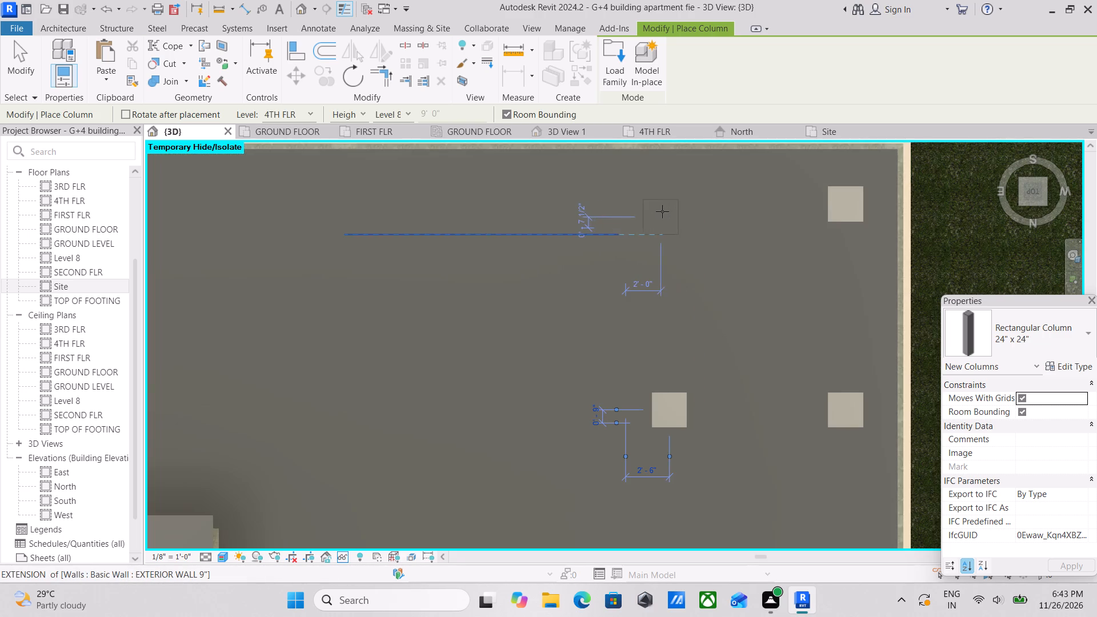
click(668, 196)
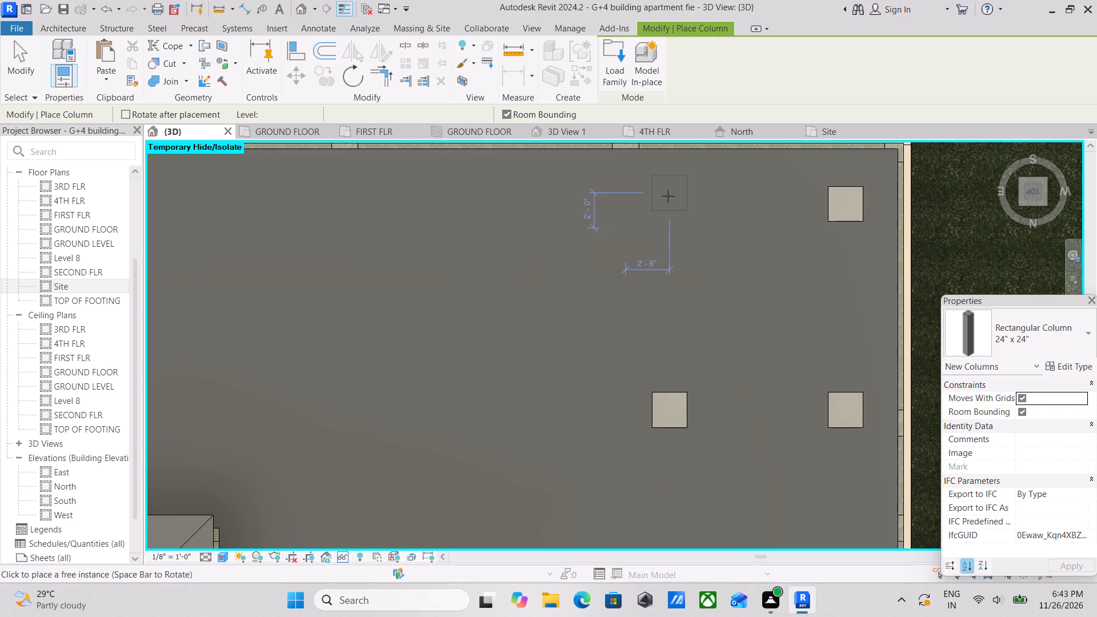
scroll(668, 196, down, 3)
key(Escape)
key(Escape)
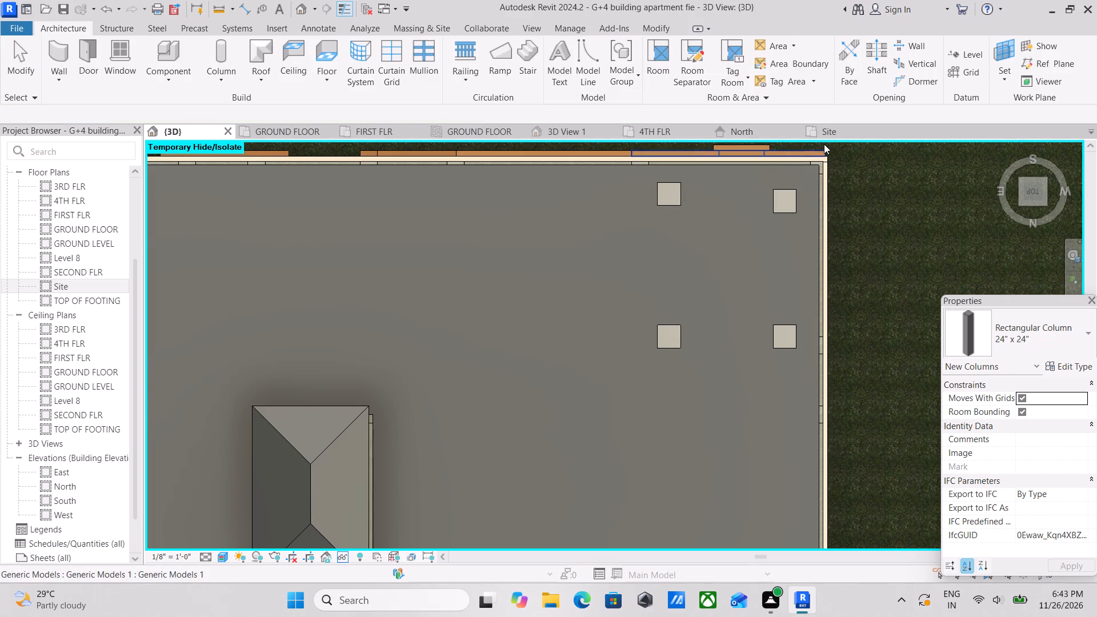
key(Escape)
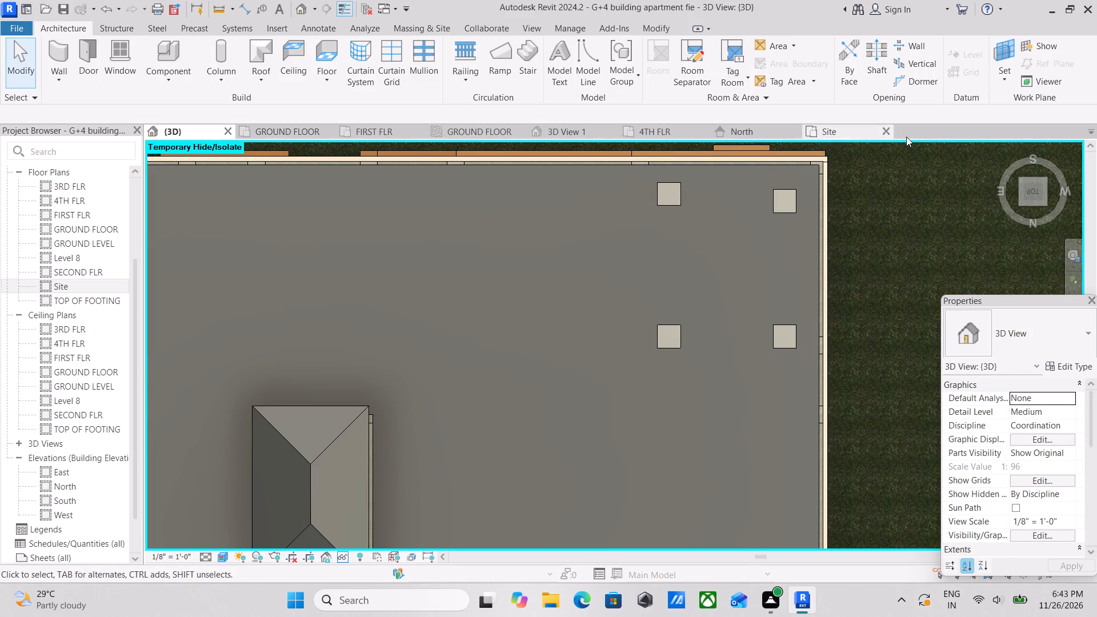
Nudge the inner rear column of the four-column roof group slightly across the roof.
click(1047, 202)
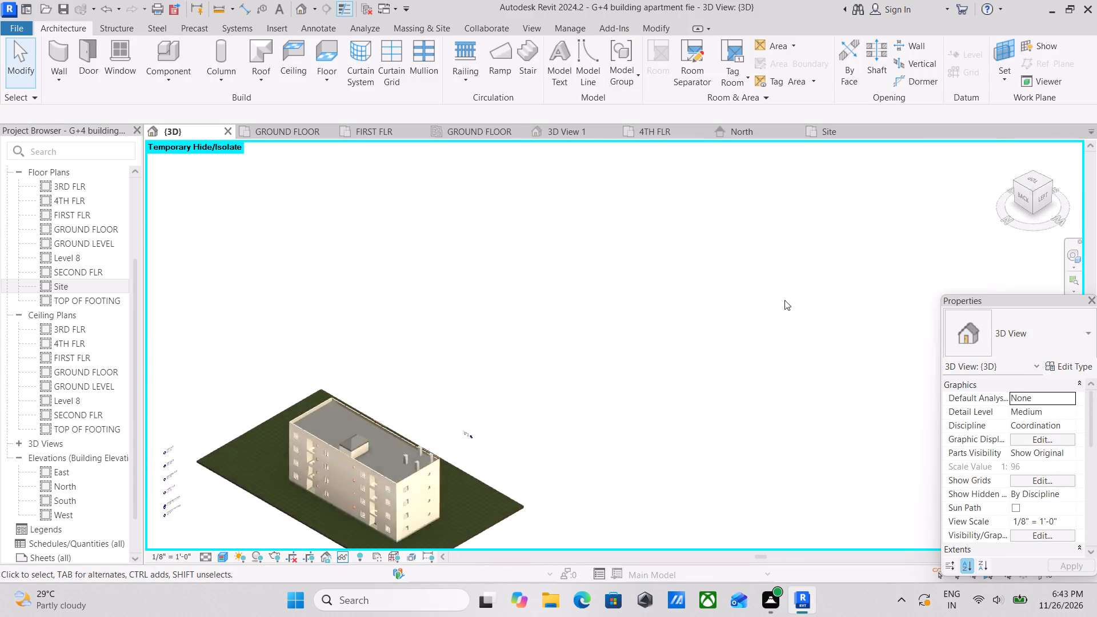
scroll(752, 316, up, 13)
scroll(628, 352, up, 3)
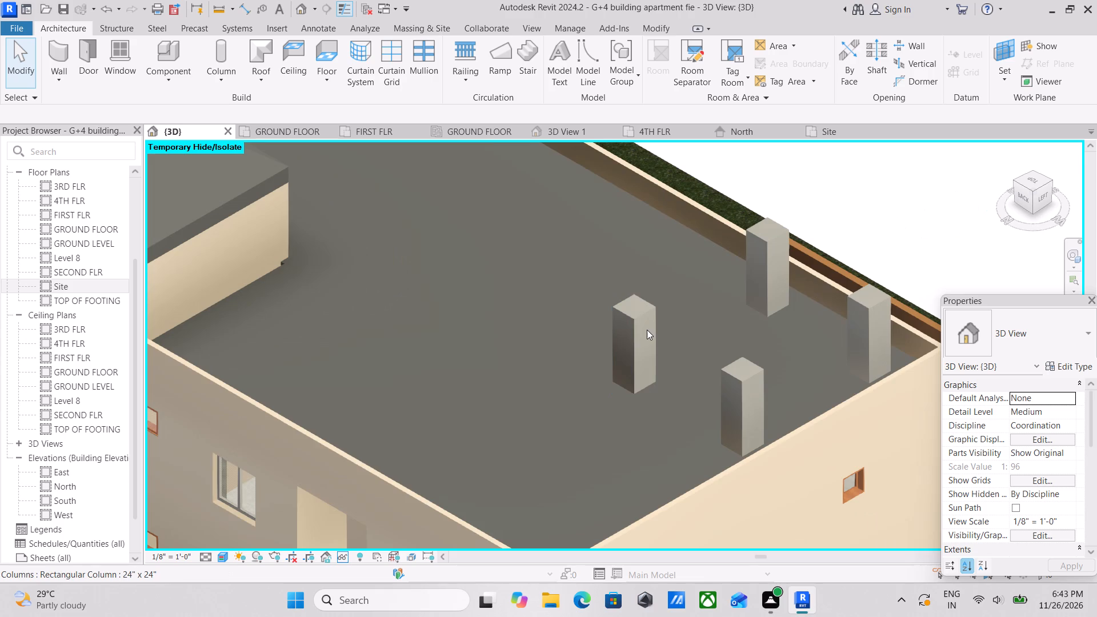
click(639, 314)
middle_drag(666, 318, 645, 356)
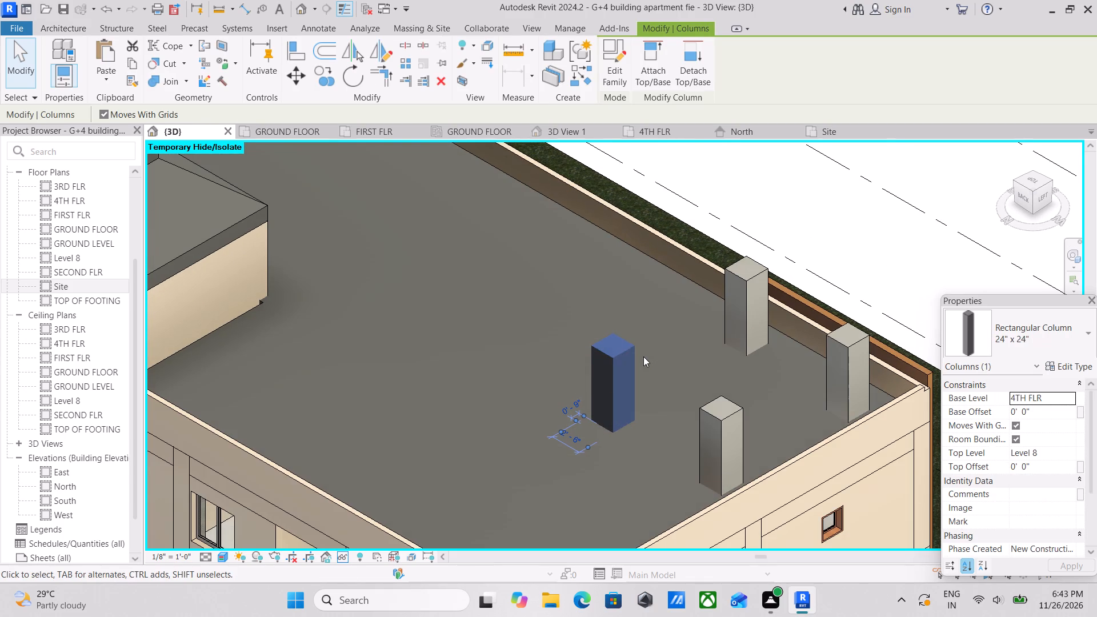
key(Right)
key(Up)
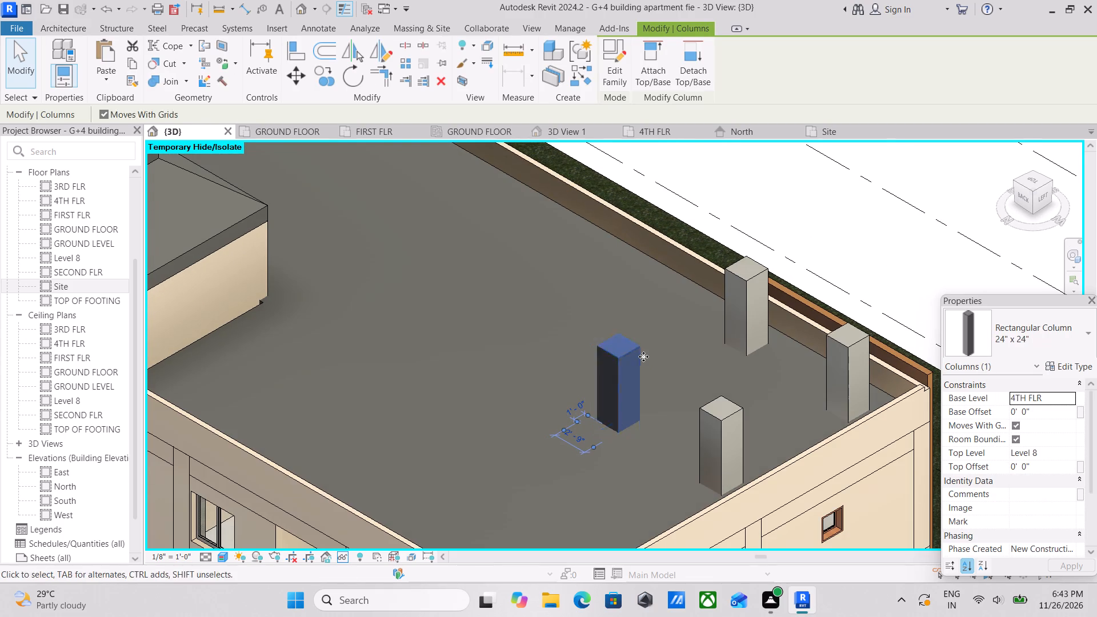
key(Up)
key(Left)
key(Up)
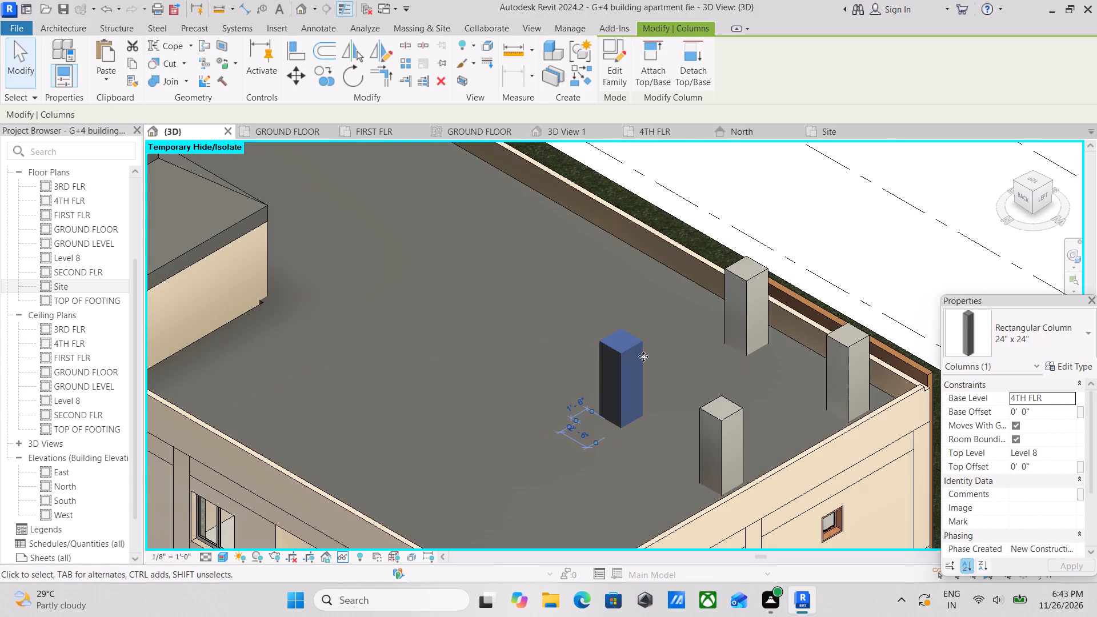
key(Left)
key(Down)
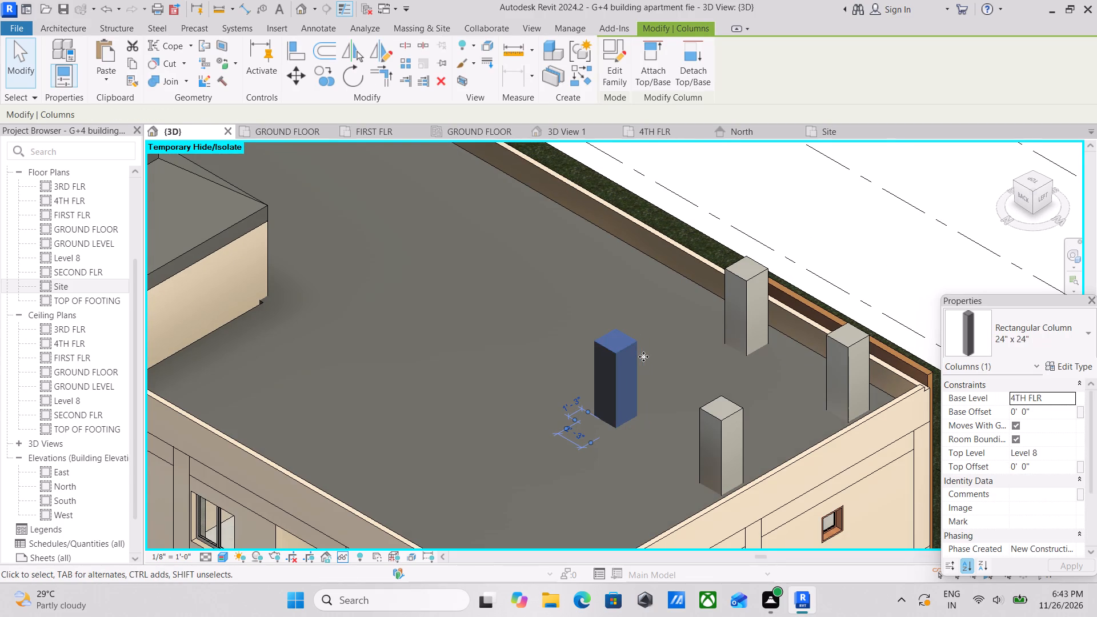
key(Up)
key(Left)
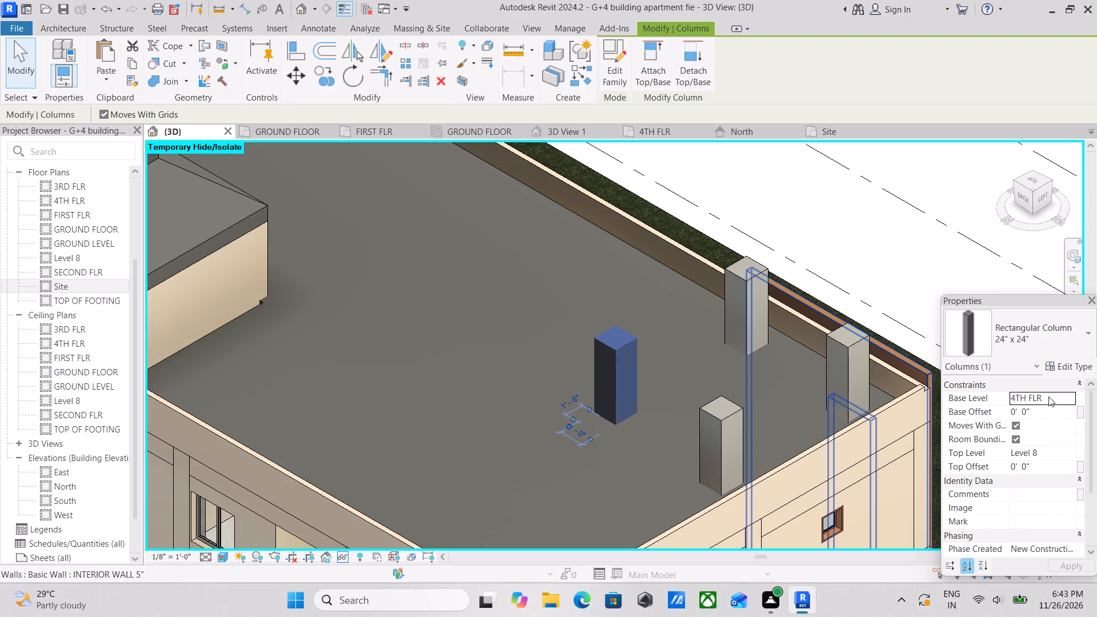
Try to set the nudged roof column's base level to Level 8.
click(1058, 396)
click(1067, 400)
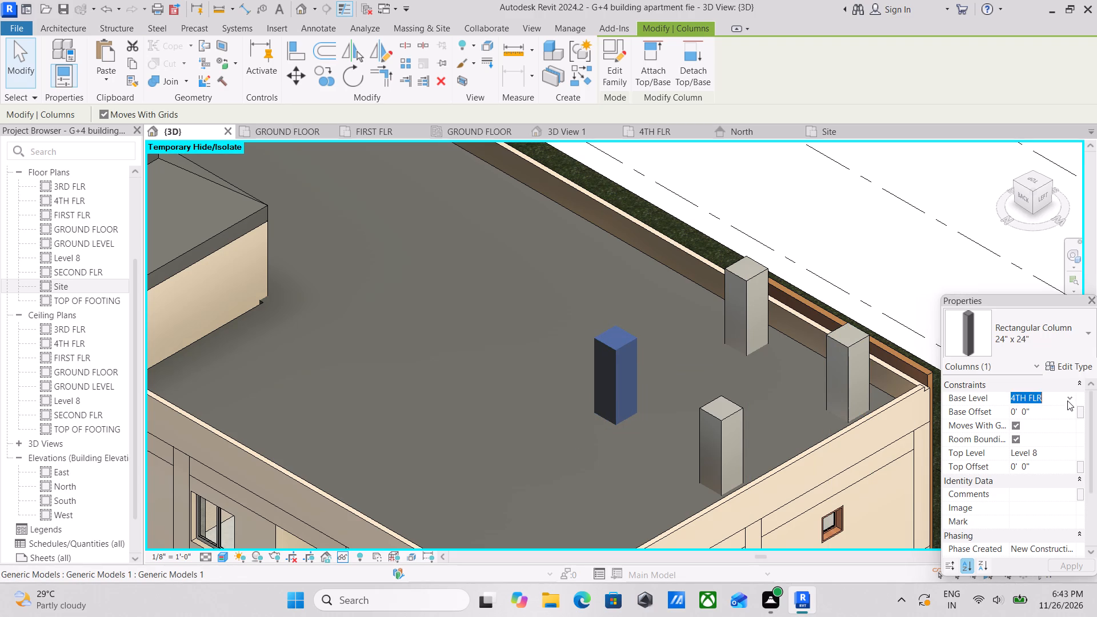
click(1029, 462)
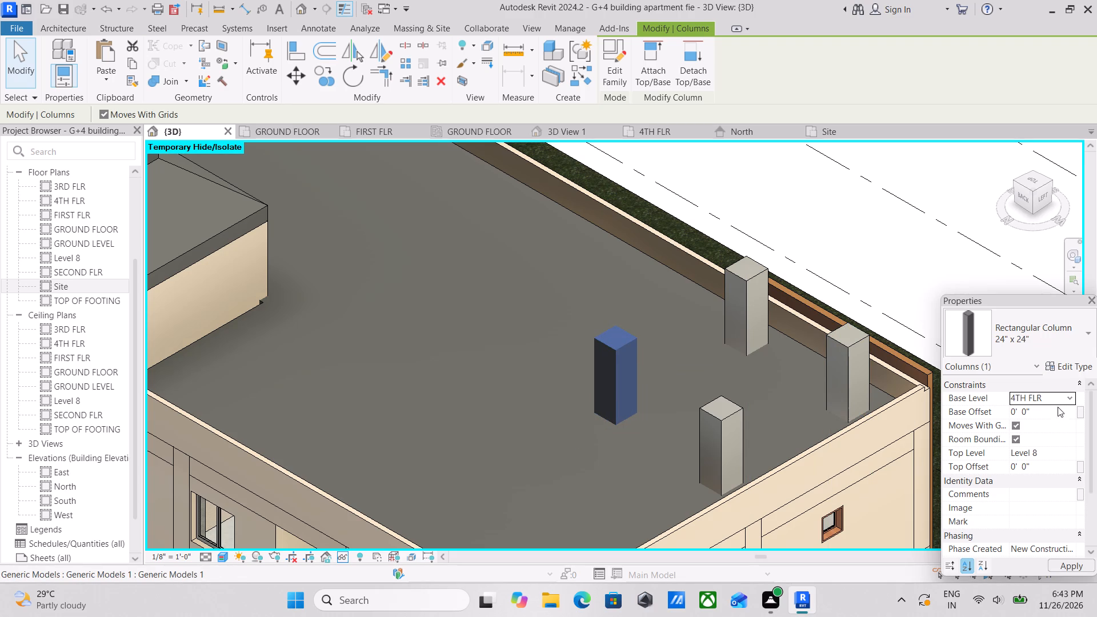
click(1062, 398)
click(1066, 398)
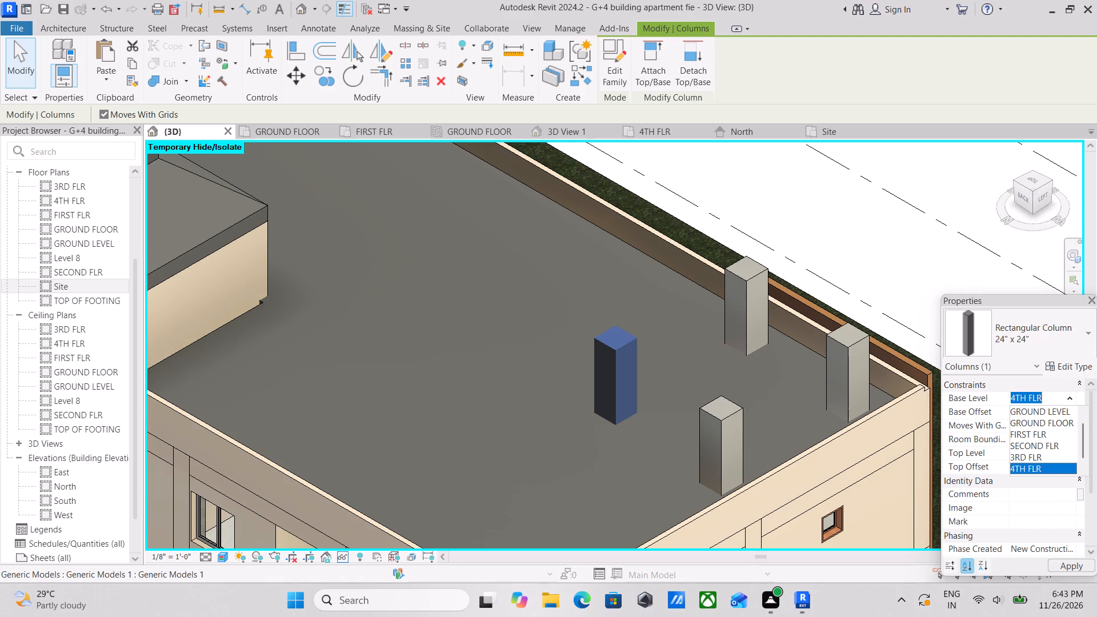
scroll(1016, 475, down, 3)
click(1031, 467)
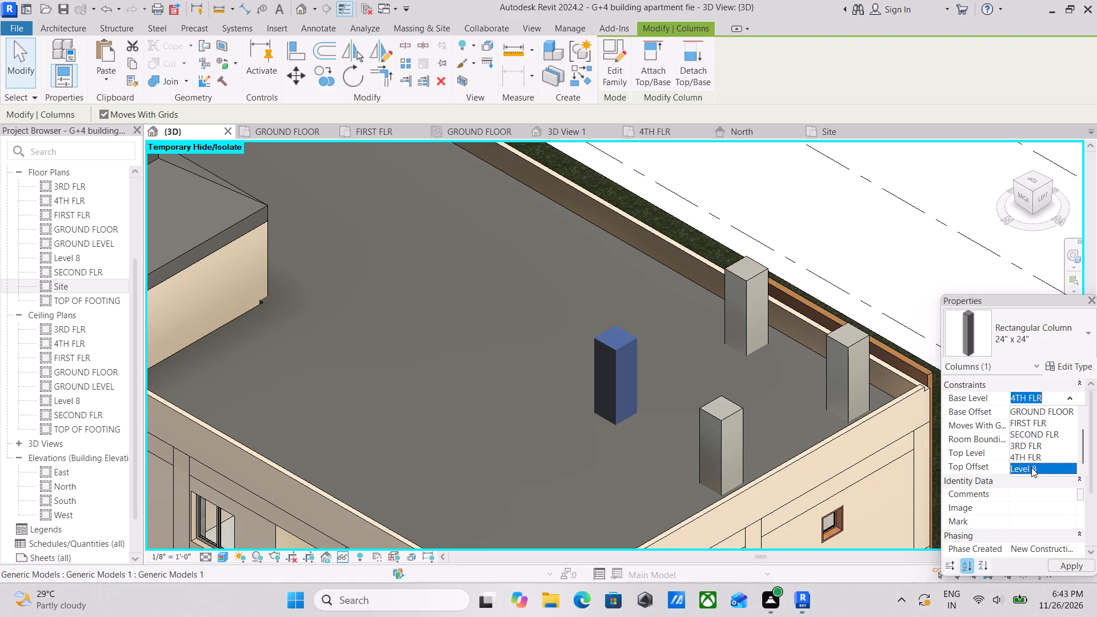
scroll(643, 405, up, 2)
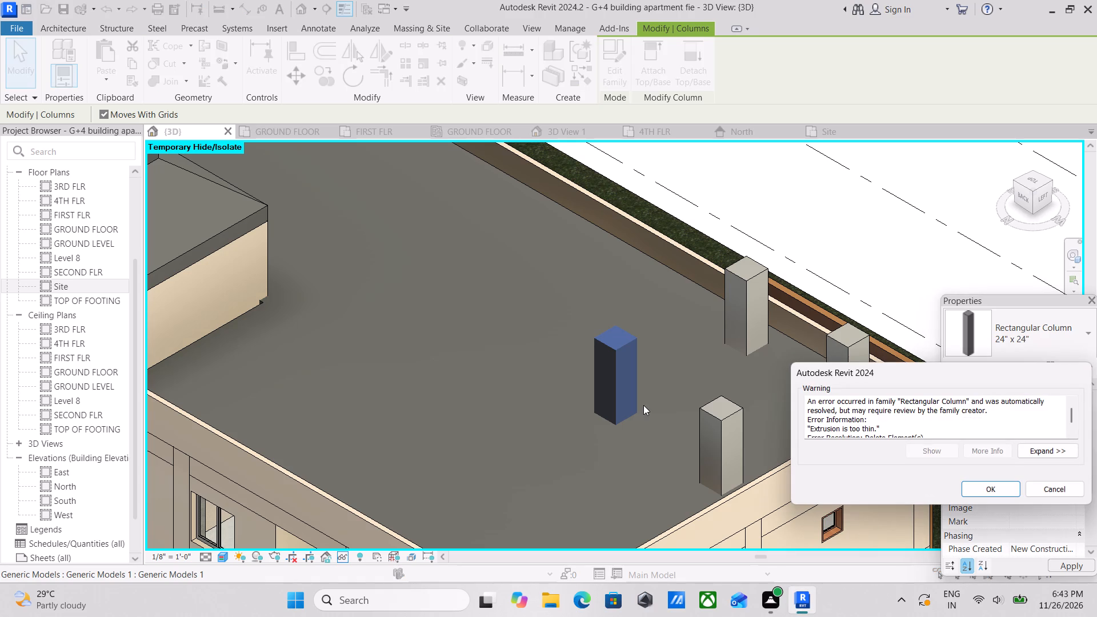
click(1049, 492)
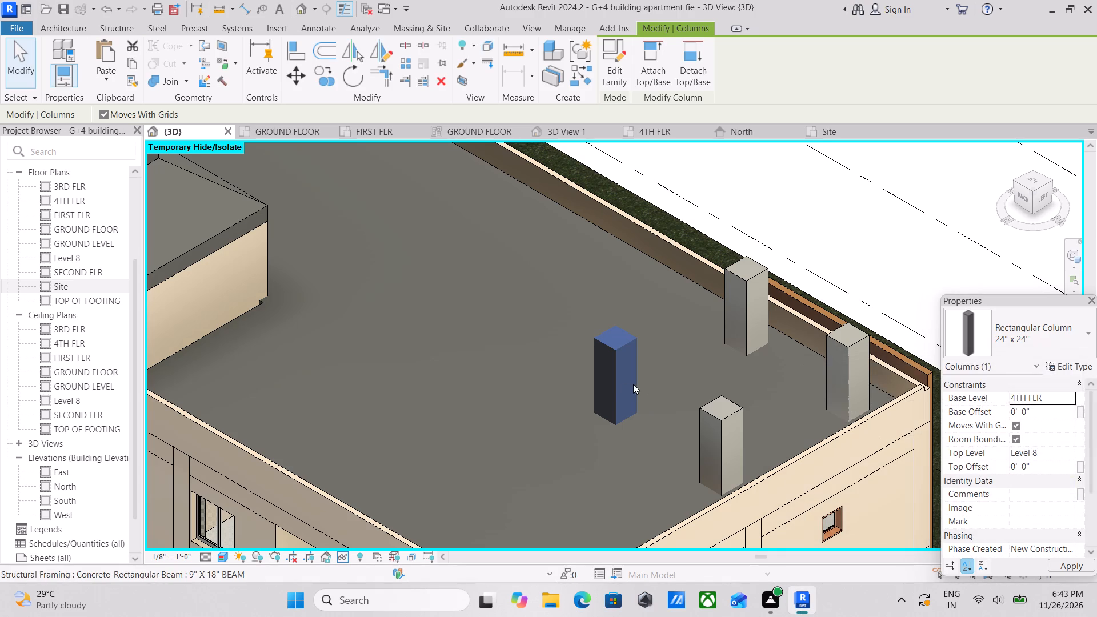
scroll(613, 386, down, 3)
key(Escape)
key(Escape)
Examine the four-column roof group against the whole building from the rear and front corners.
scroll(719, 362, down, 2)
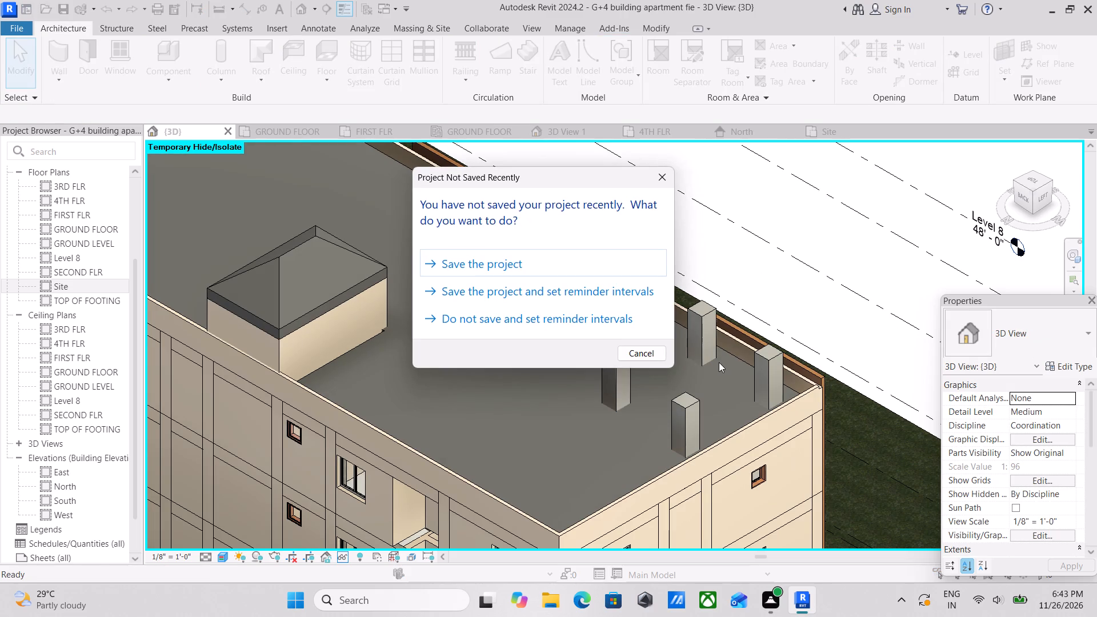
click(655, 173)
scroll(778, 280, down, 2)
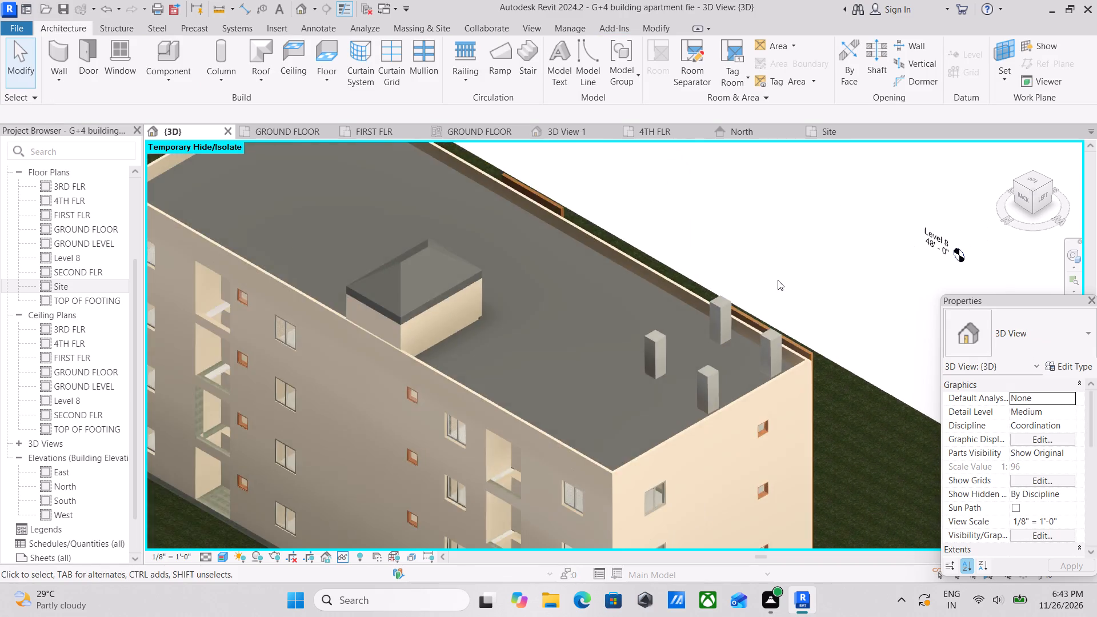
scroll(778, 280, down, 2)
scroll(738, 364, down, 5)
scroll(729, 384, up, 2)
middle_drag(729, 384, 702, 368)
shift+middle_drag(708, 374, 467, 278)
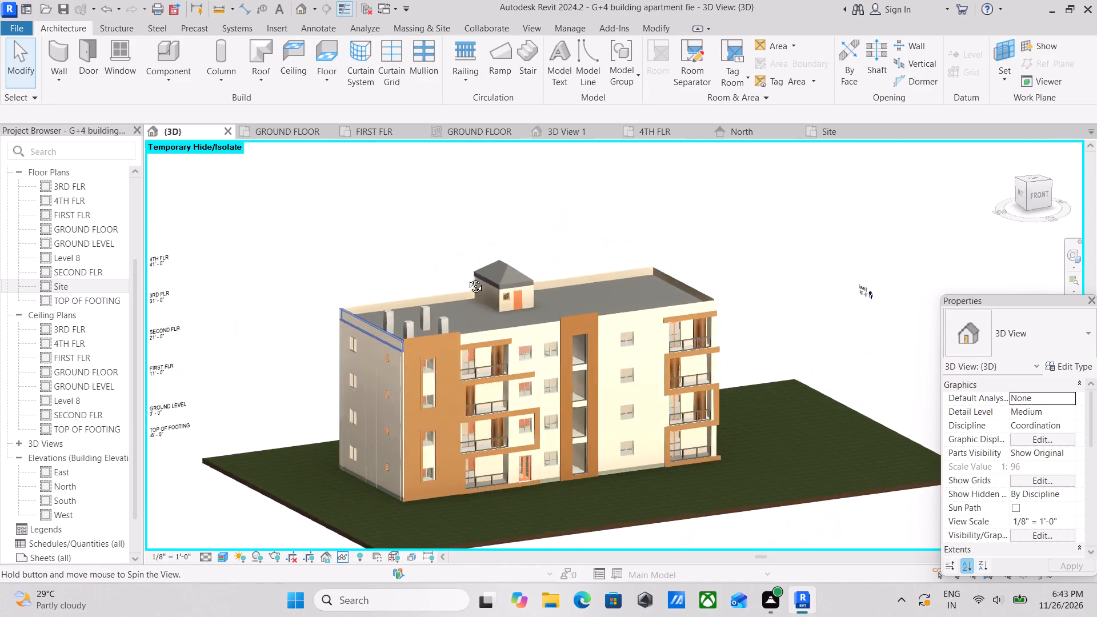
shift+middle_drag(467, 278, 387, 298)
scroll(349, 311, up, 1)
middle_drag(337, 301, 440, 262)
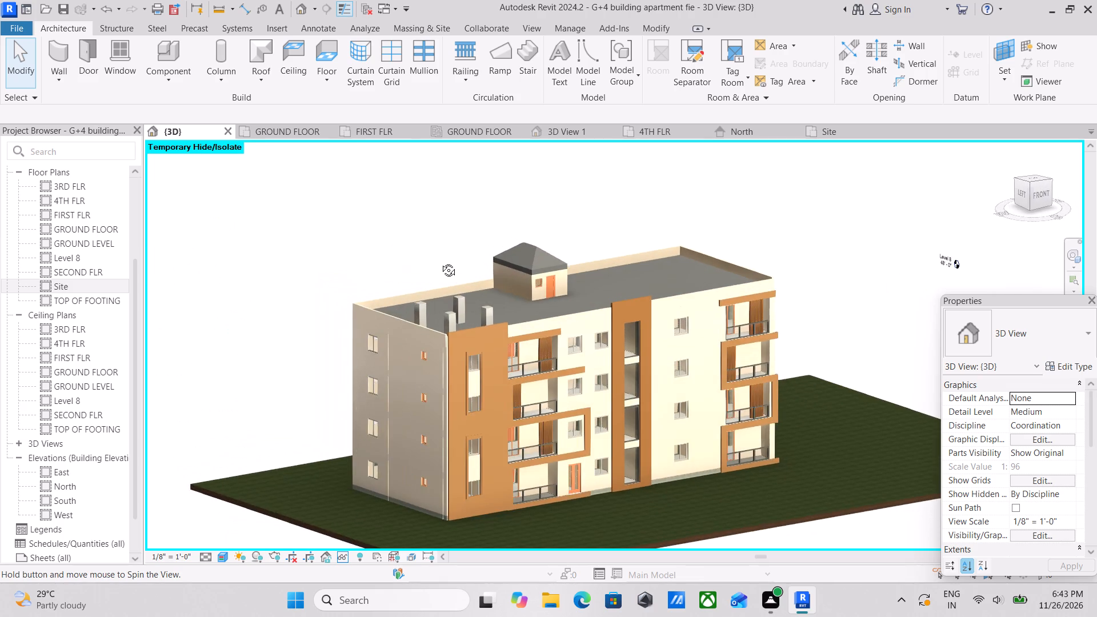
middle_drag(440, 262, 413, 265)
scroll(389, 277, up, 6)
Review the front corner roof column's type properties and browse for a family file to load.
click(411, 331)
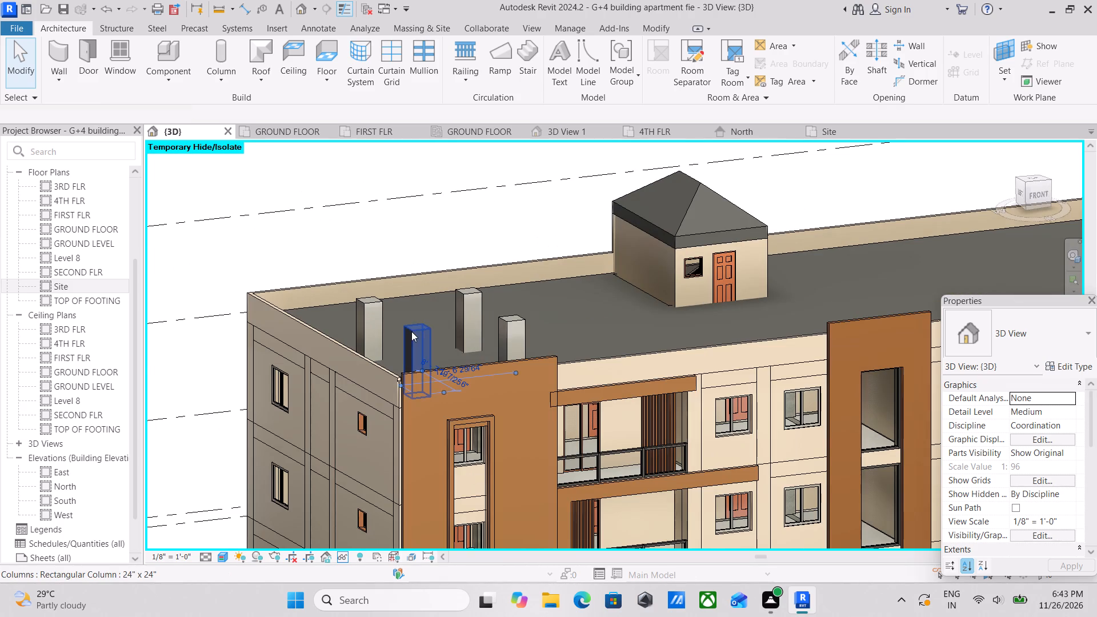
click(1056, 360)
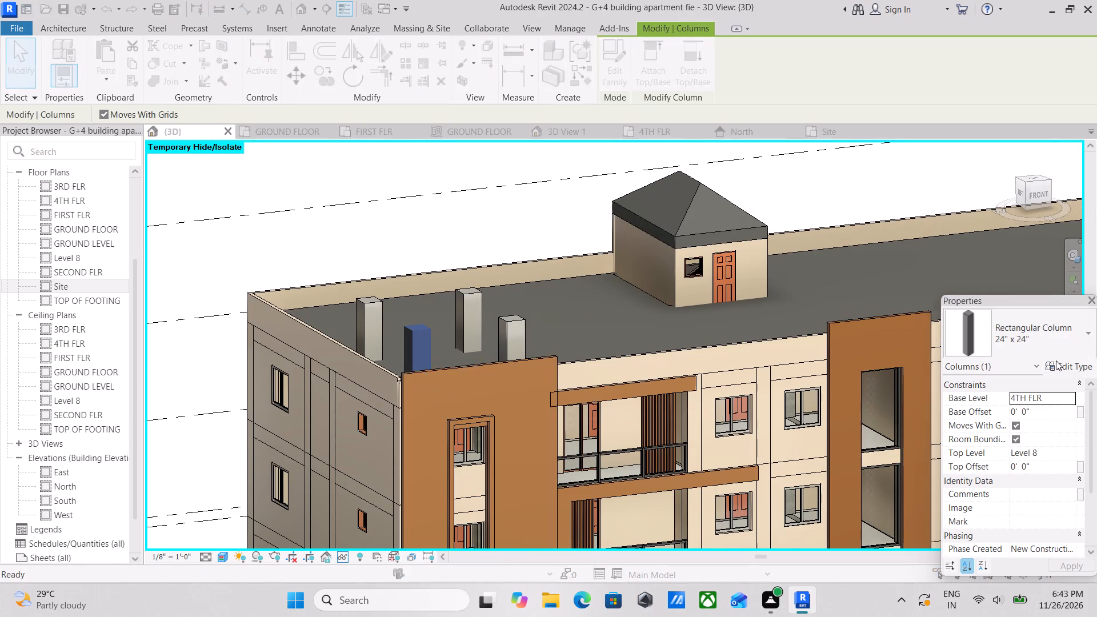
scroll(234, 305, down, 2)
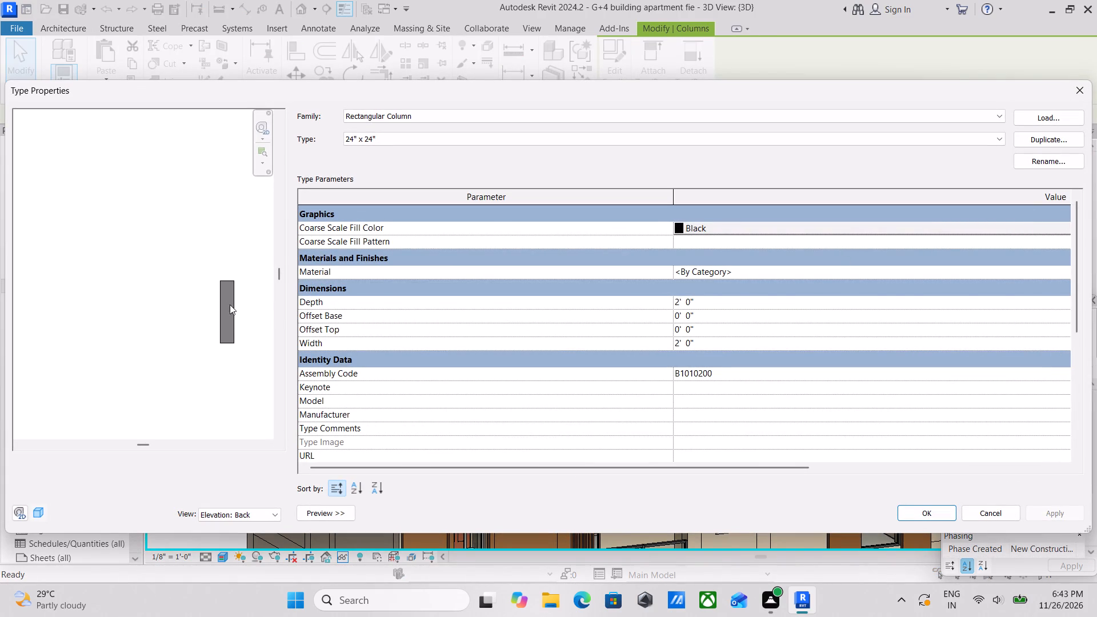
scroll(216, 297, down, 1)
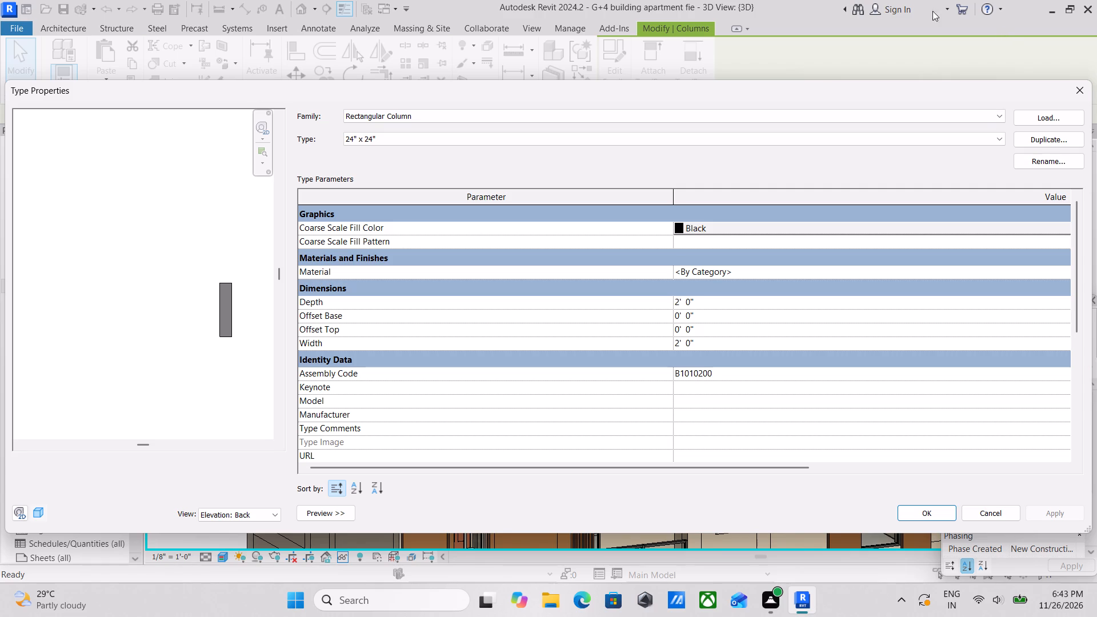
click(1061, 115)
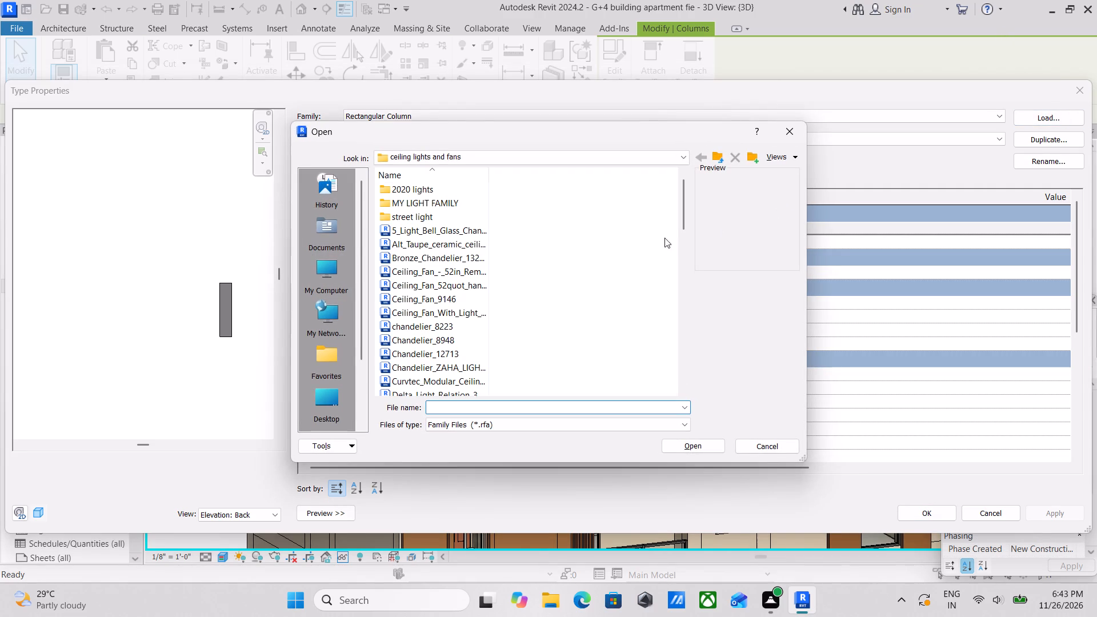
scroll(317, 346, down, 3)
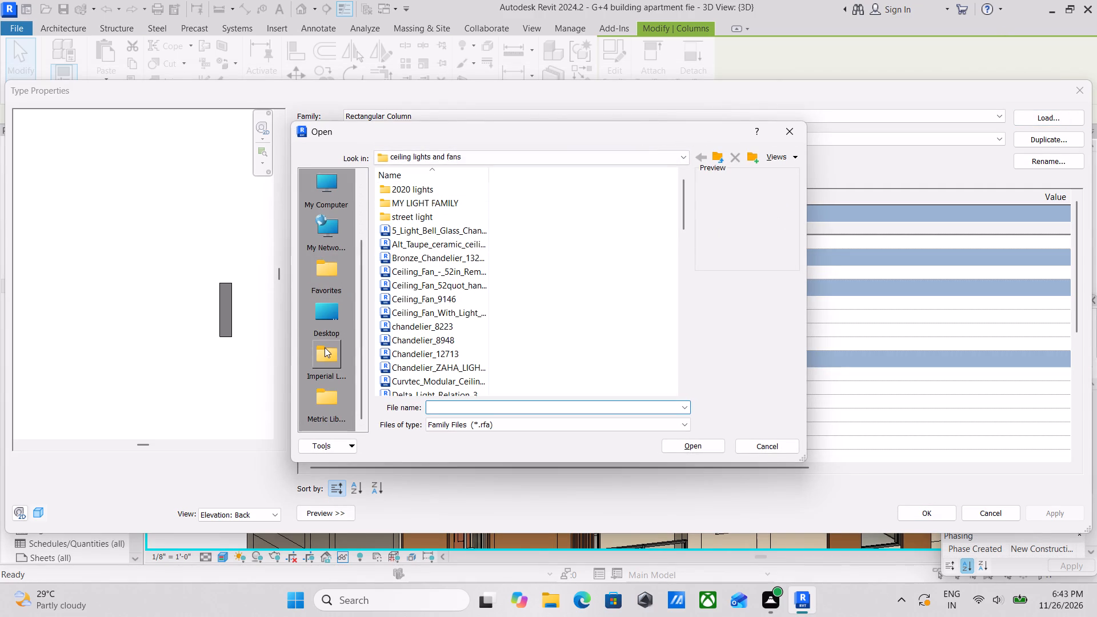
scroll(329, 357, down, 3)
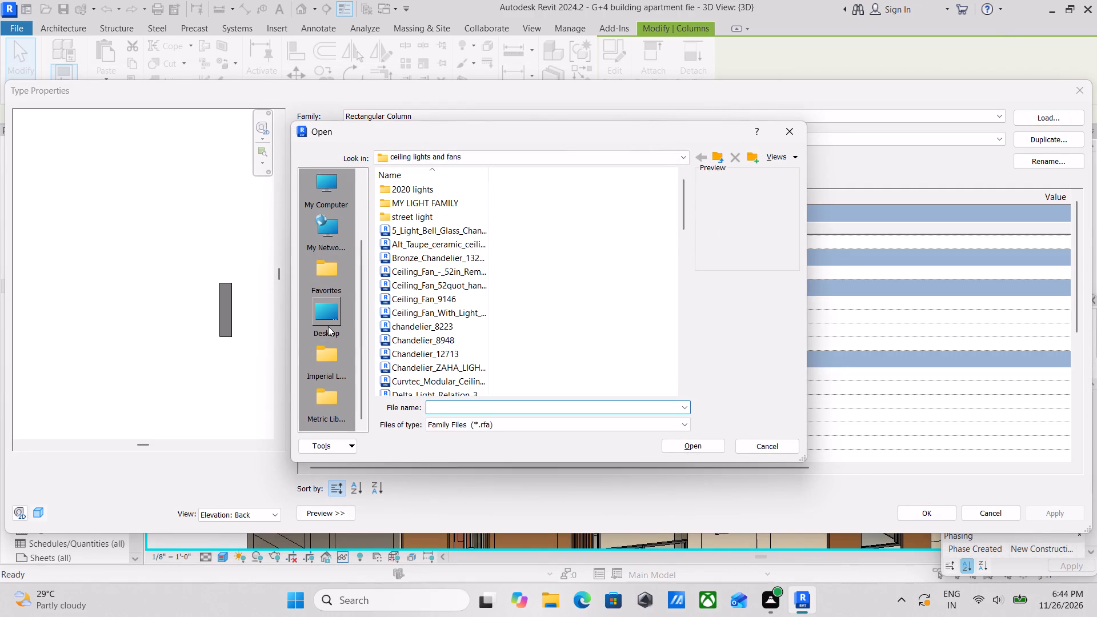
click(328, 326)
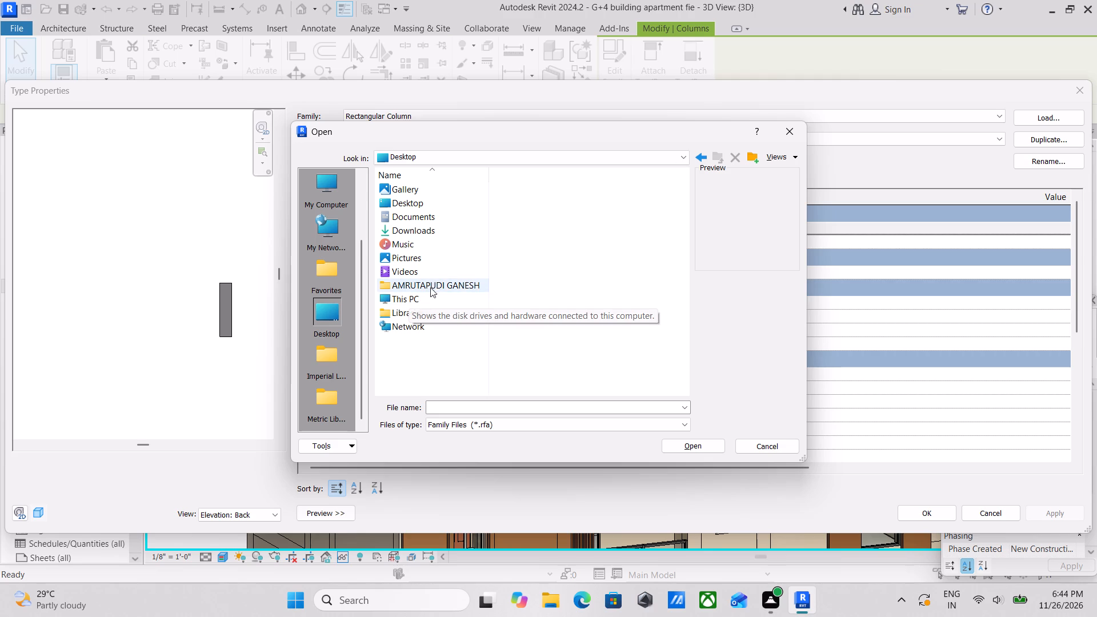
click(791, 135)
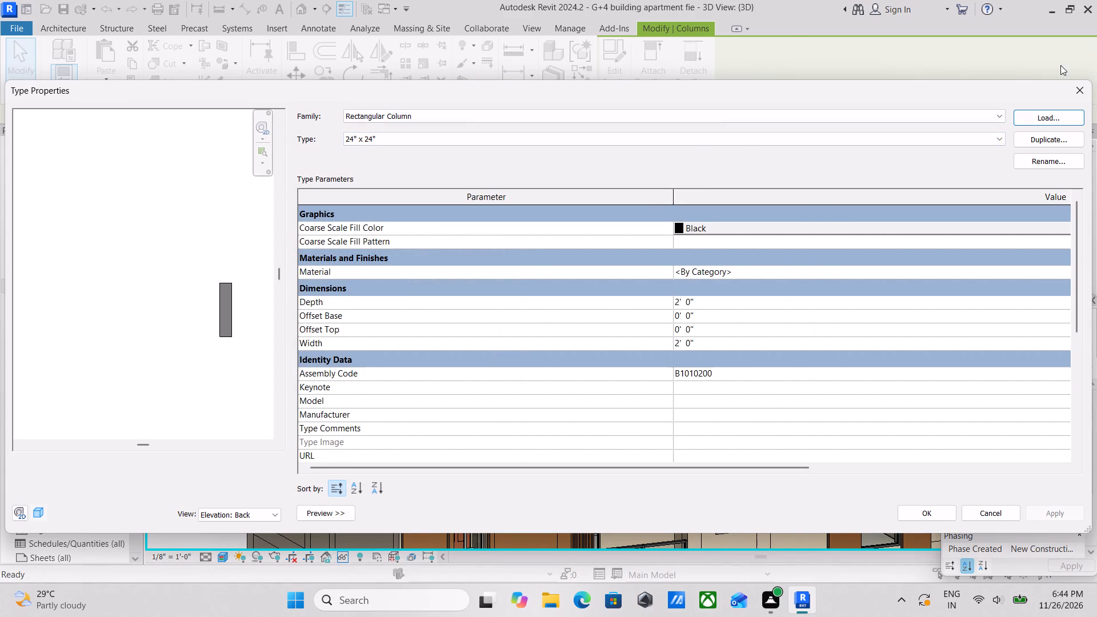
click(1075, 93)
Examine the front corner column and the roof group's layout from the front and the rear corner.
scroll(570, 255, up, 2)
scroll(458, 360, up, 3)
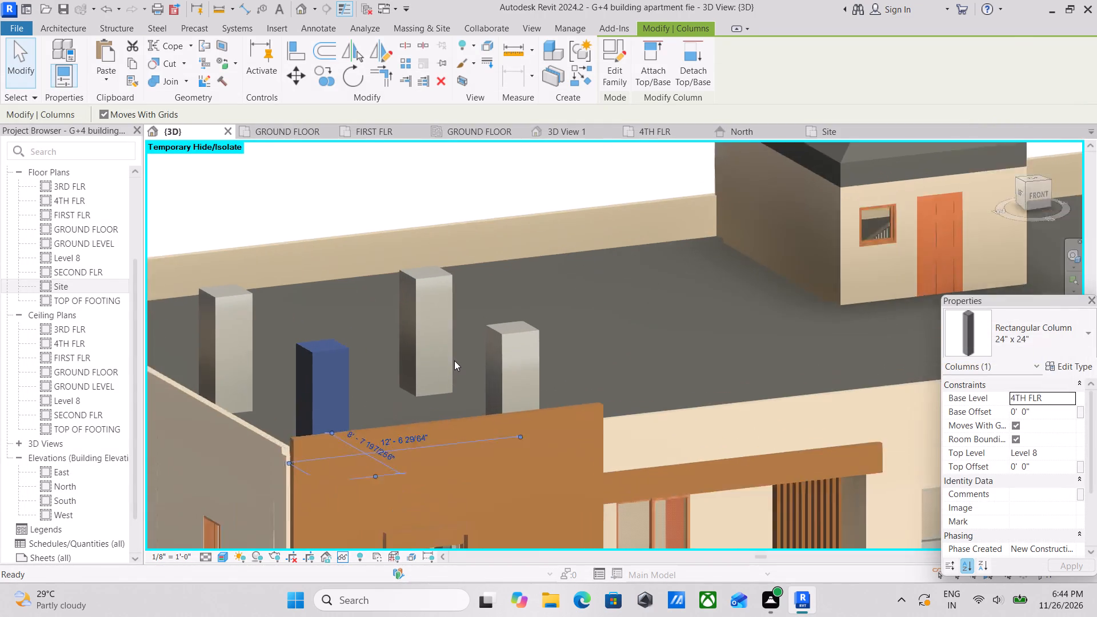
scroll(454, 360, up, 1)
key(Escape)
key(Escape)
click(331, 351)
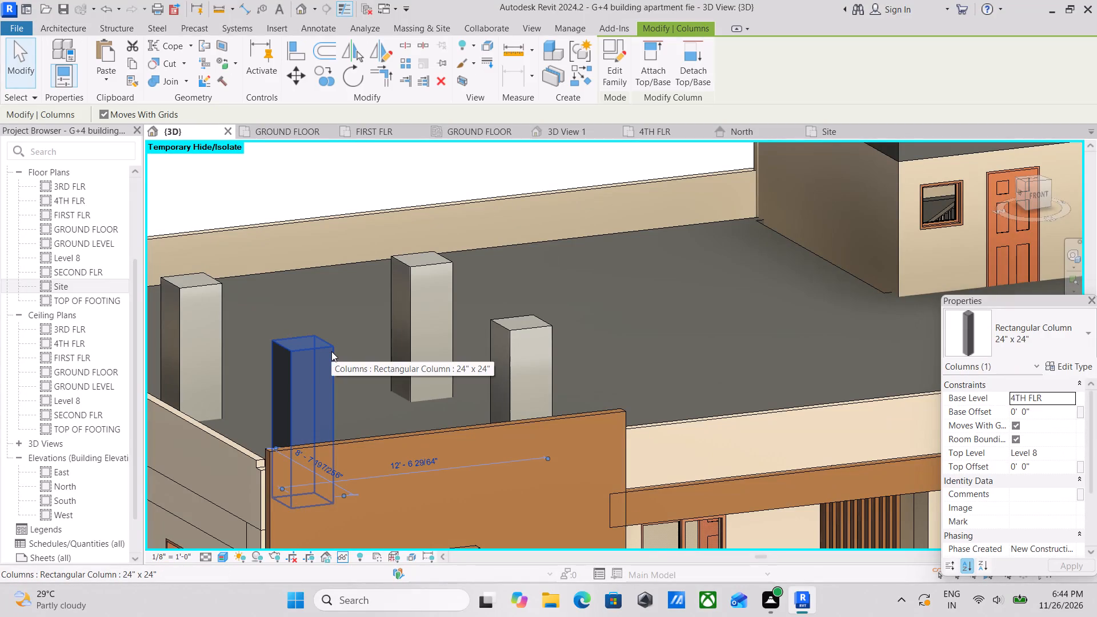
scroll(328, 443, down, 3)
middle_drag(334, 442, 434, 391)
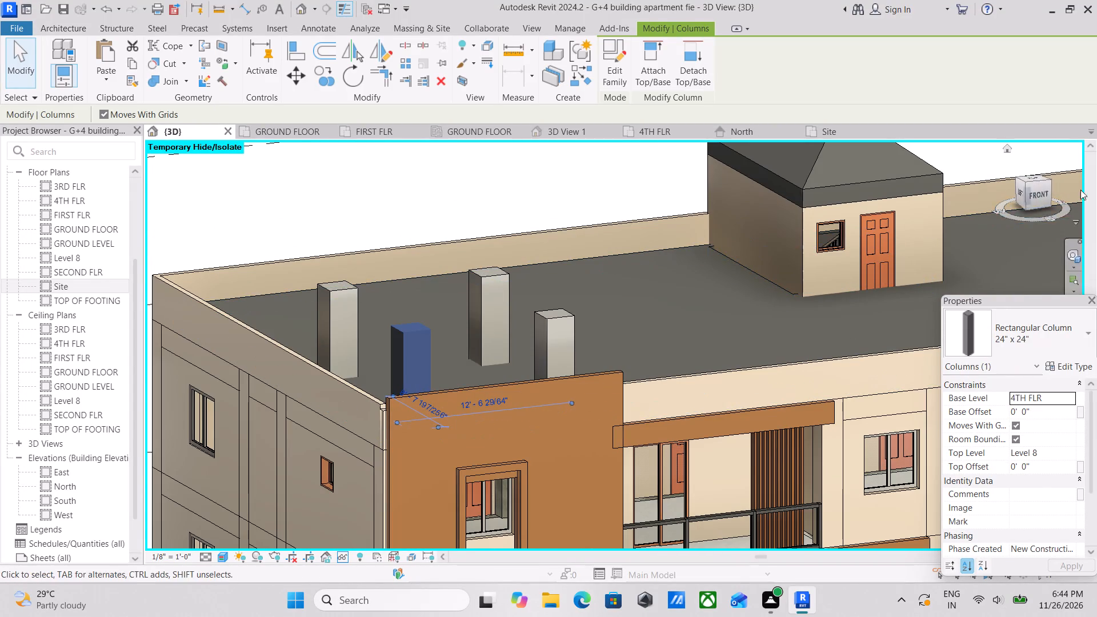
click(1035, 191)
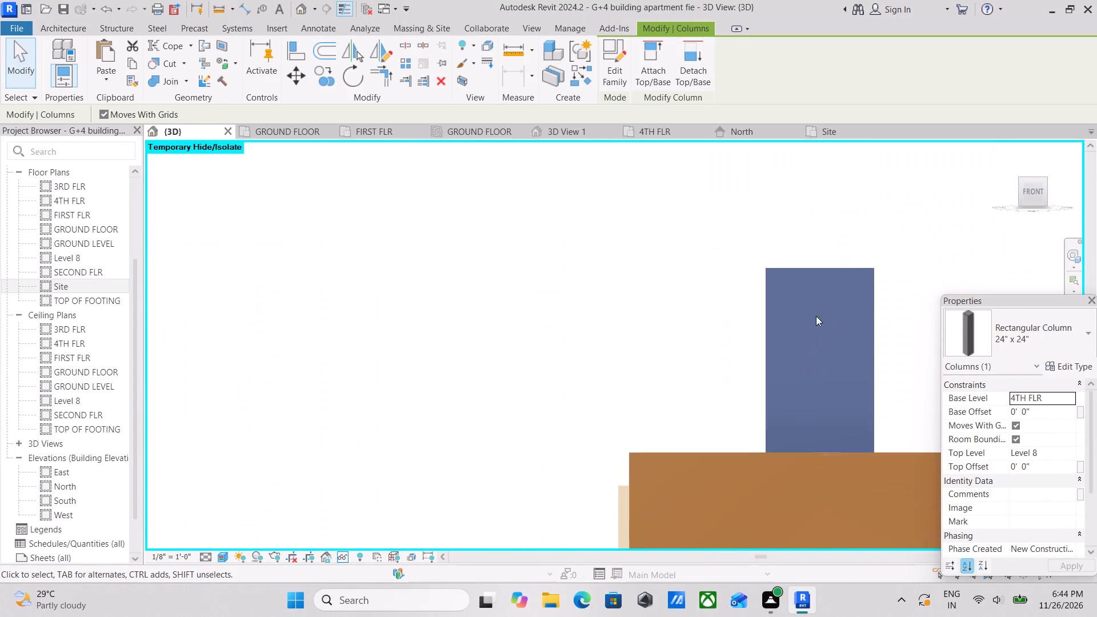
scroll(808, 319, down, 9)
scroll(756, 342, down, 3)
shift+middle_drag(742, 340, 768, 396)
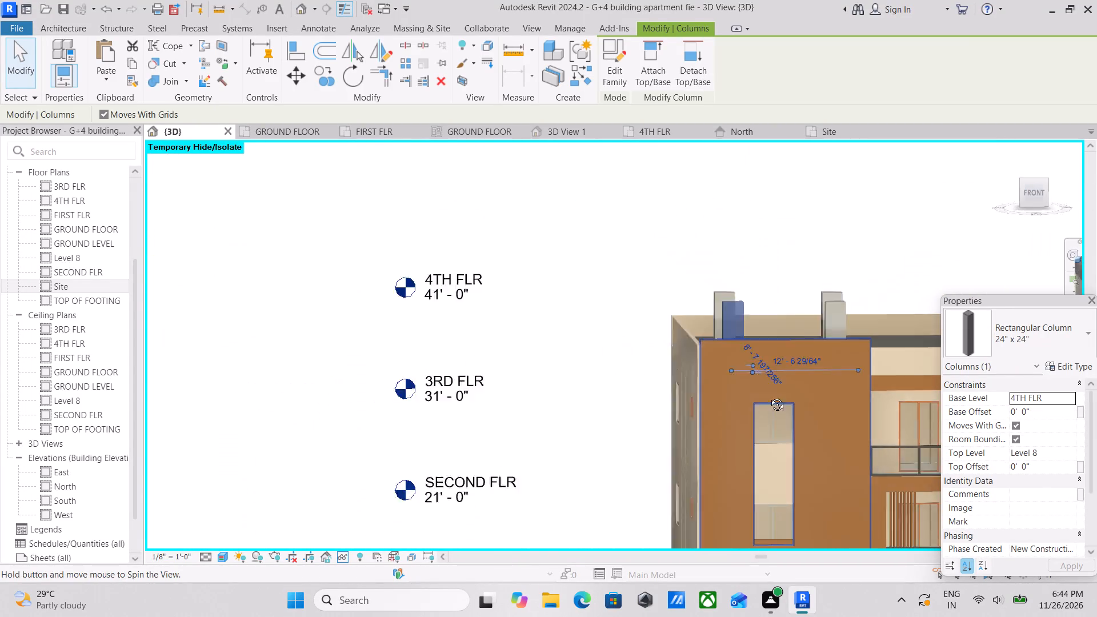
shift+middle_drag(768, 396, 832, 458)
shift+middle_drag(755, 379, 857, 421)
shift+middle_drag(691, 384, 799, 370)
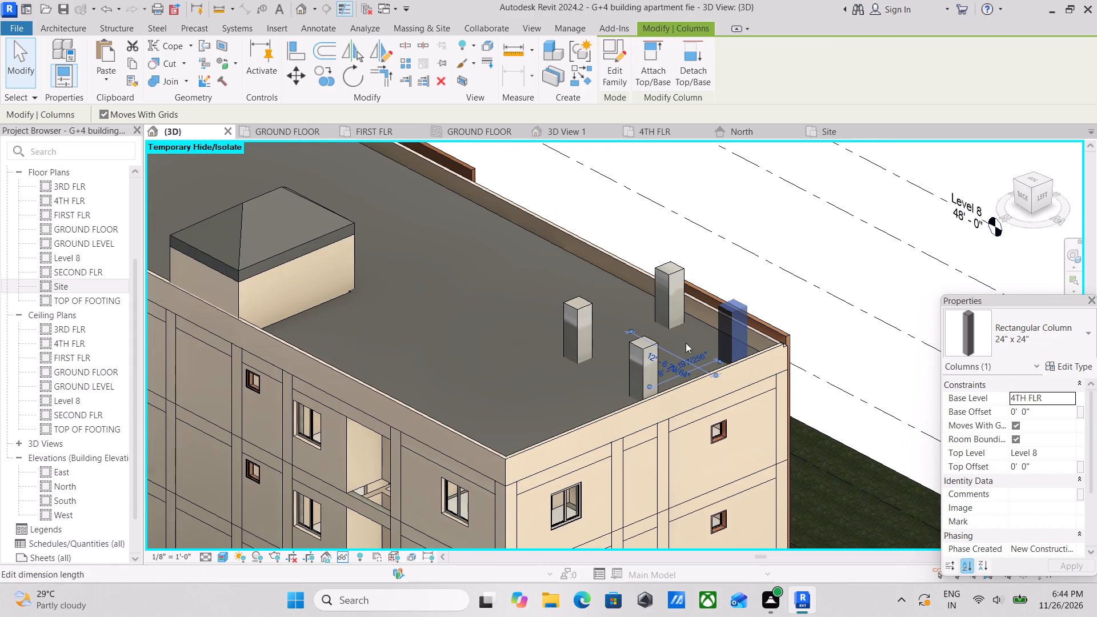
scroll(641, 346, up, 3)
key(Escape)
key(Escape)
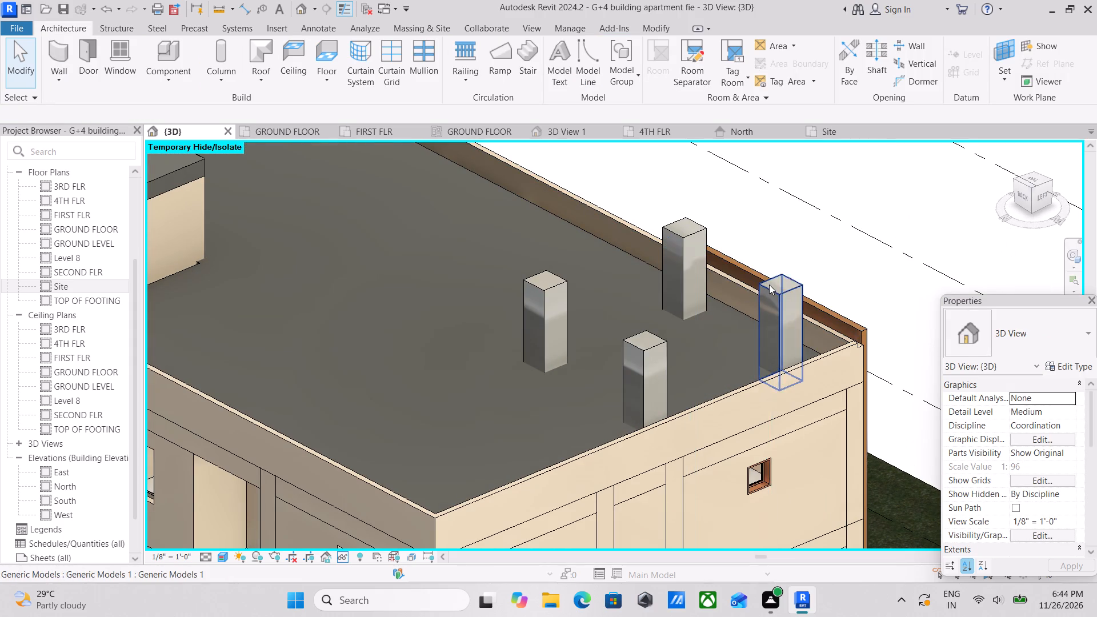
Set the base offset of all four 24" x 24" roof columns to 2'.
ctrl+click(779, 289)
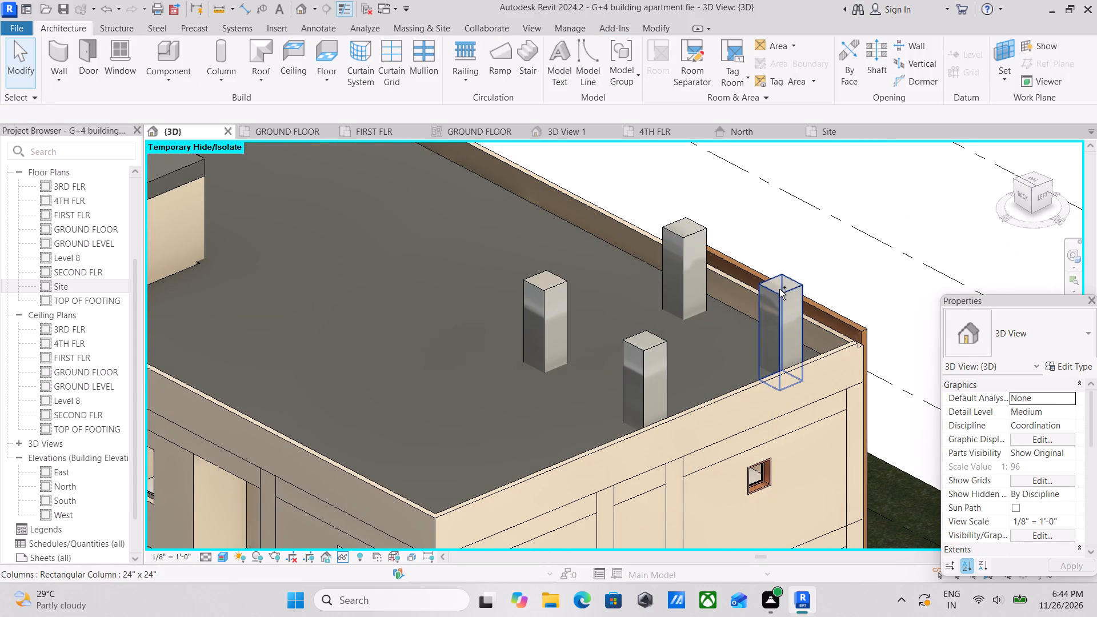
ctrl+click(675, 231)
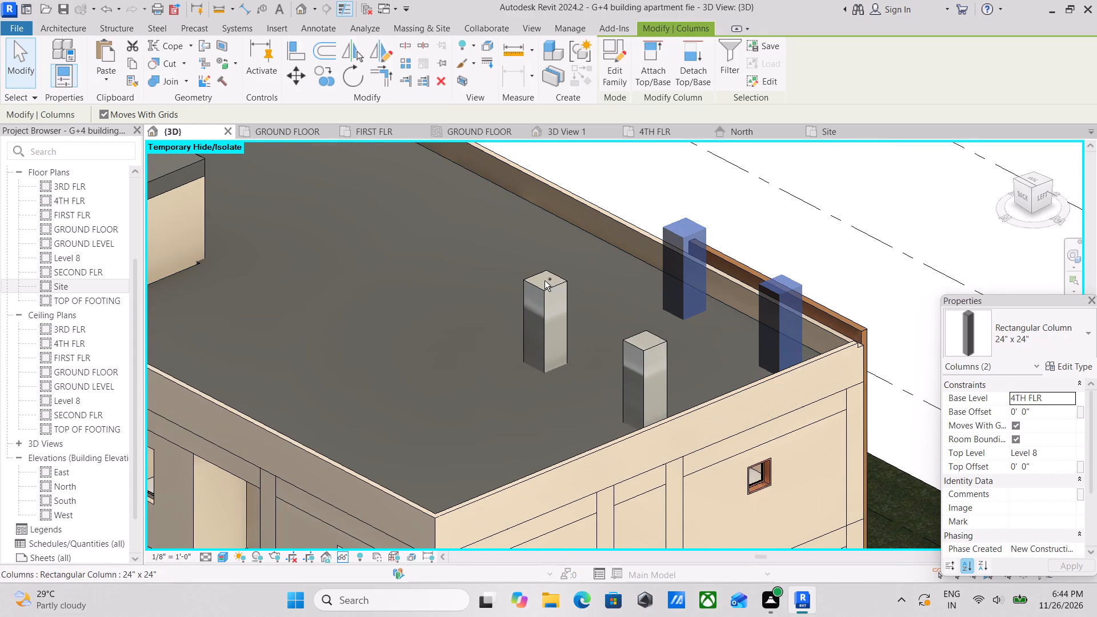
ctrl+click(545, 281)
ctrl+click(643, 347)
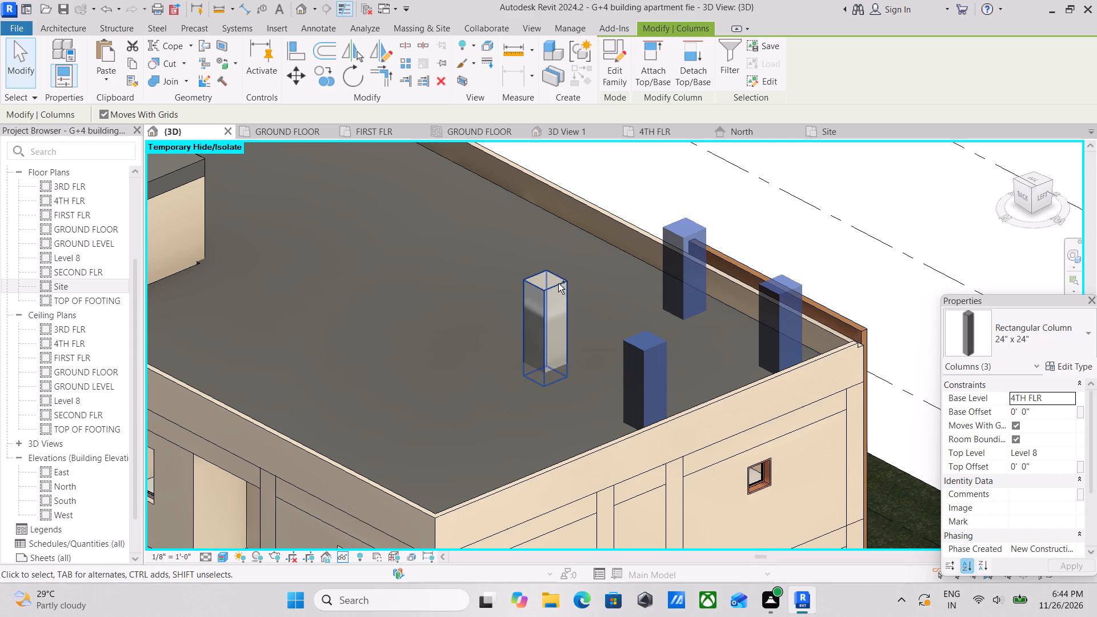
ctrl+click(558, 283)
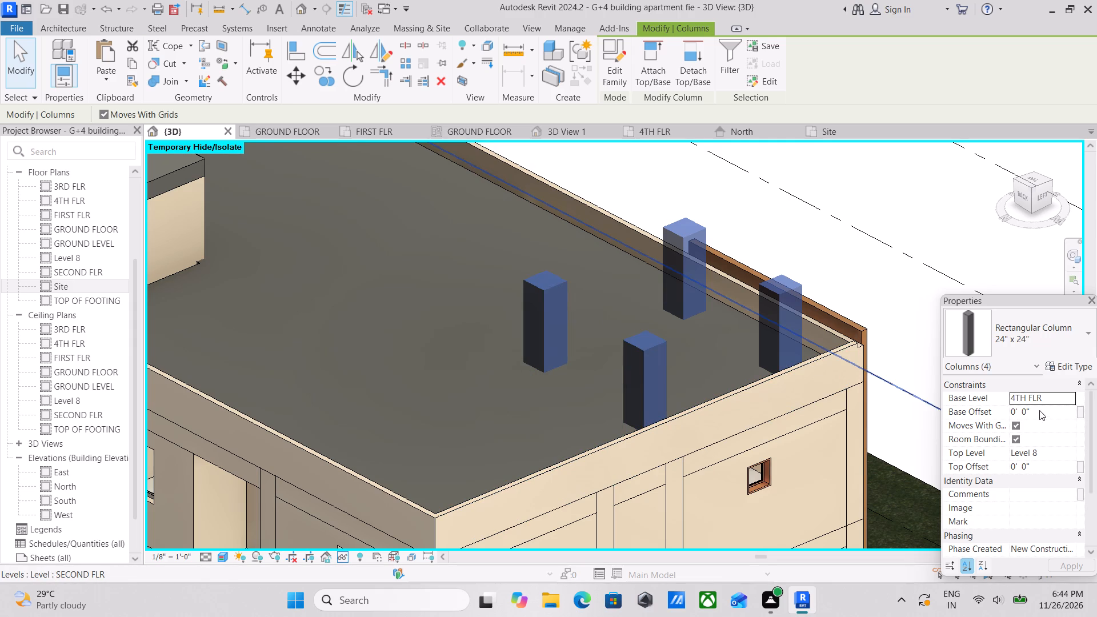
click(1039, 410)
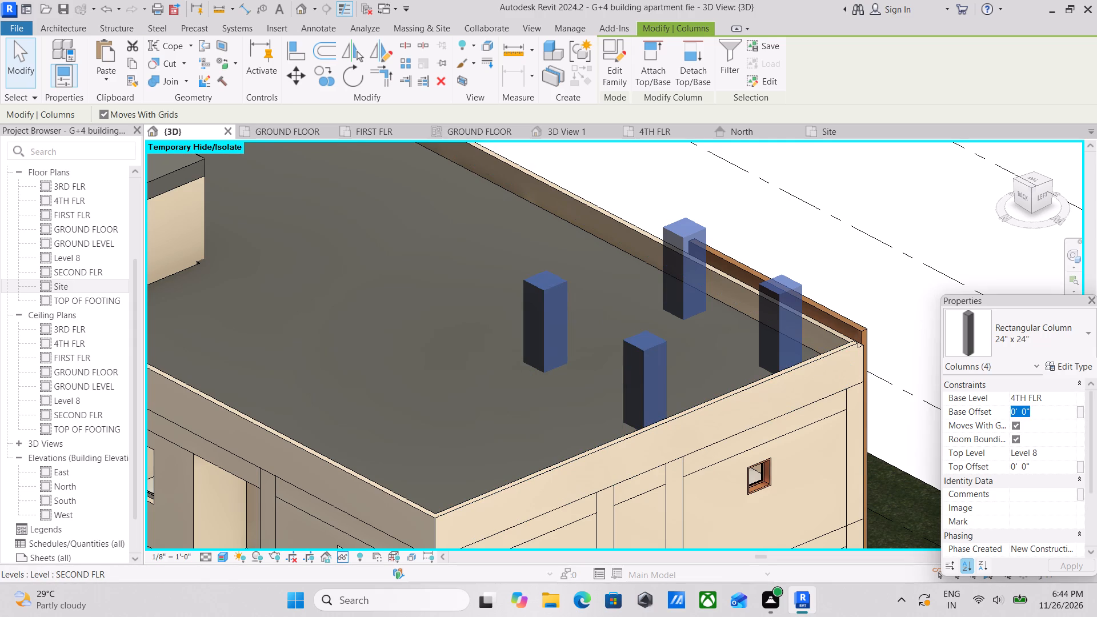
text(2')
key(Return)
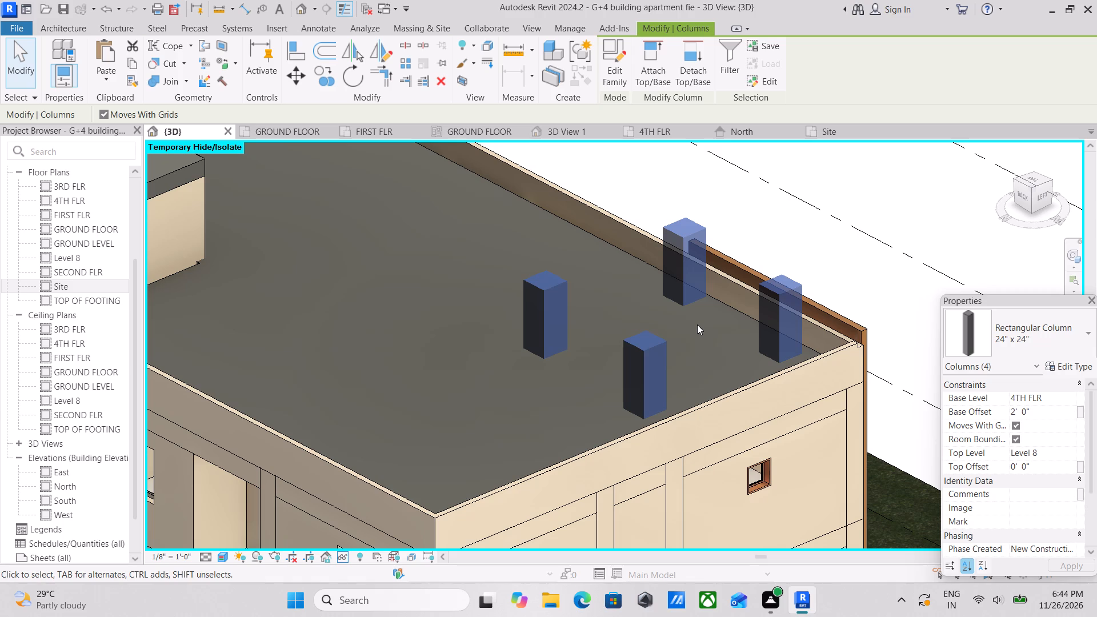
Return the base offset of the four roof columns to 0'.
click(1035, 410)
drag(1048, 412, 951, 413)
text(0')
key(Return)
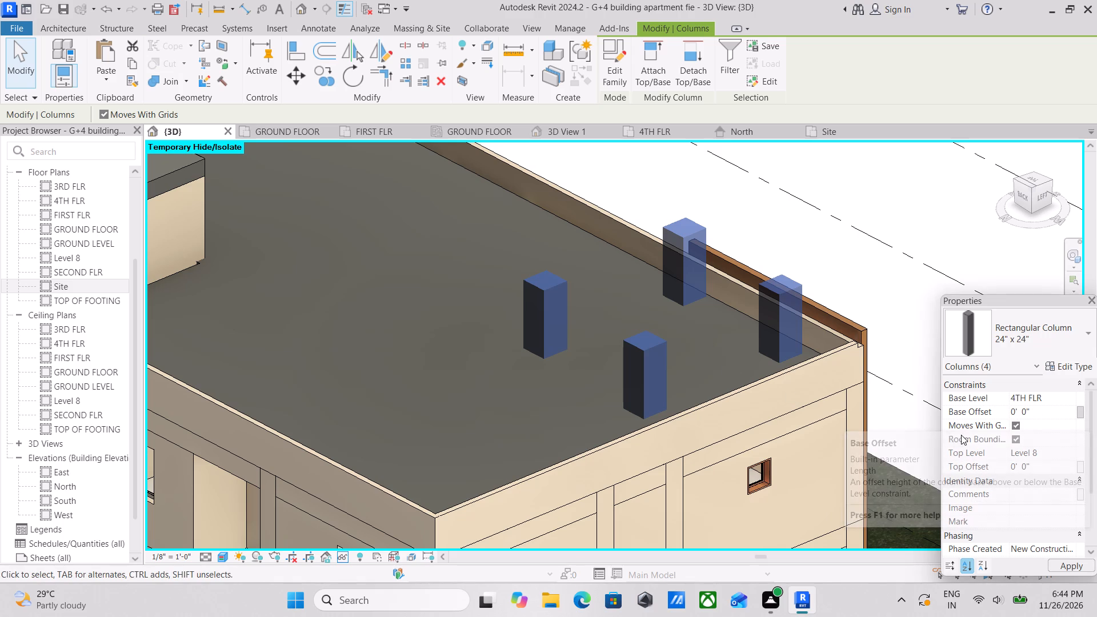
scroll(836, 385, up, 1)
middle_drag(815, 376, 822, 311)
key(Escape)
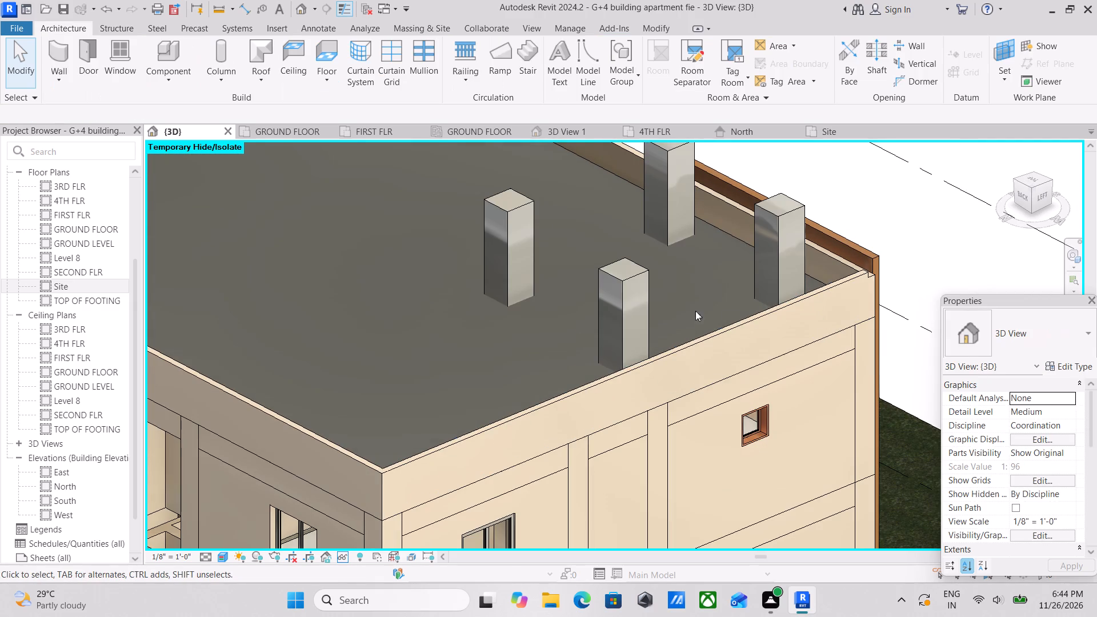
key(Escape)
Set the top offset of the roof column nearest the side parapet and front of the group to 2'.
click(634, 282)
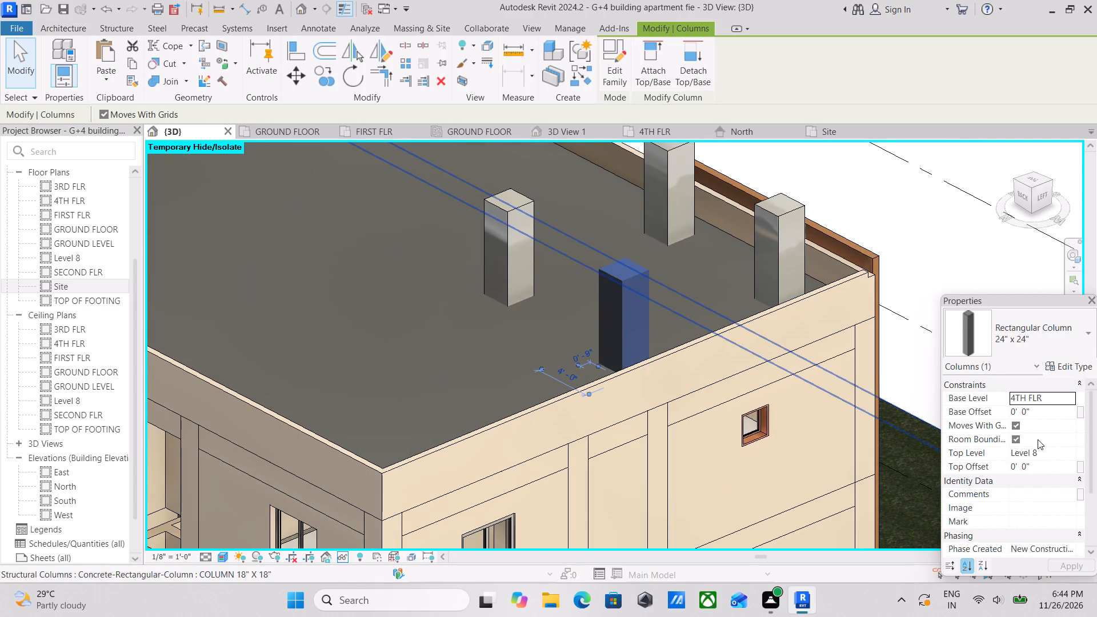
click(1054, 464)
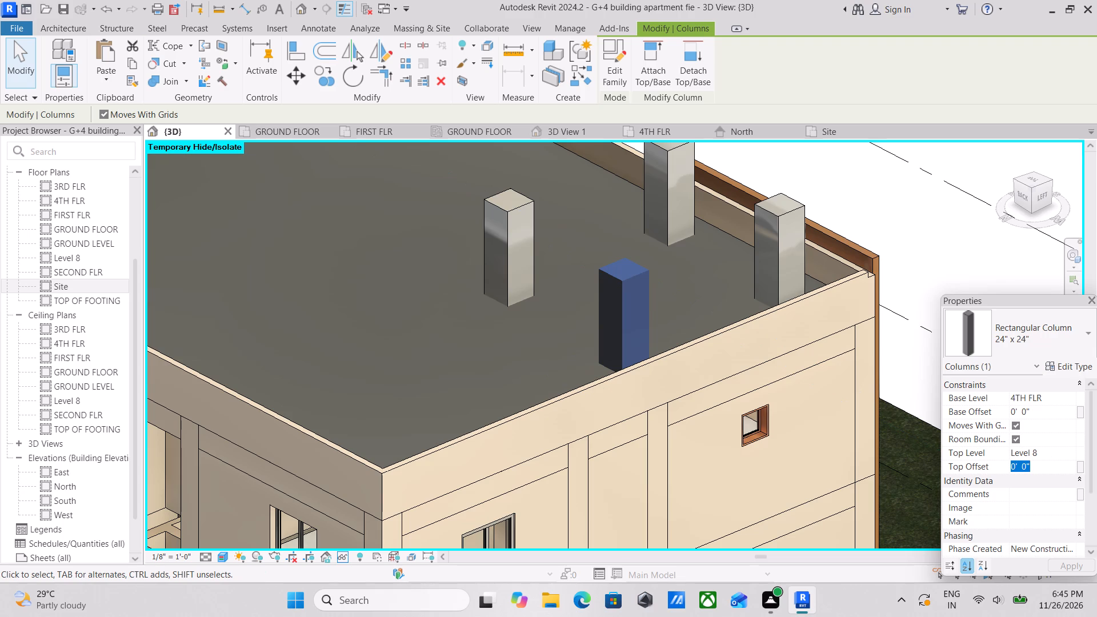
key(2)
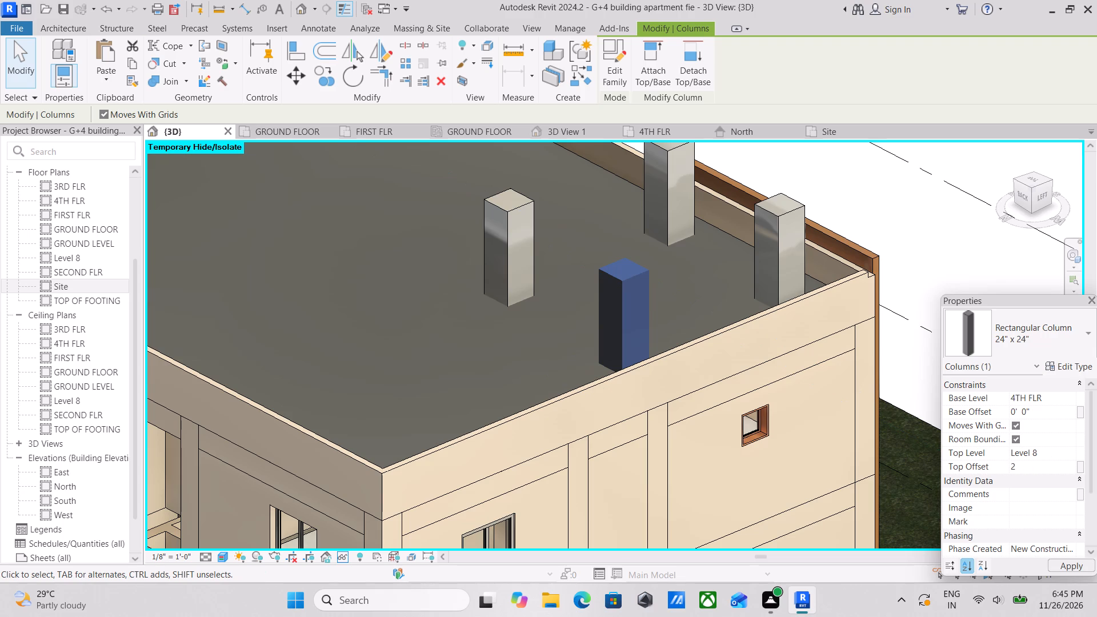
key(apostrophe)
key(Return)
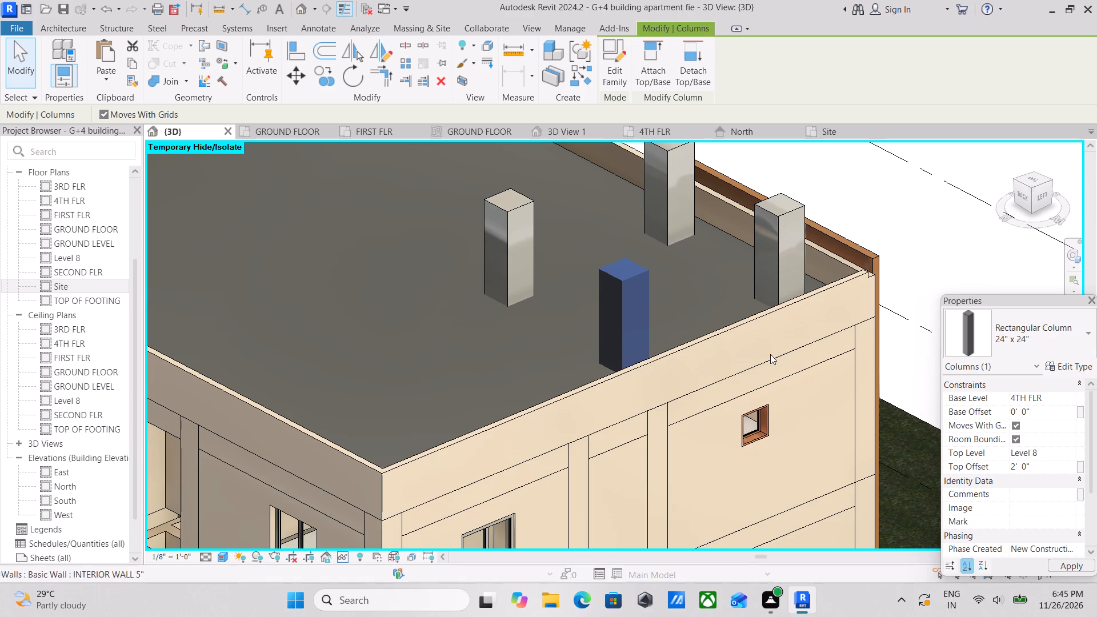
Compare the edited roof column's height with the other three columns and the whole building.
scroll(670, 351, down, 3)
middle_drag(570, 310, 569, 371)
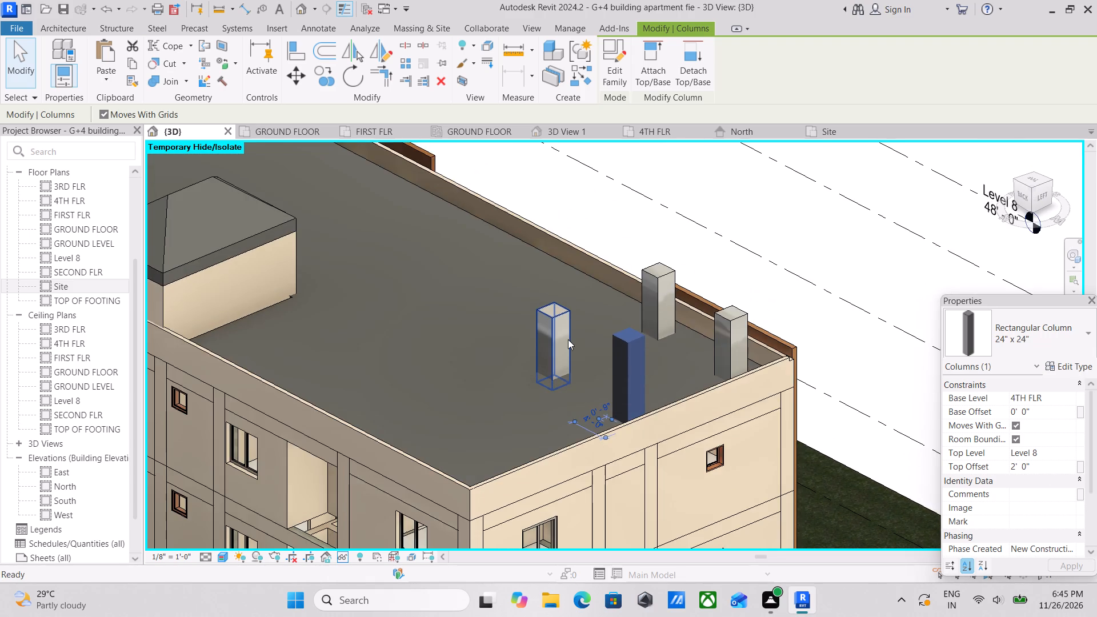
scroll(567, 338, up, 3)
middle_drag(556, 373, 457, 357)
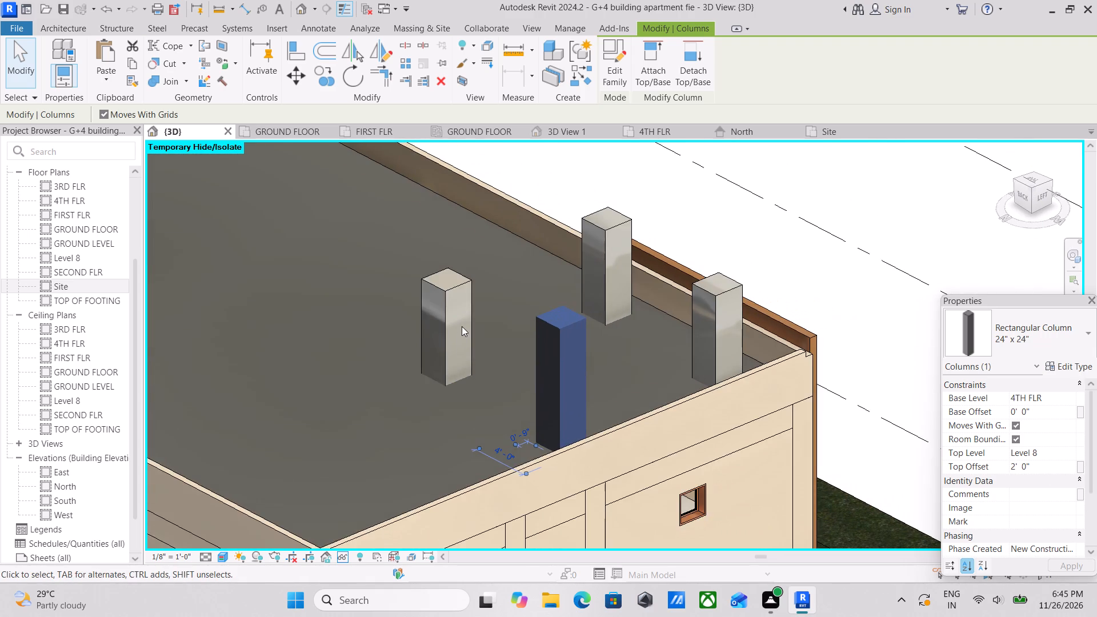
scroll(462, 326, down, 3)
middle_drag(462, 326, 489, 370)
scroll(660, 324, up, 8)
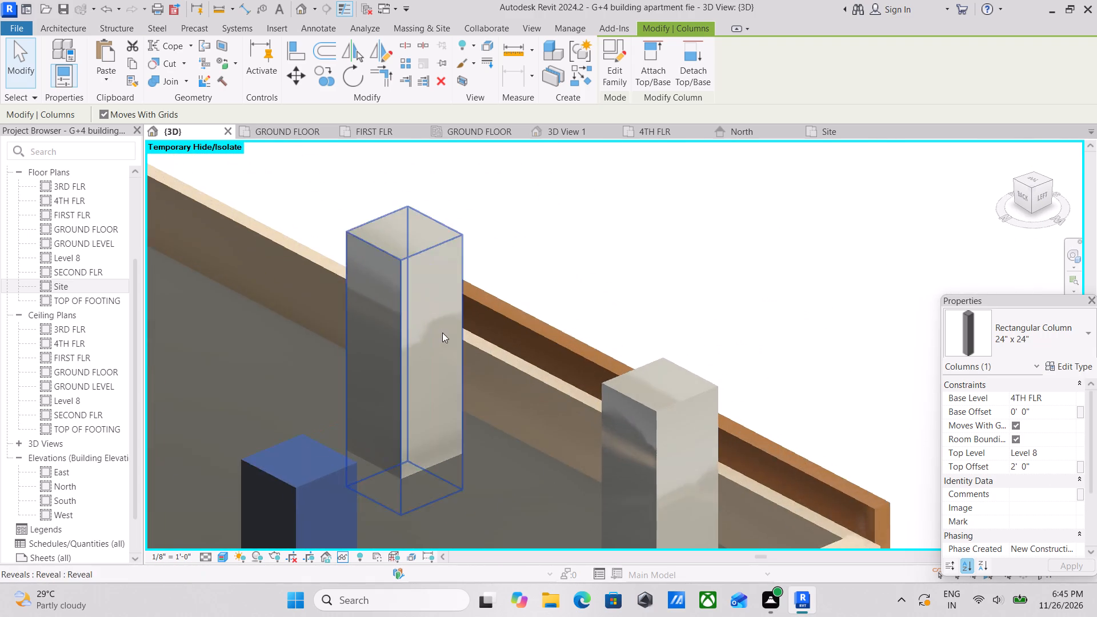
scroll(442, 332, up, 6)
scroll(385, 335, down, 13)
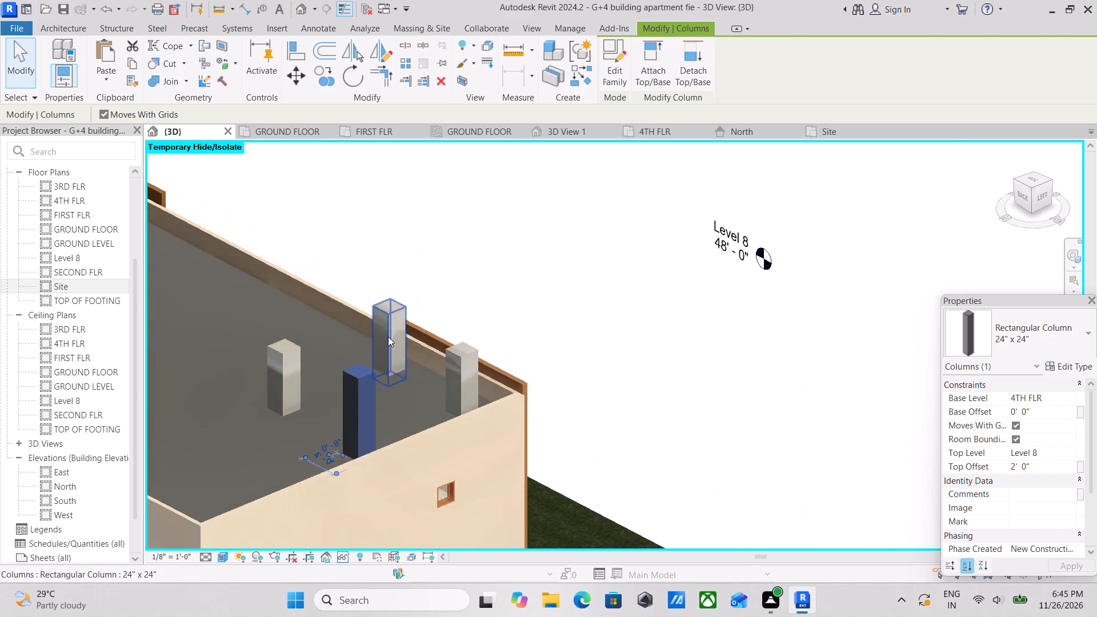
scroll(388, 336, down, 4)
middle_drag(381, 346, 547, 308)
scroll(548, 307, down, 6)
middle_drag(563, 331, 576, 351)
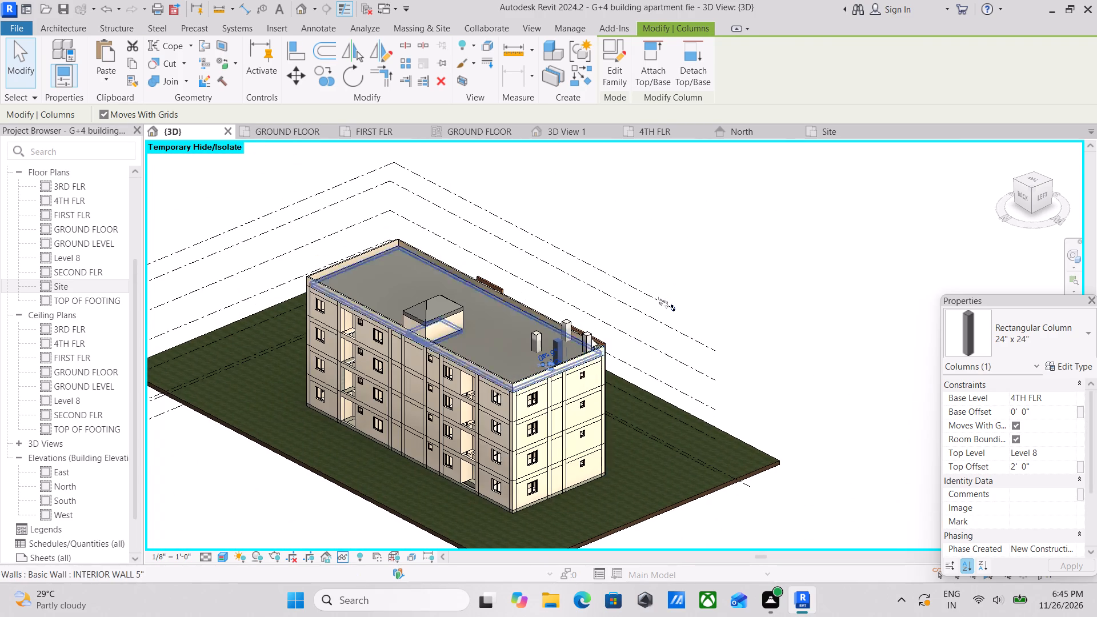
scroll(518, 332, up, 8)
scroll(577, 328, up, 4)
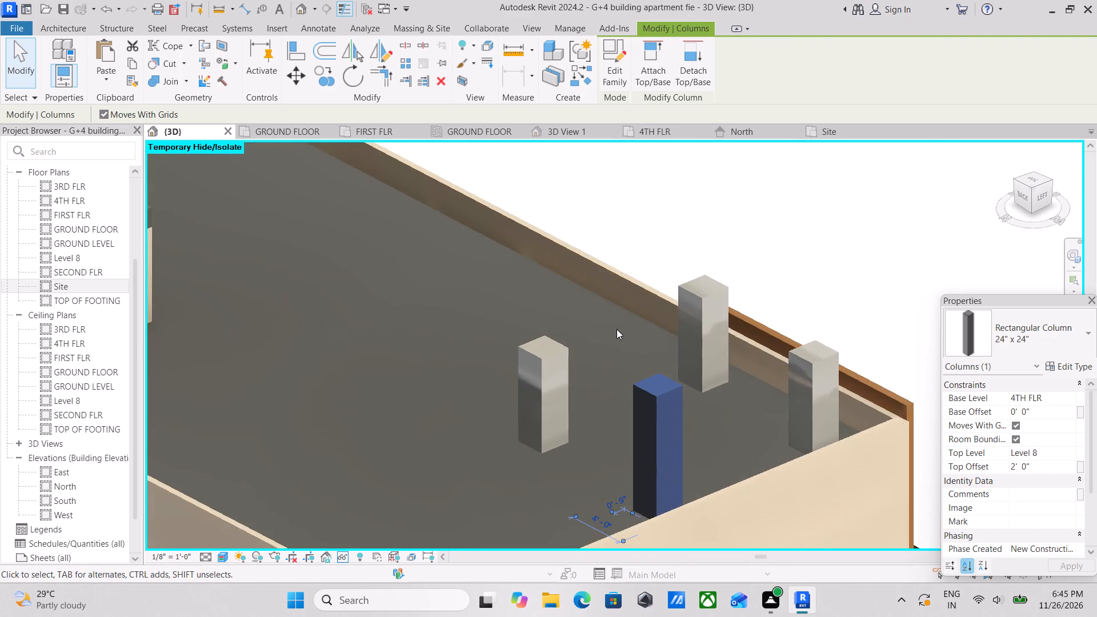
middle_drag(628, 330, 587, 330)
scroll(587, 330, up, 1)
key(Escape)
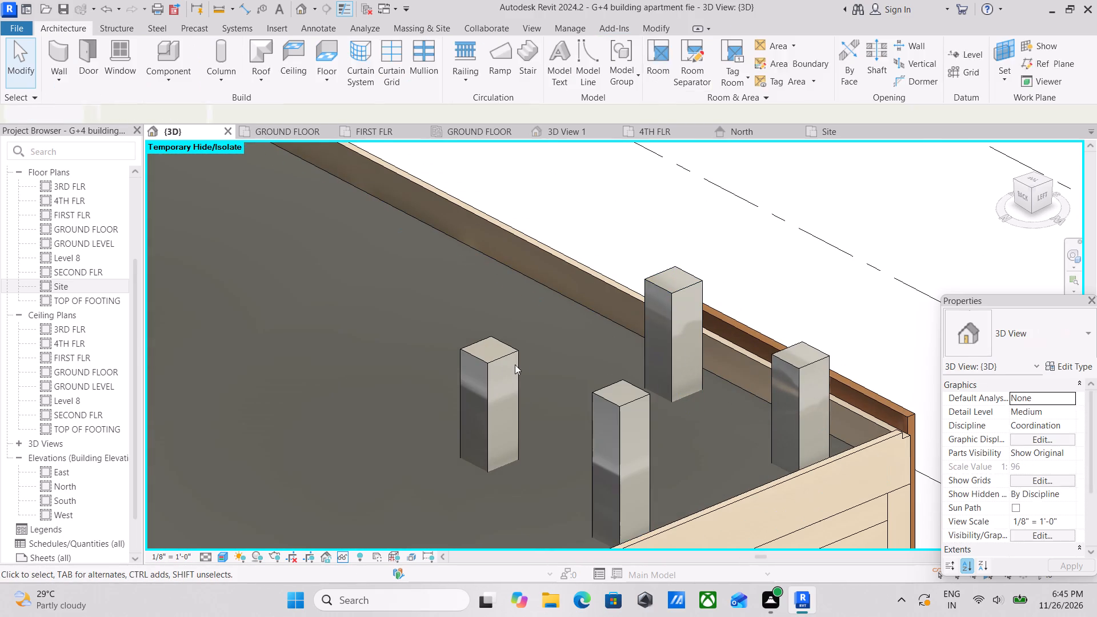
Set the top offset of the other three roof columns to 2', leaving the already edited one out of the selection.
click(485, 356)
text(SA)
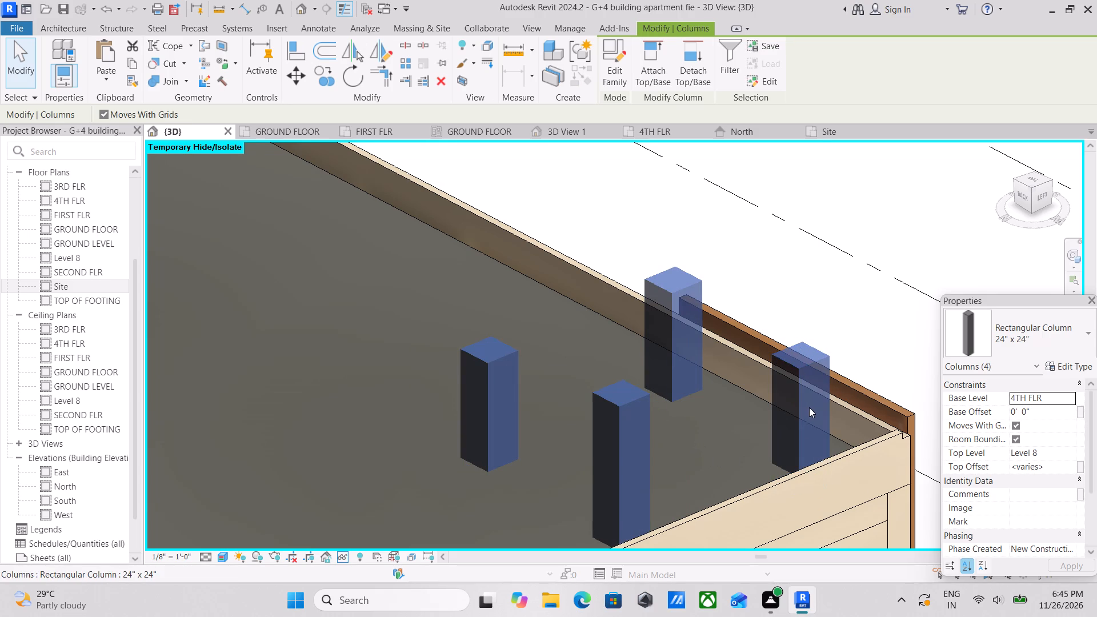
shift+click(637, 404)
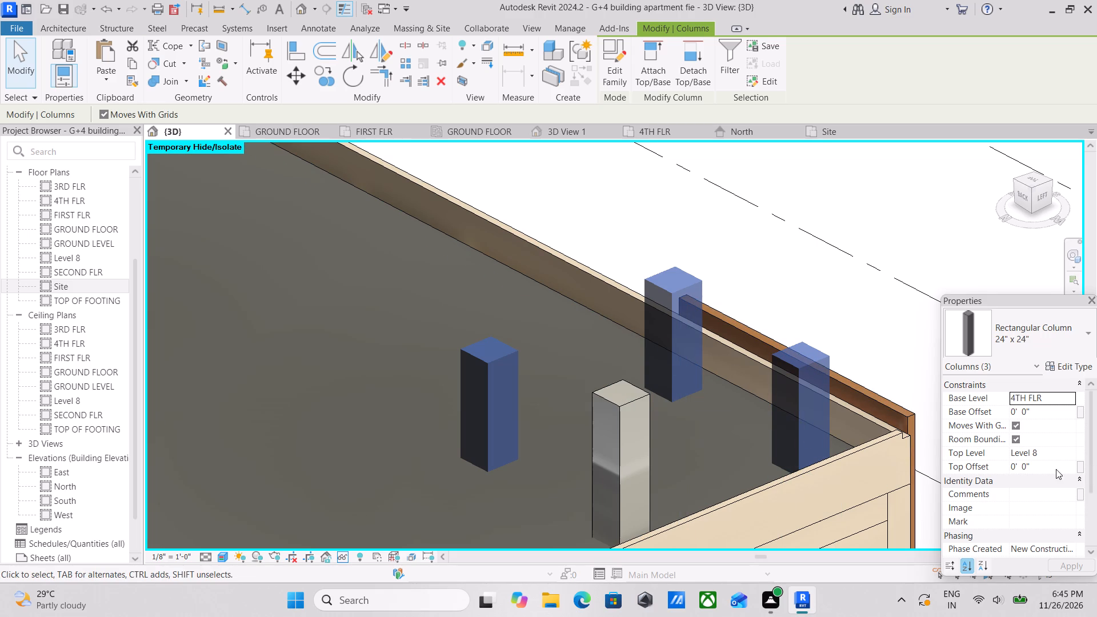
click(1046, 464)
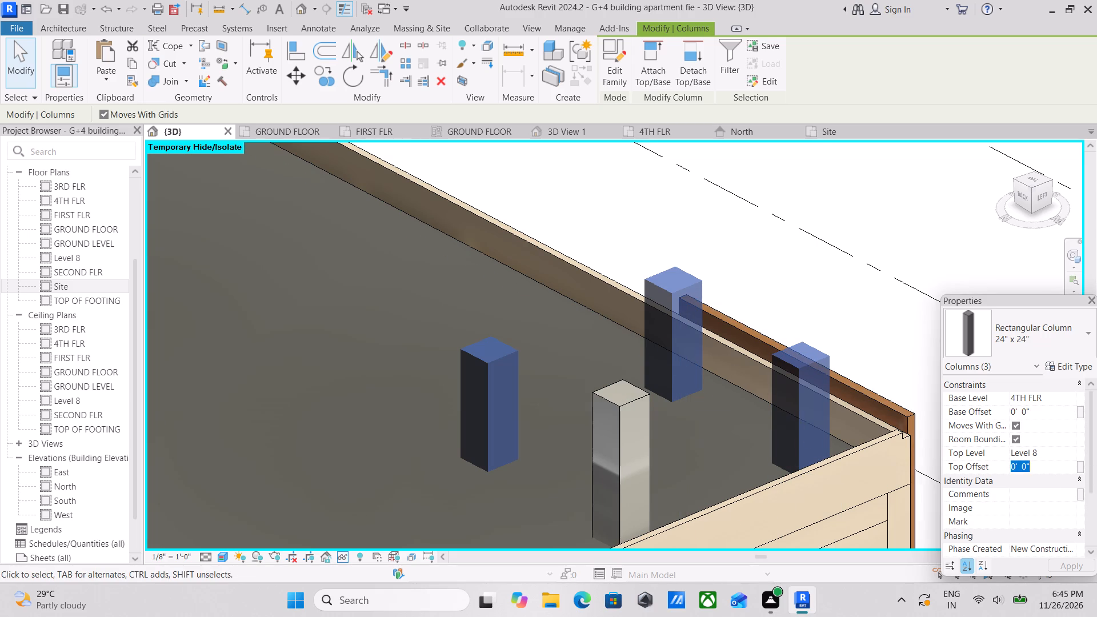
key(2)
key(apostrophe)
key(Return)
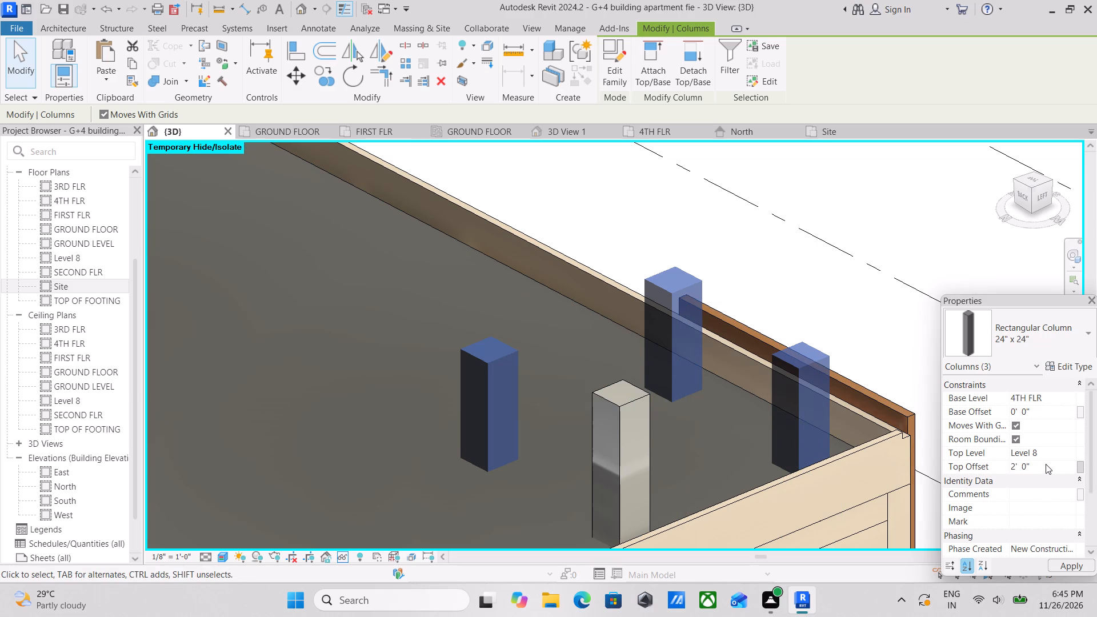
scroll(786, 410, down, 2)
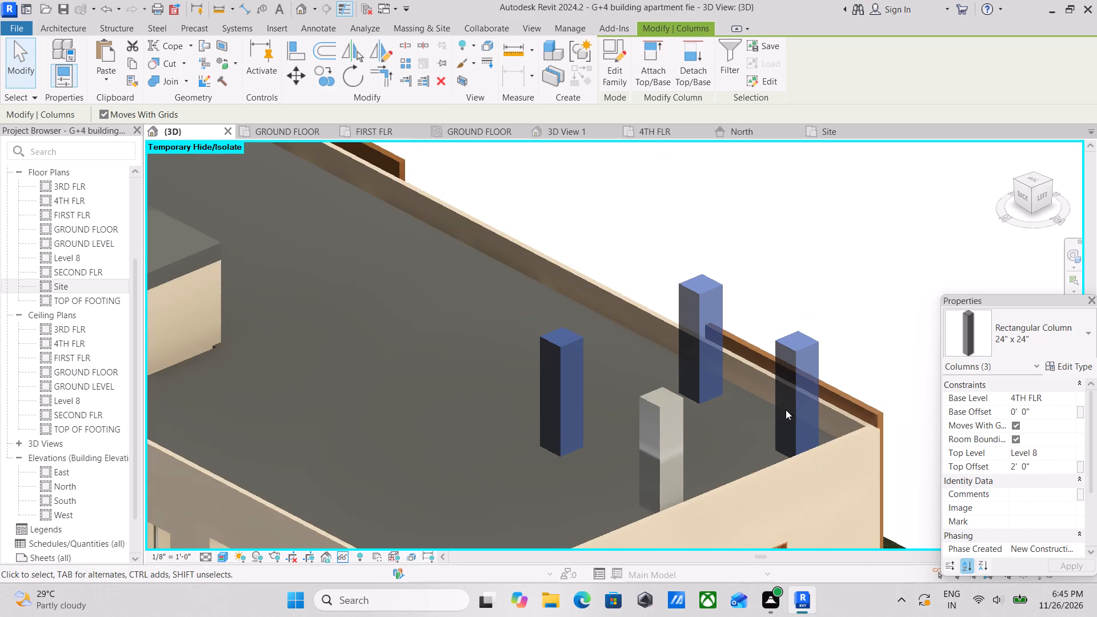
scroll(719, 423, down, 2)
key(Escape)
Examine the surfaces and heights of the four roof columns up close.
scroll(660, 443, up, 10)
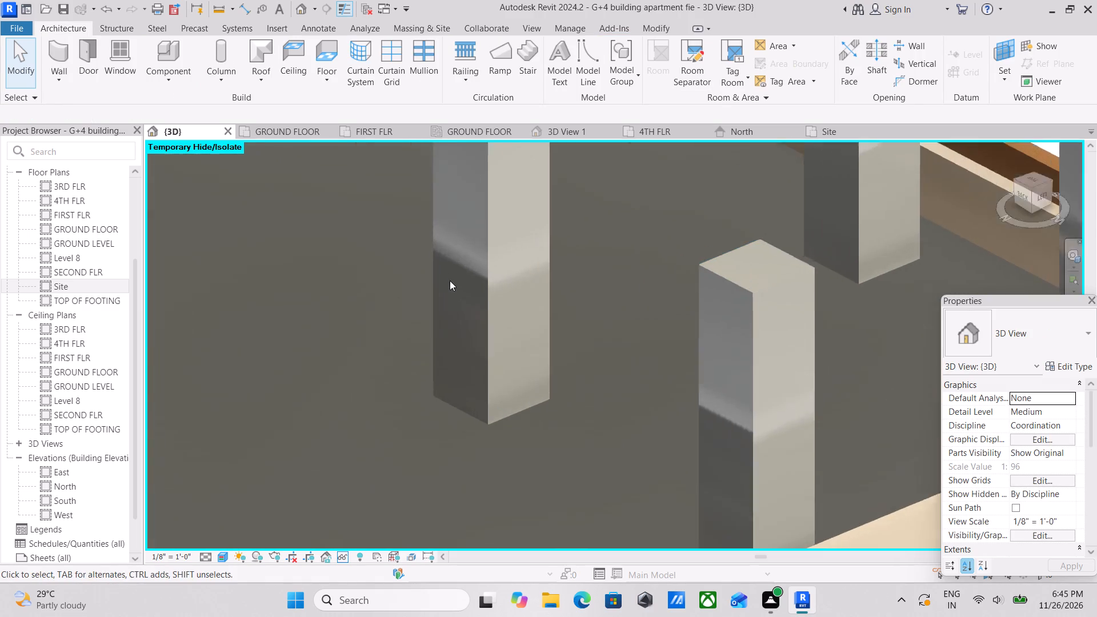
scroll(450, 281, up, 1)
middle_drag(451, 307, 466, 405)
scroll(512, 371, up, 10)
scroll(512, 371, down, 6)
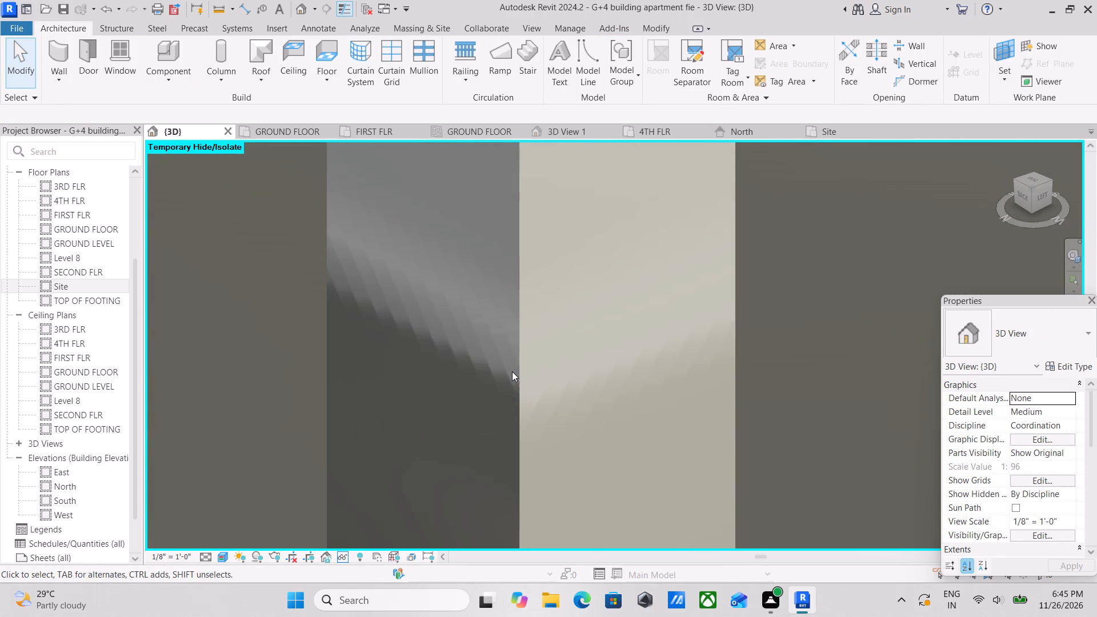
scroll(512, 371, down, 13)
scroll(615, 413, up, 3)
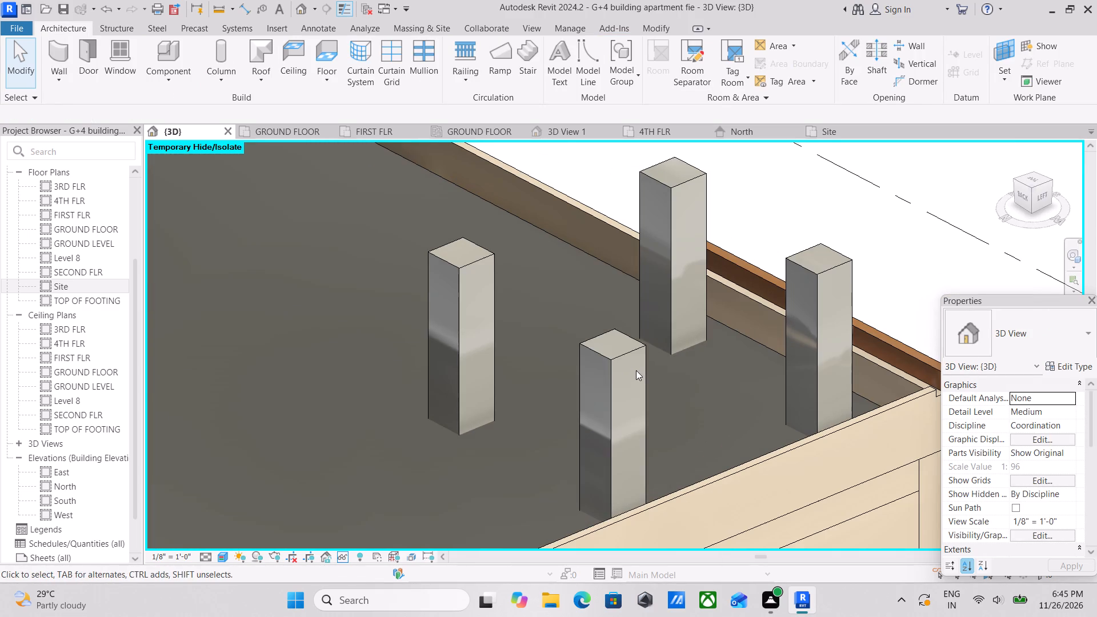
Add a new project material from the material setting of the 24" x 24" roof column type and open its name for editing.
click(610, 362)
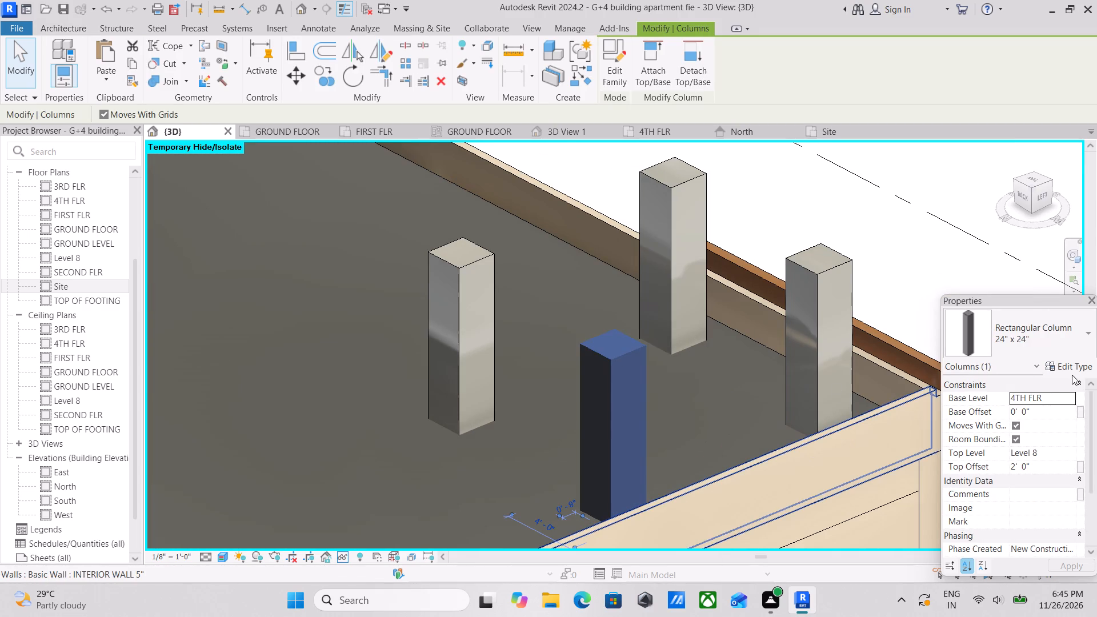
click(1080, 370)
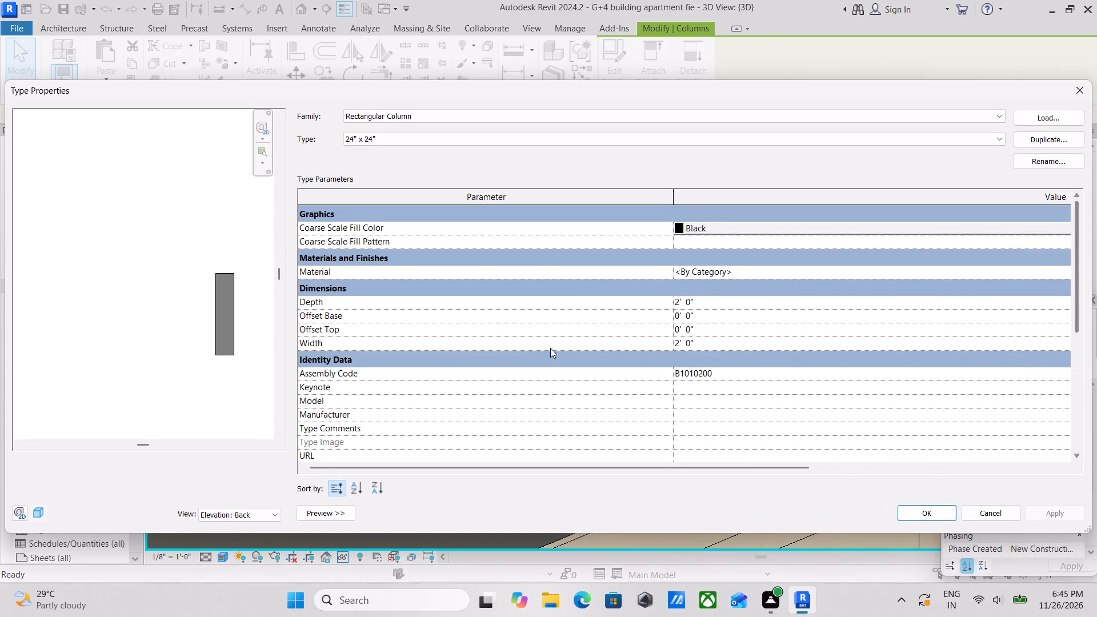
scroll(485, 336, down, 2)
scroll(659, 356, up, 2)
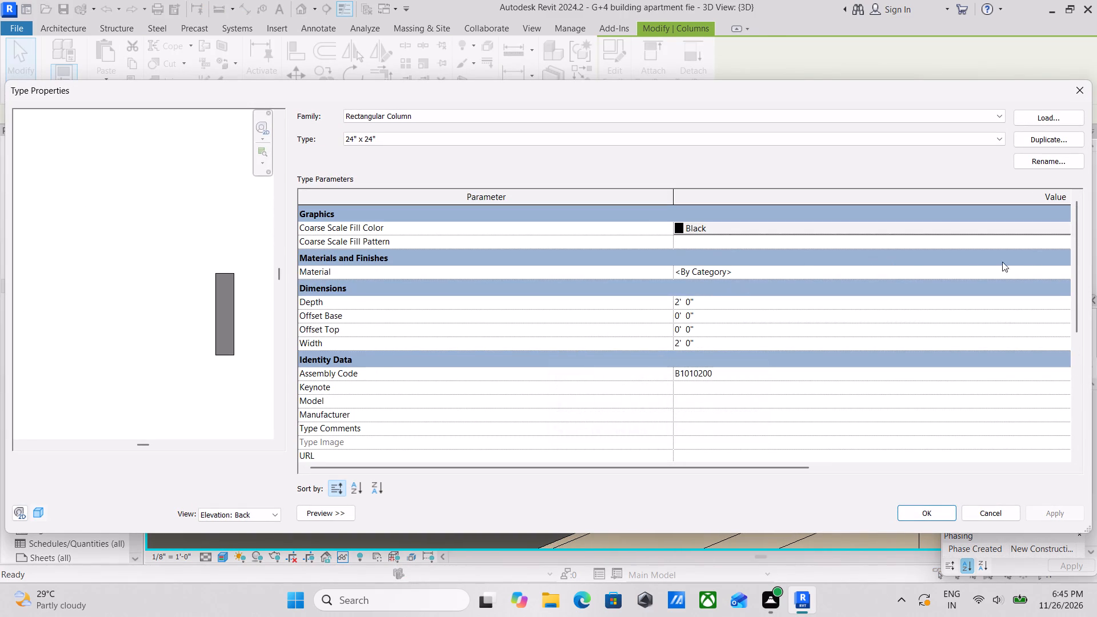
click(1059, 275)
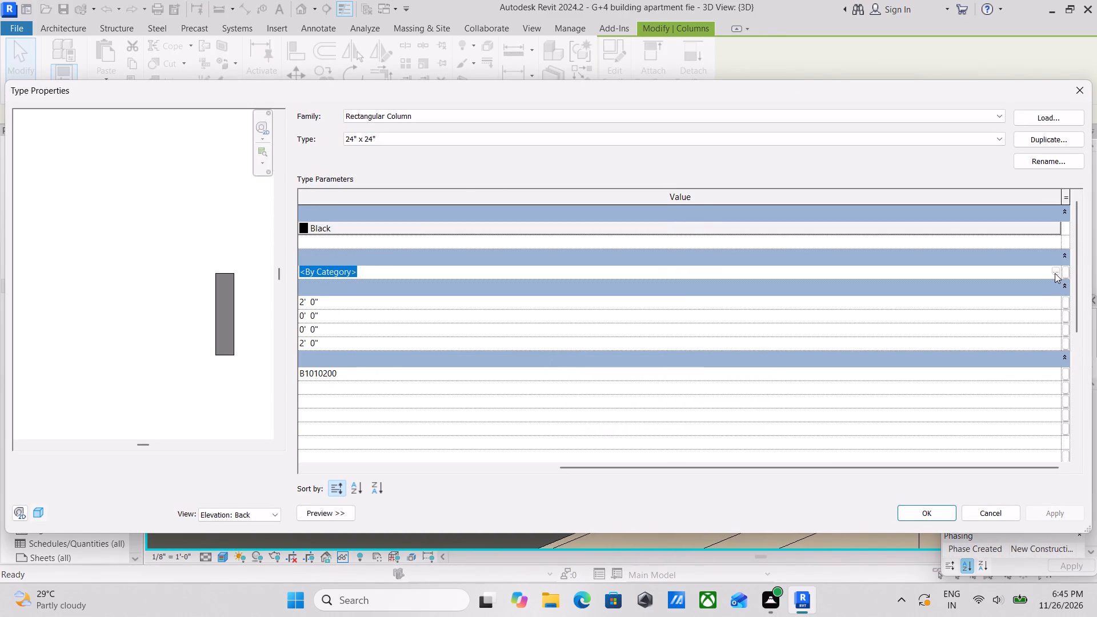
click(1055, 273)
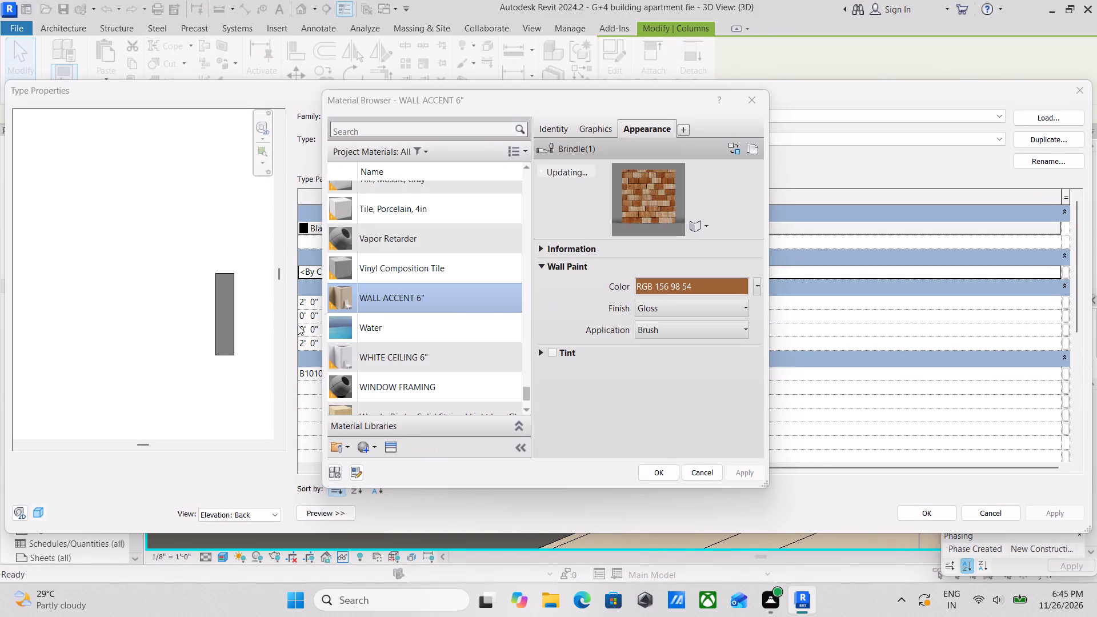
scroll(359, 346, down, 6)
scroll(372, 402, down, 3)
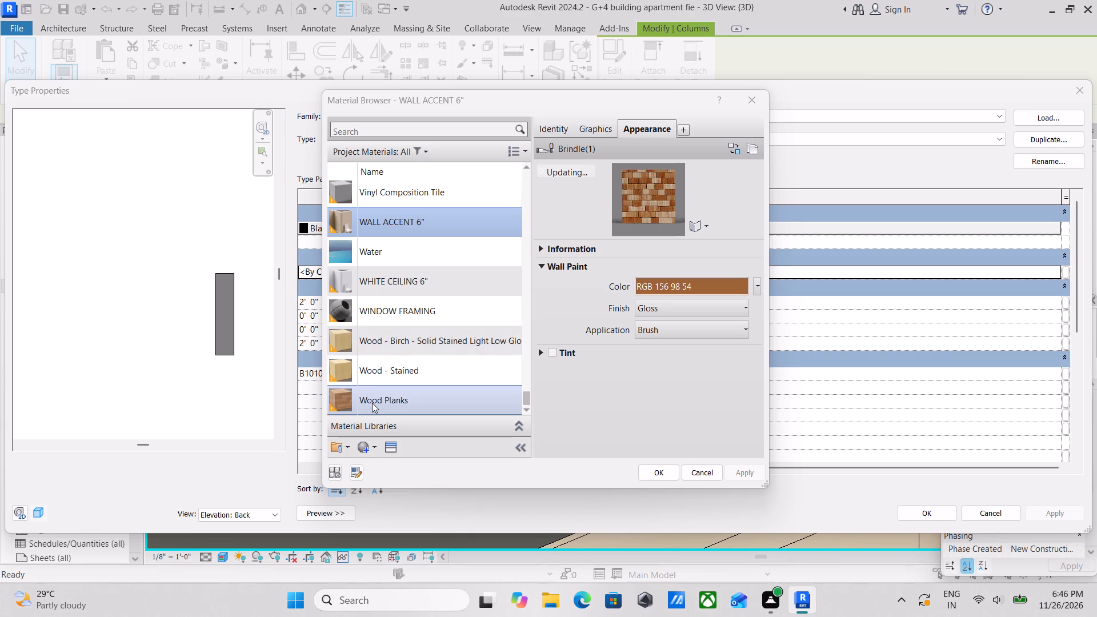
click(370, 446)
click(382, 461)
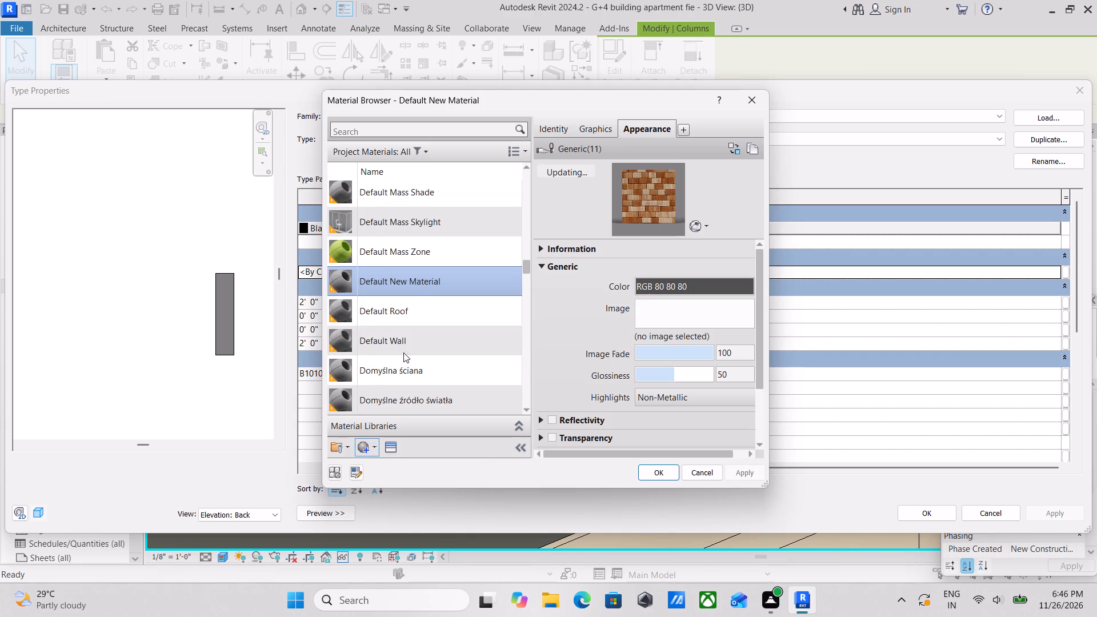
right_click(421, 274)
click(479, 334)
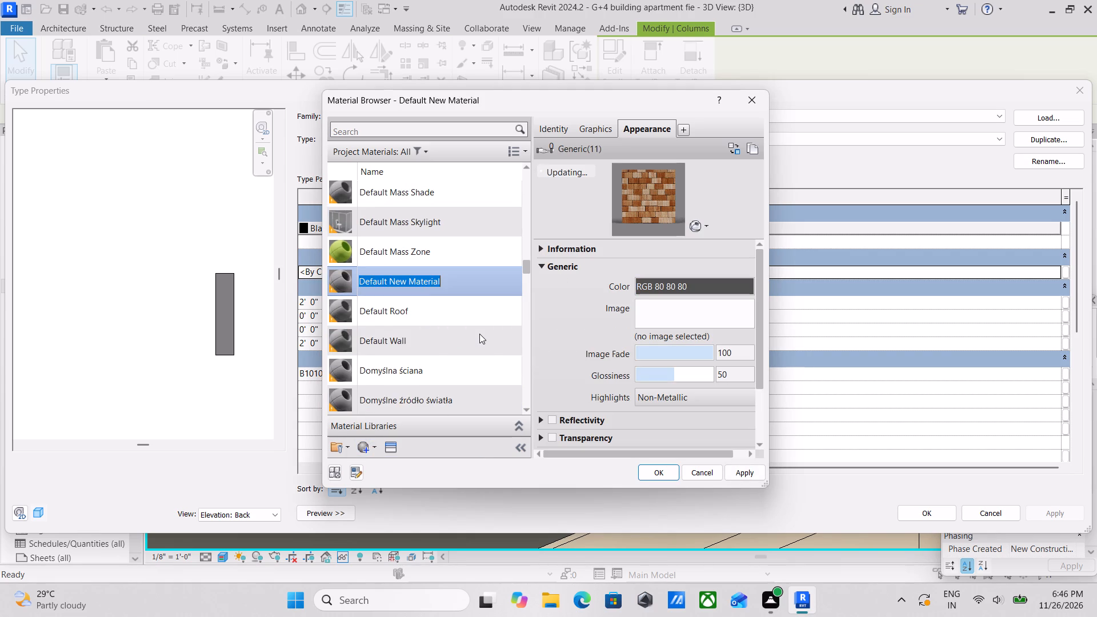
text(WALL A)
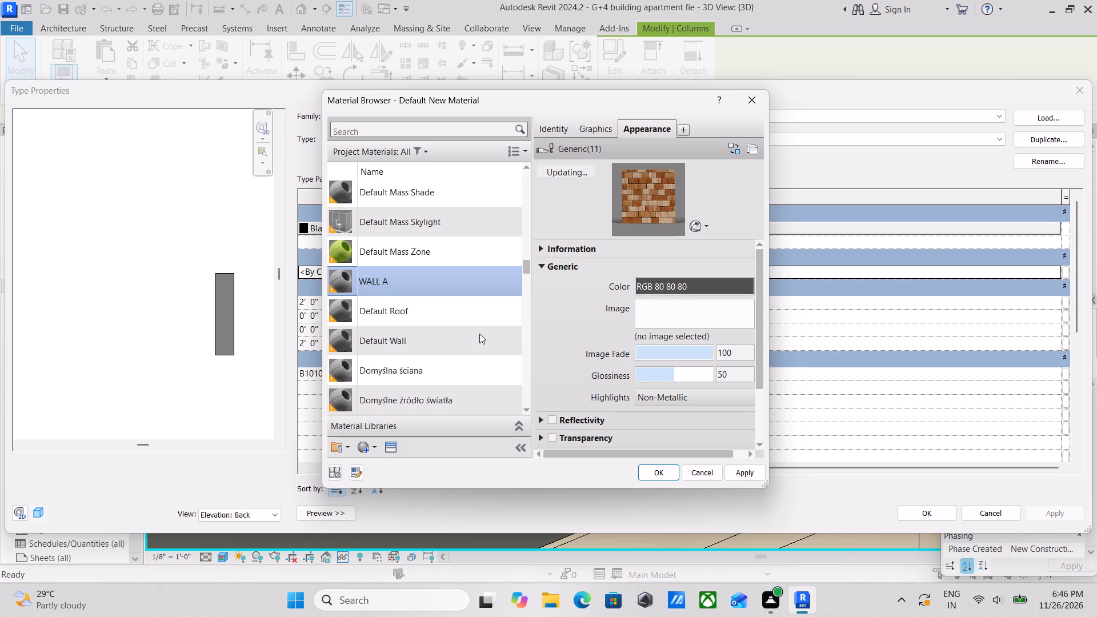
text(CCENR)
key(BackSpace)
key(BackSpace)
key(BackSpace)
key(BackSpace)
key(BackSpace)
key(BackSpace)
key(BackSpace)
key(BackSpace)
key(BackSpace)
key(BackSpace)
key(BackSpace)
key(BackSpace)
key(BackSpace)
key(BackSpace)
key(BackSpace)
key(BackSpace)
Name the new material SAND BEIGE 1'.
text(SAND)
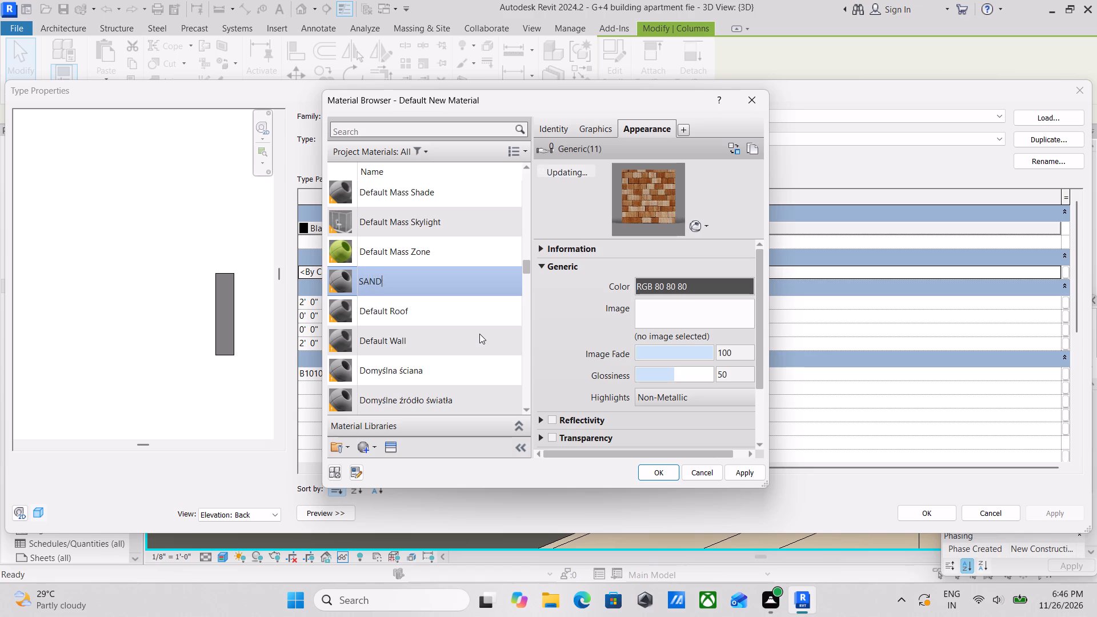
key(space)
text(BEIGE)
key(space)
key(6)
key(shift+quotedbl)
key(BackSpace)
key(BackSpace)
key(1)
key(apostrophe)
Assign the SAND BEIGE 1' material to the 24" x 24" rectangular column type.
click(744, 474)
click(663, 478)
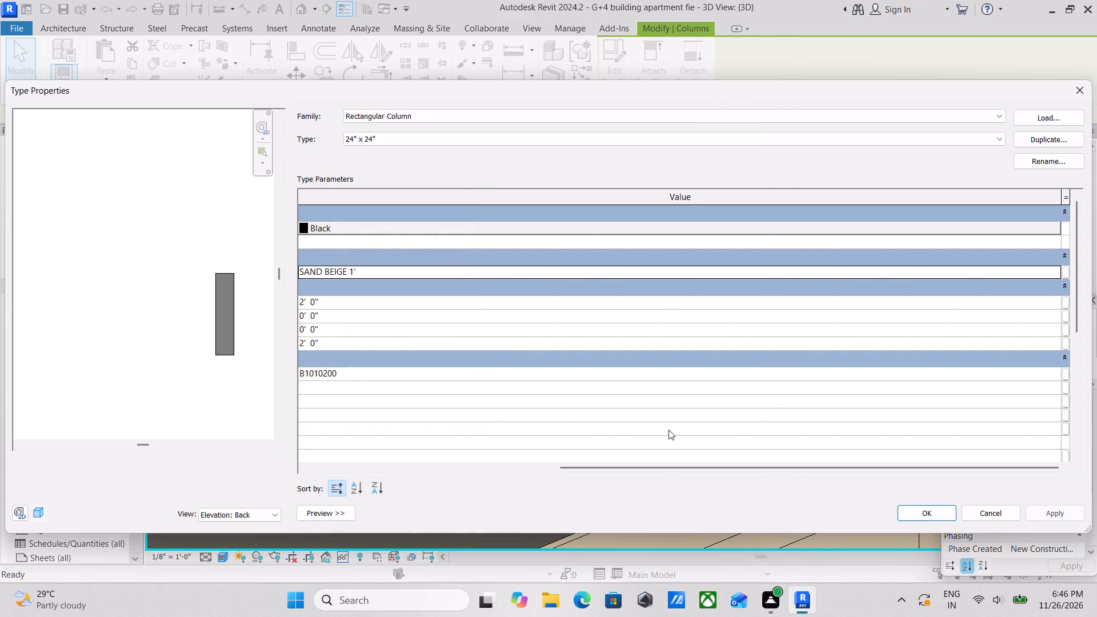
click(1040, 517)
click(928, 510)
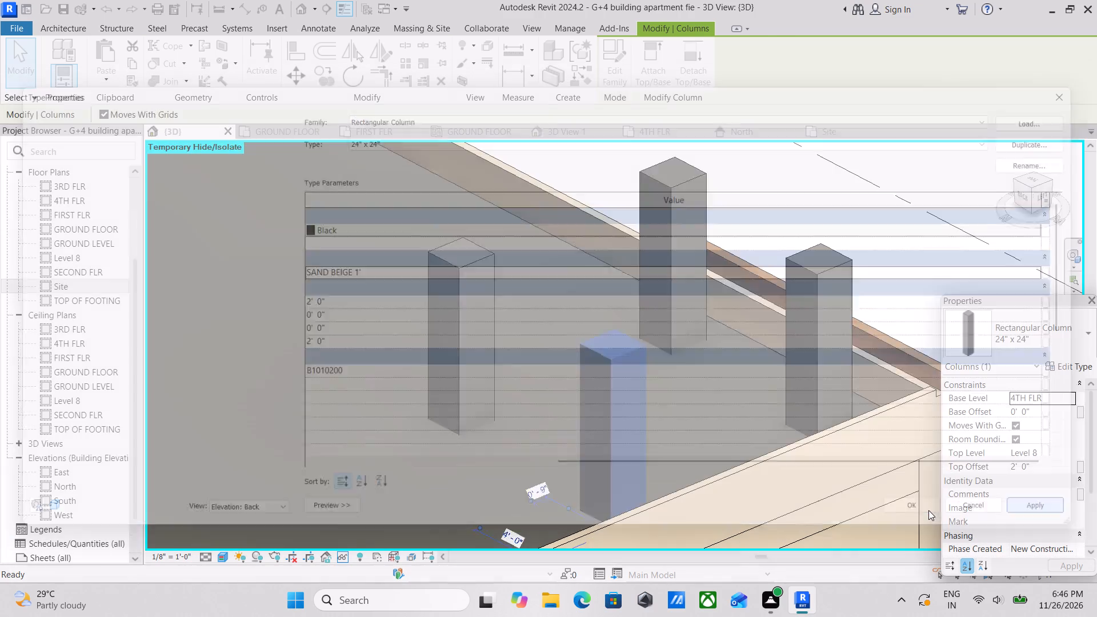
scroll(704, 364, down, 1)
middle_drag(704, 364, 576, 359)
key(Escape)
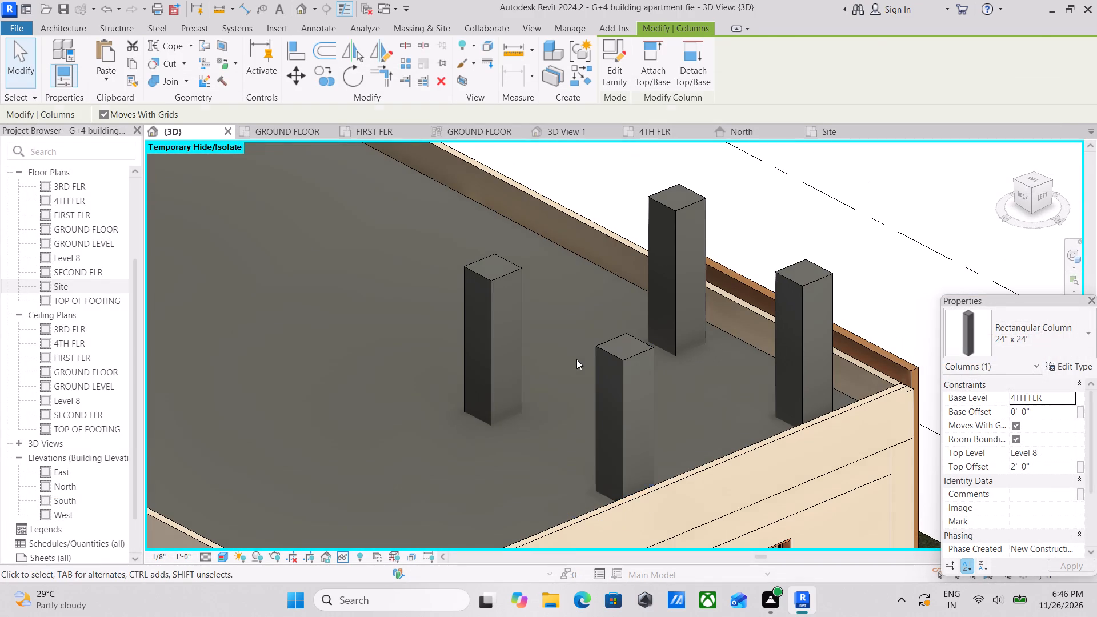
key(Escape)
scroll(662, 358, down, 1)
Change the material of the 24" x 24" rectangular column type to SAND BEIGE PAINT.
click(630, 356)
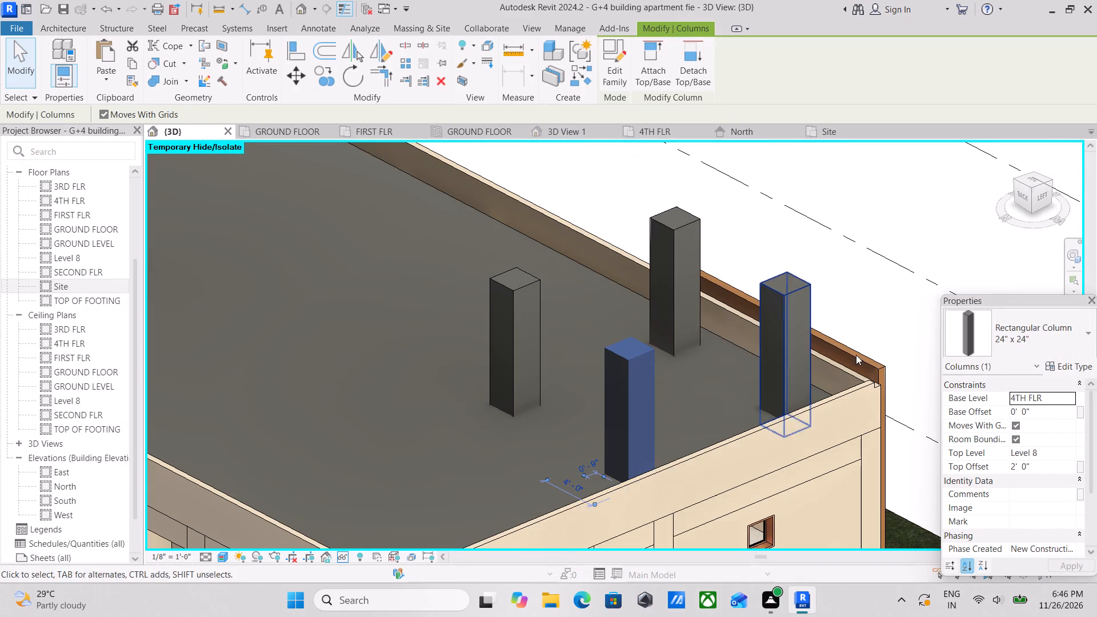
click(1068, 370)
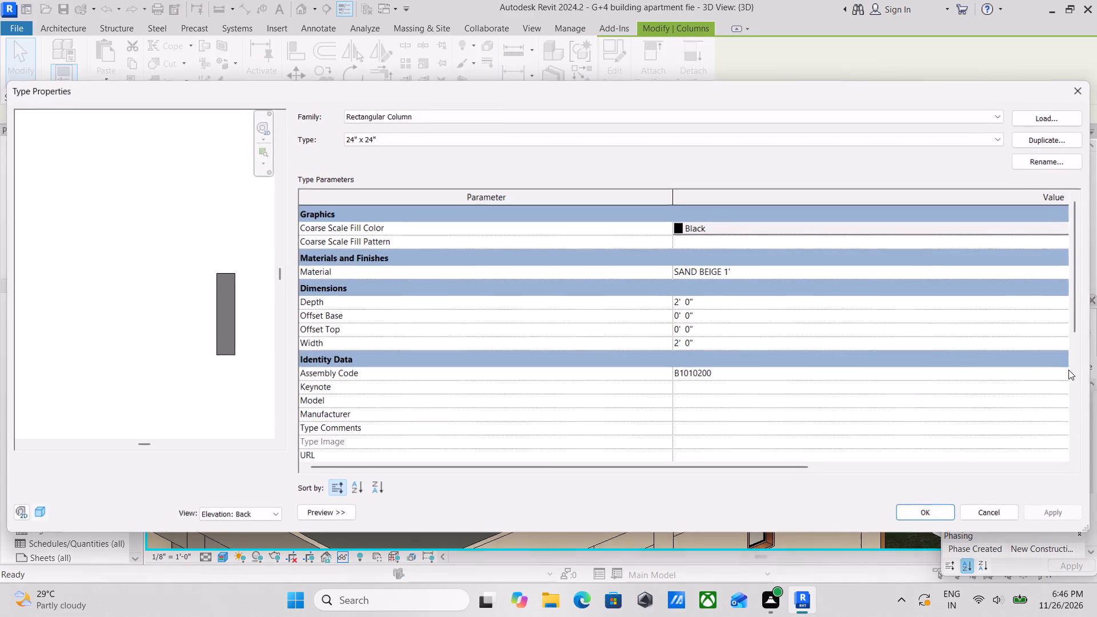
click(1061, 273)
click(1058, 273)
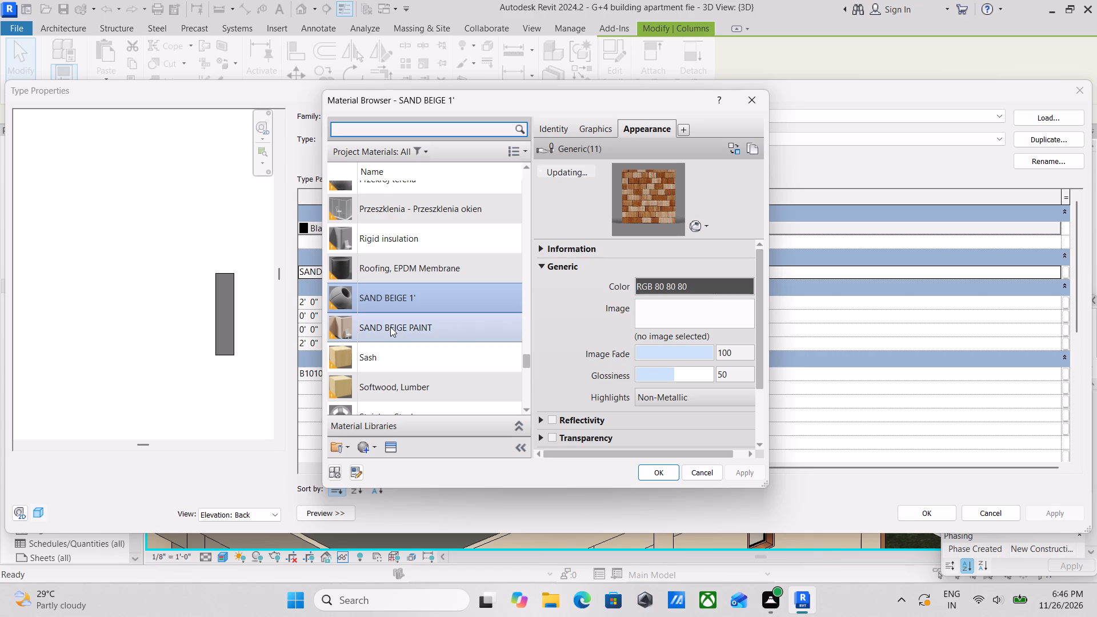
double_click(387, 327)
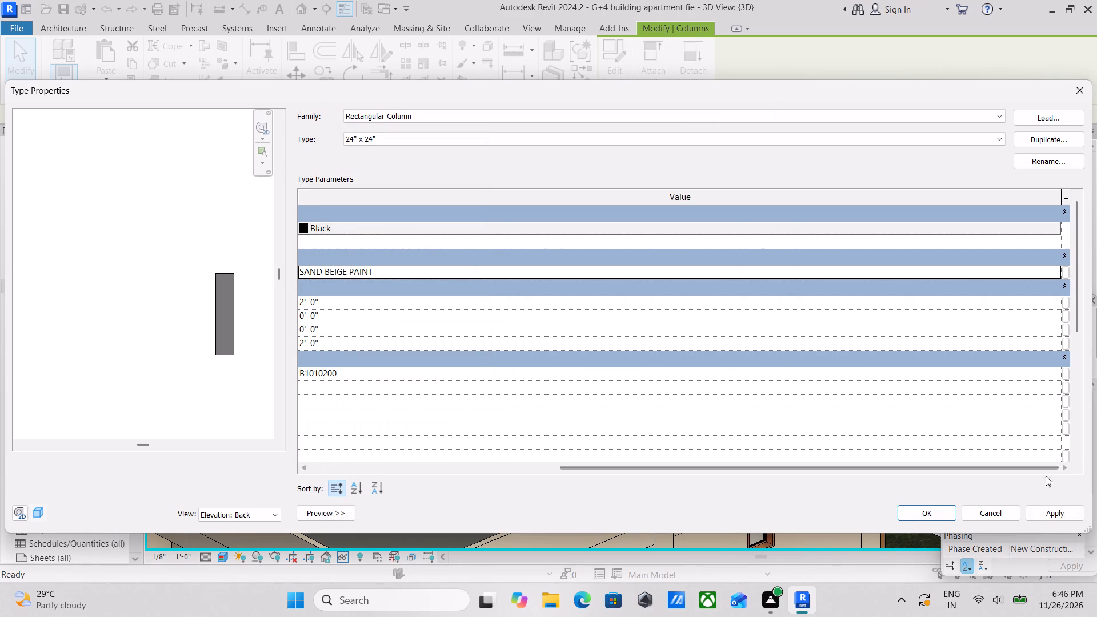
click(1058, 511)
click(941, 514)
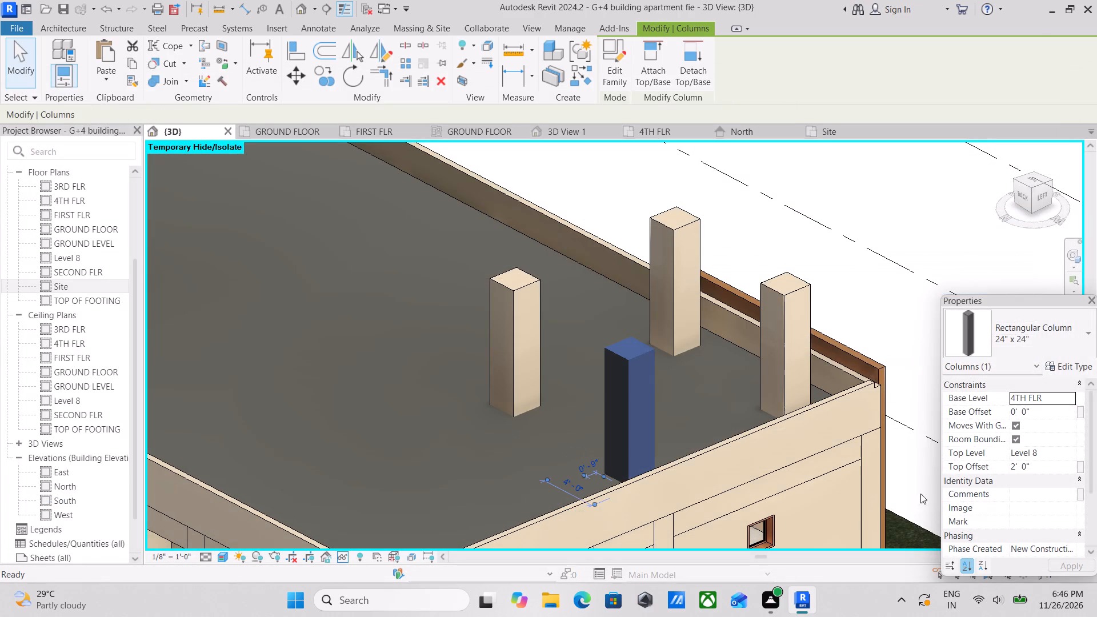
key(Escape)
Review the whole building from the back, side and front to judge the roof columns' new finish.
scroll(620, 350, down, 6)
middle_drag(620, 350, 543, 331)
scroll(603, 336, down, 3)
middle_drag(558, 354, 583, 379)
scroll(583, 379, down, 3)
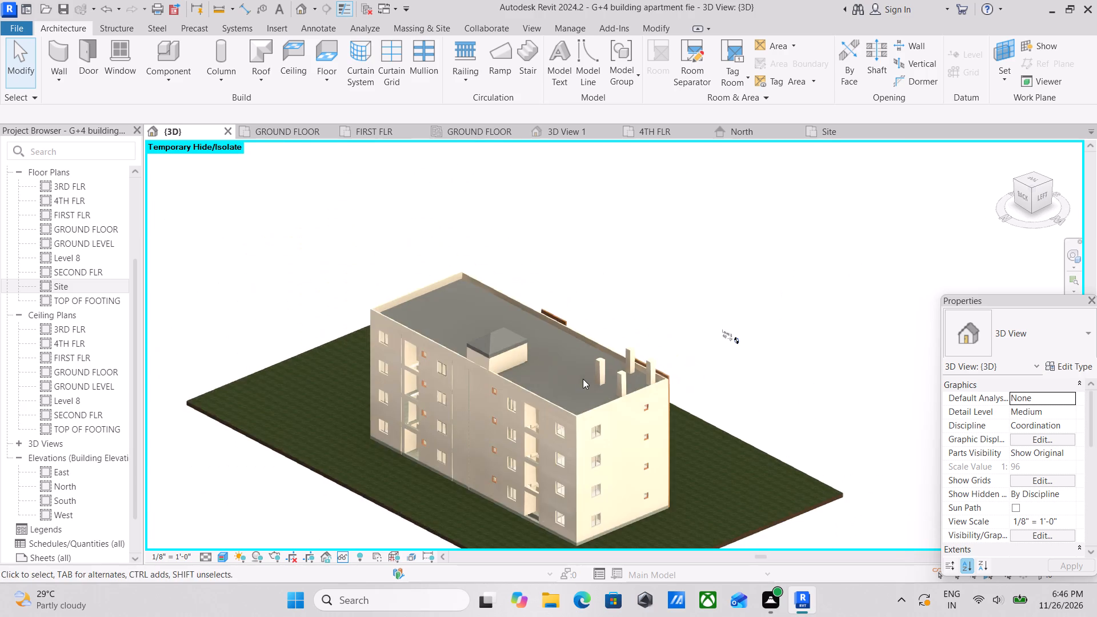
shift+middle_drag(542, 376, 660, 366)
middle_drag(624, 389, 471, 333)
middle_drag(755, 382, 647, 389)
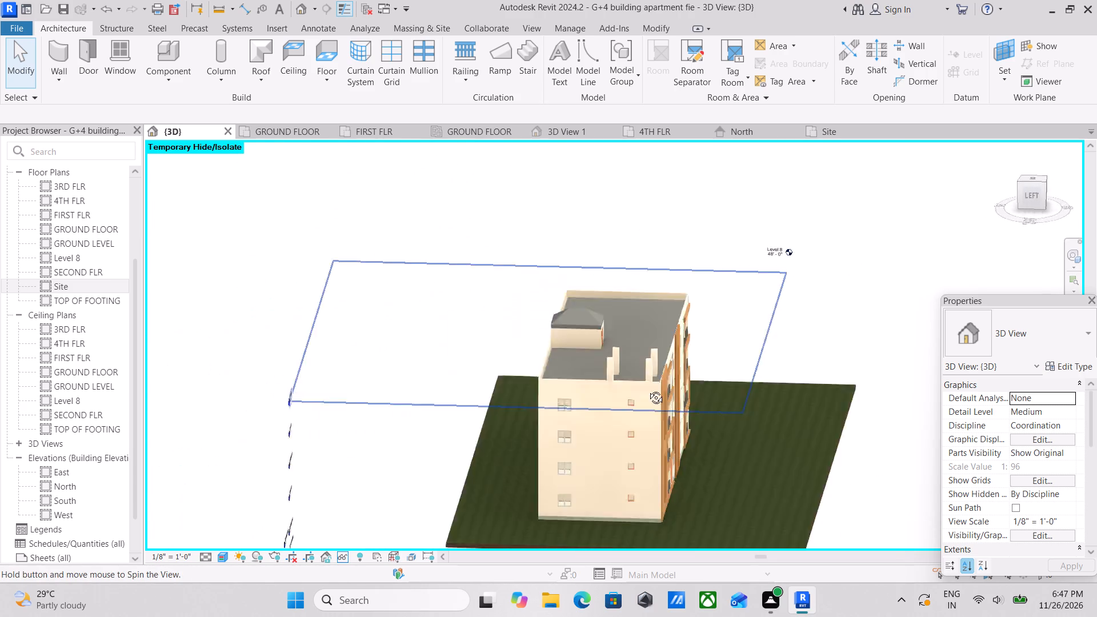
middle_drag(647, 389, 542, 360)
scroll(542, 360, down, 1)
shift+middle_drag(700, 392, 662, 390)
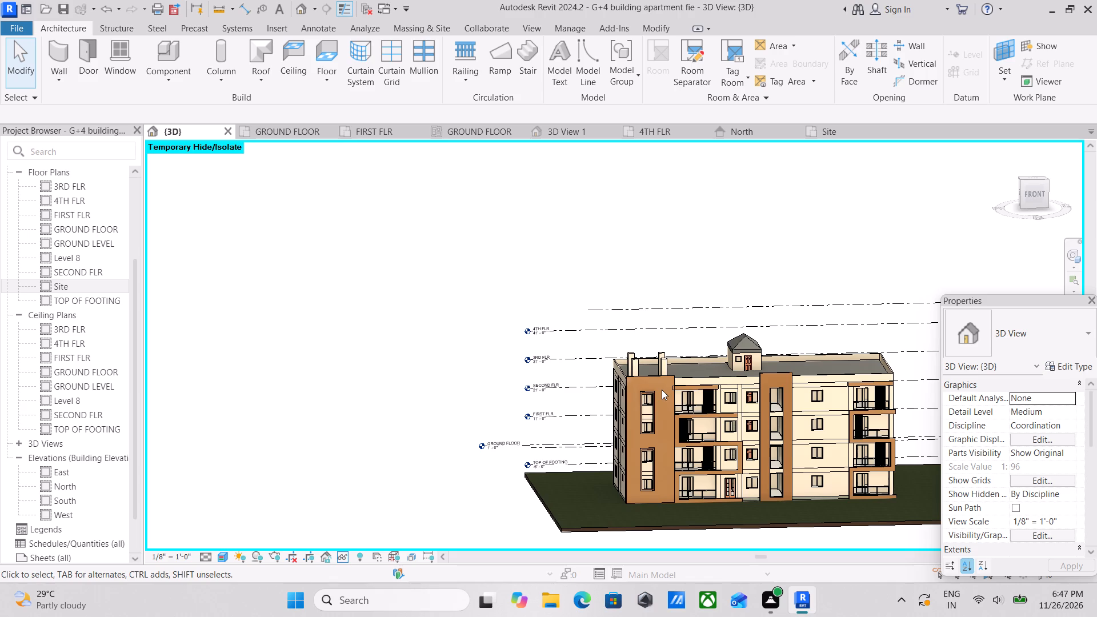
Examine the four roof columns up close against the front facade, parapet and brown accent walls.
scroll(662, 390, up, 1)
scroll(677, 322, up, 2)
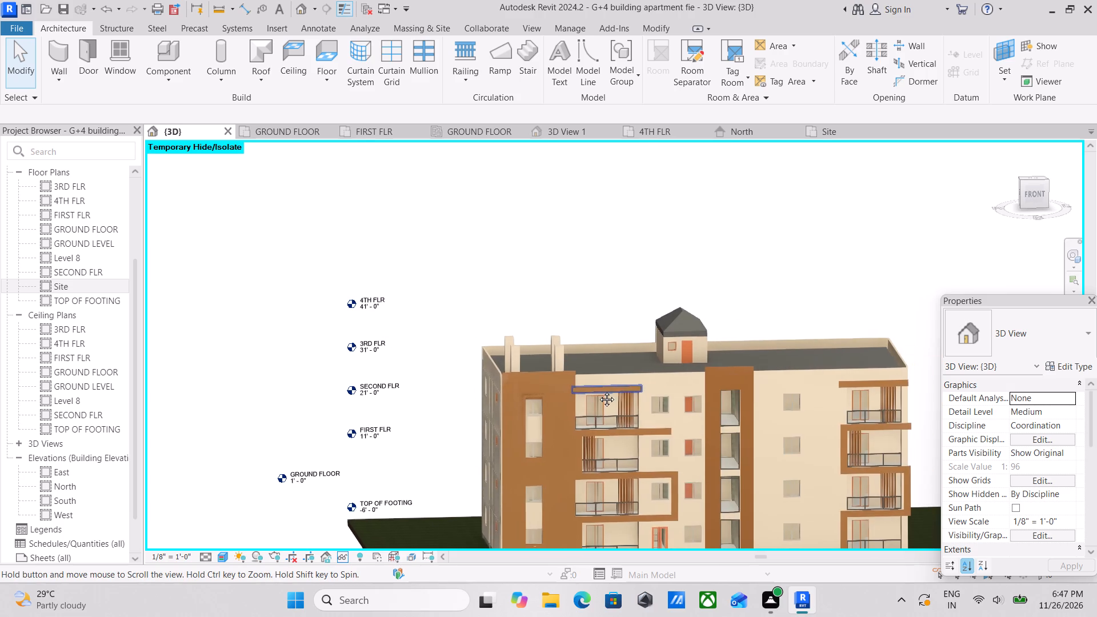
scroll(514, 430, up, 2)
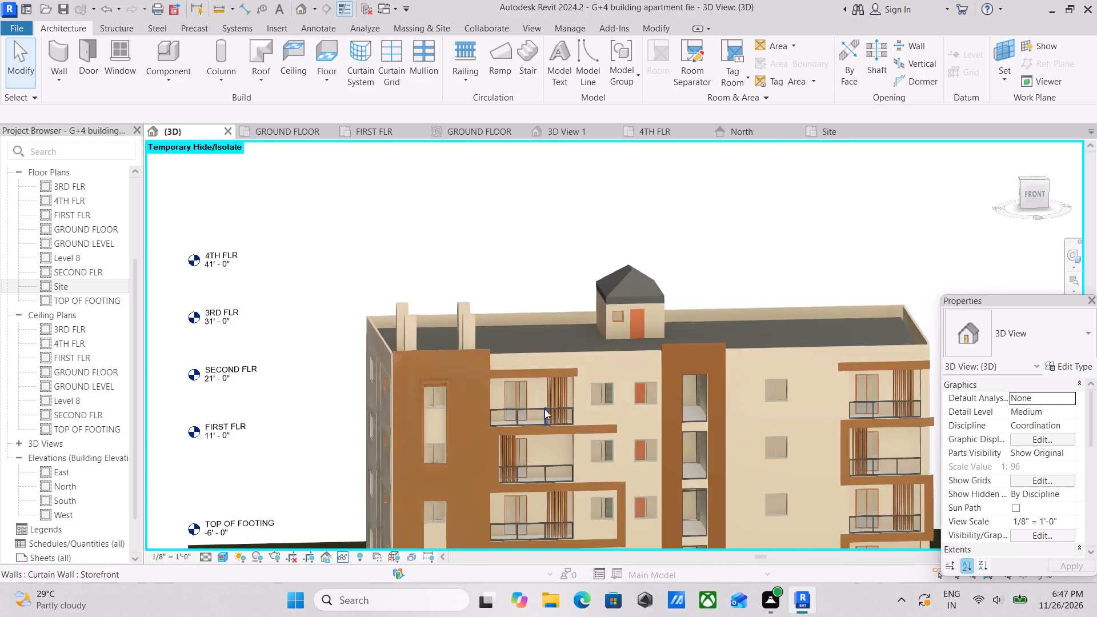
scroll(542, 407, up, 1)
middle_drag(542, 407, 560, 449)
scroll(562, 451, up, 2)
middle_drag(592, 426, 591, 412)
scroll(586, 436, down, 2)
middle_drag(585, 436, 584, 436)
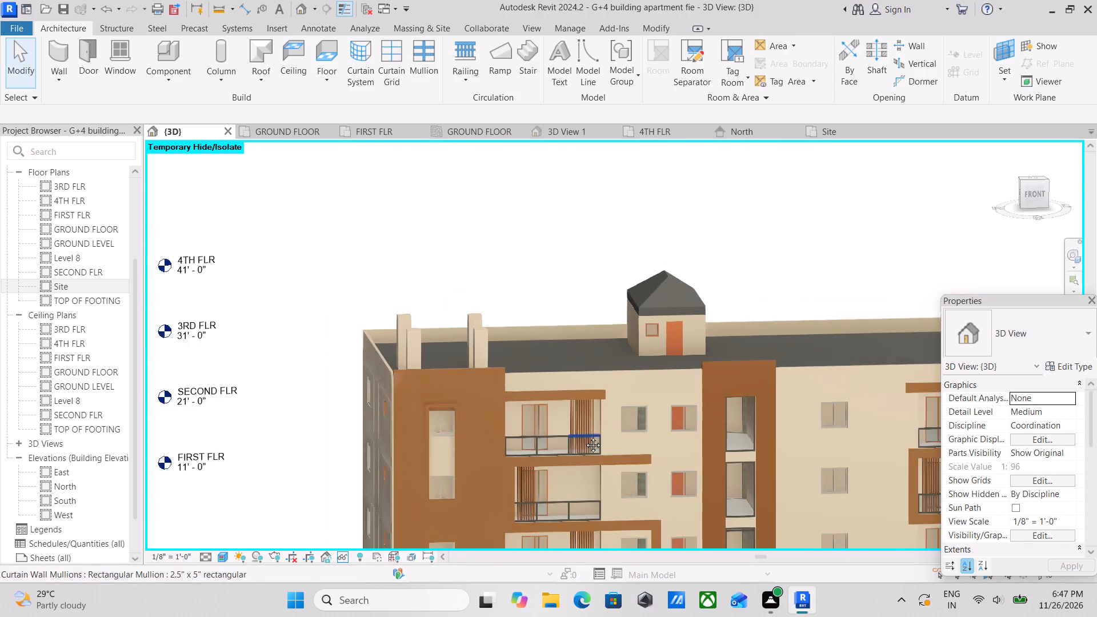
middle_drag(584, 436, 579, 393)
scroll(572, 459, down, 2)
shift+middle_drag(531, 408, 595, 427)
middle_drag(590, 427, 538, 427)
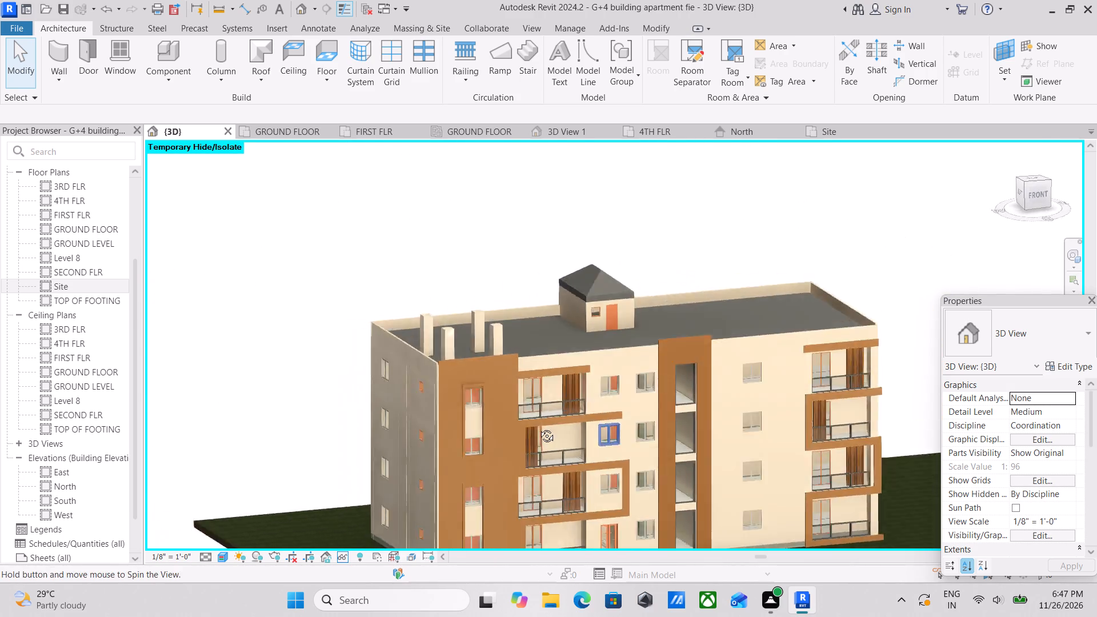
middle_drag(538, 427, 530, 427)
scroll(459, 362, up, 2)
shift+middle_drag(570, 370, 514, 371)
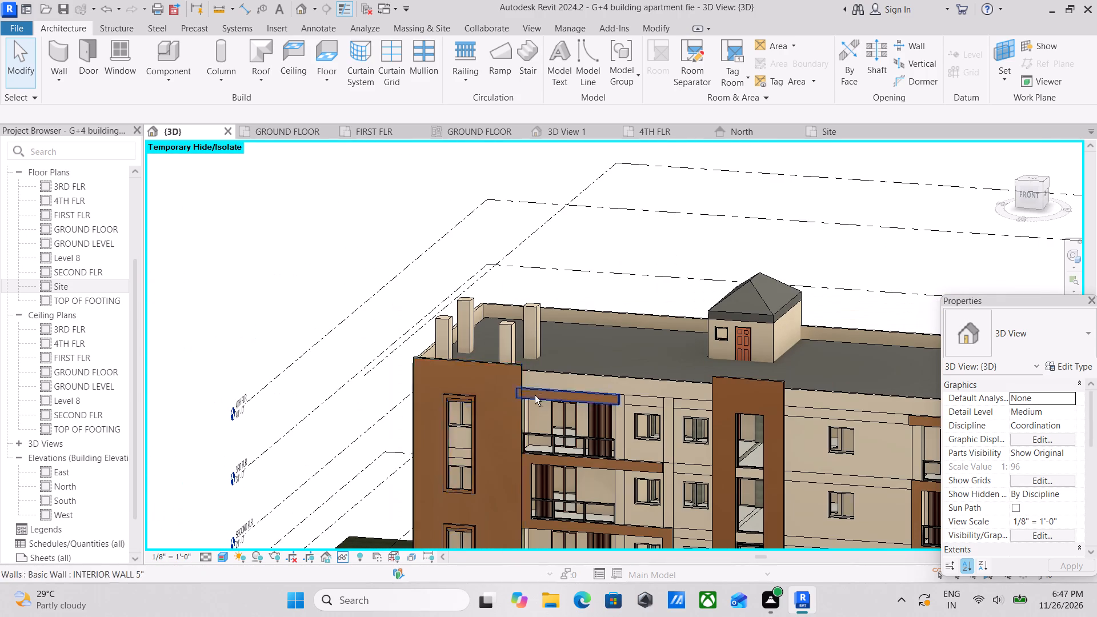
shift+middle_drag(555, 416, 513, 416)
scroll(489, 360, up, 2)
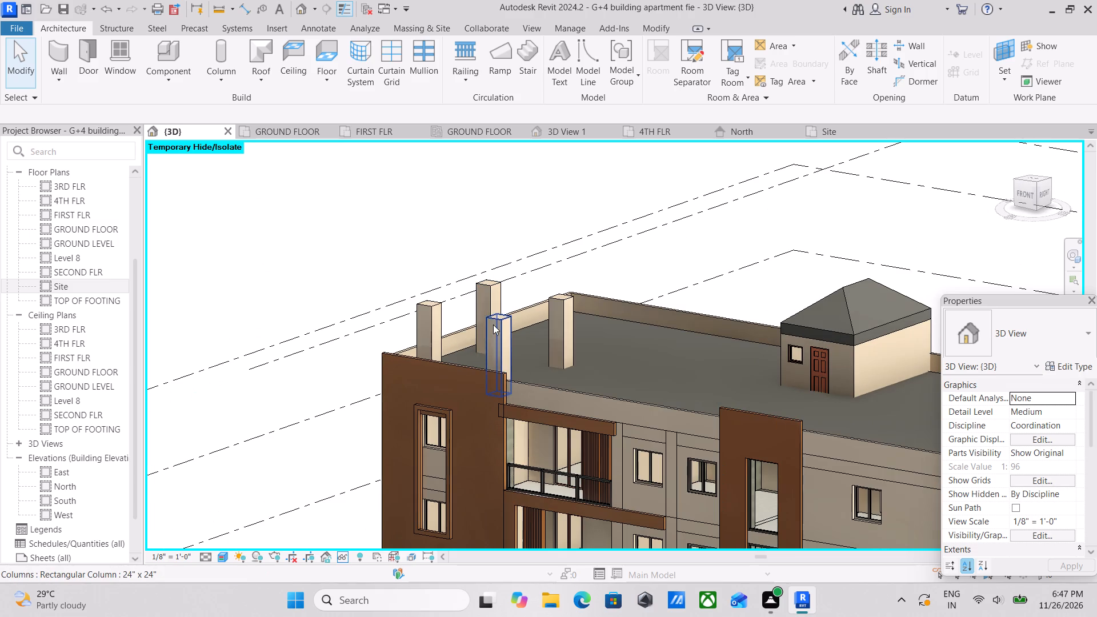
Duplicate the 24" x 24" type of the roof column nearest the front balcony as a new type named 1' X 1' COLUMN.
click(493, 324)
click(1051, 368)
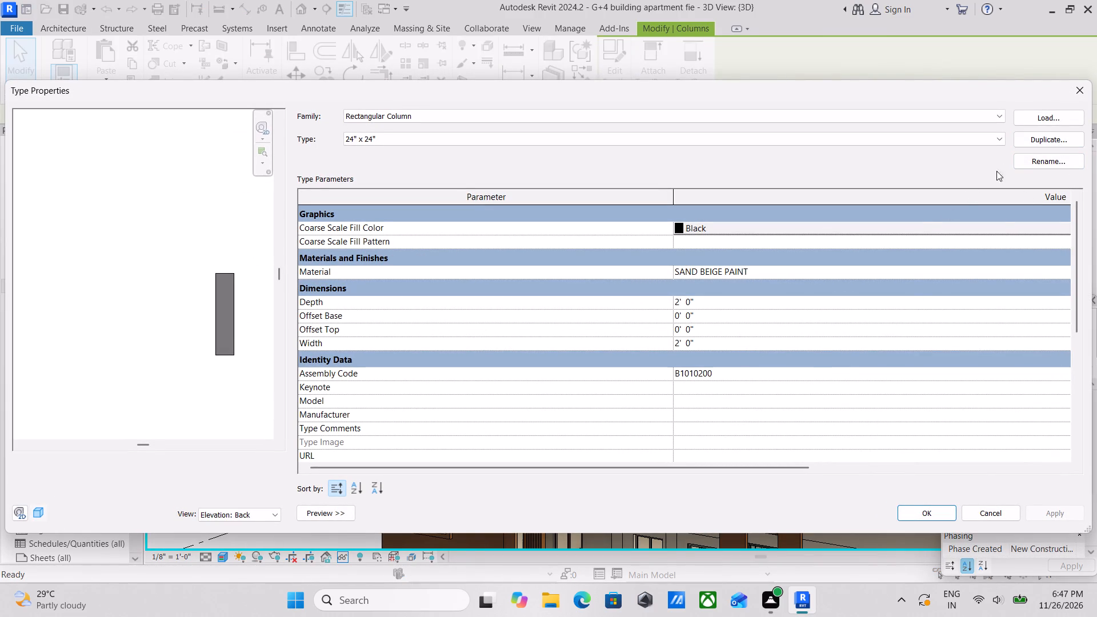
click(1043, 137)
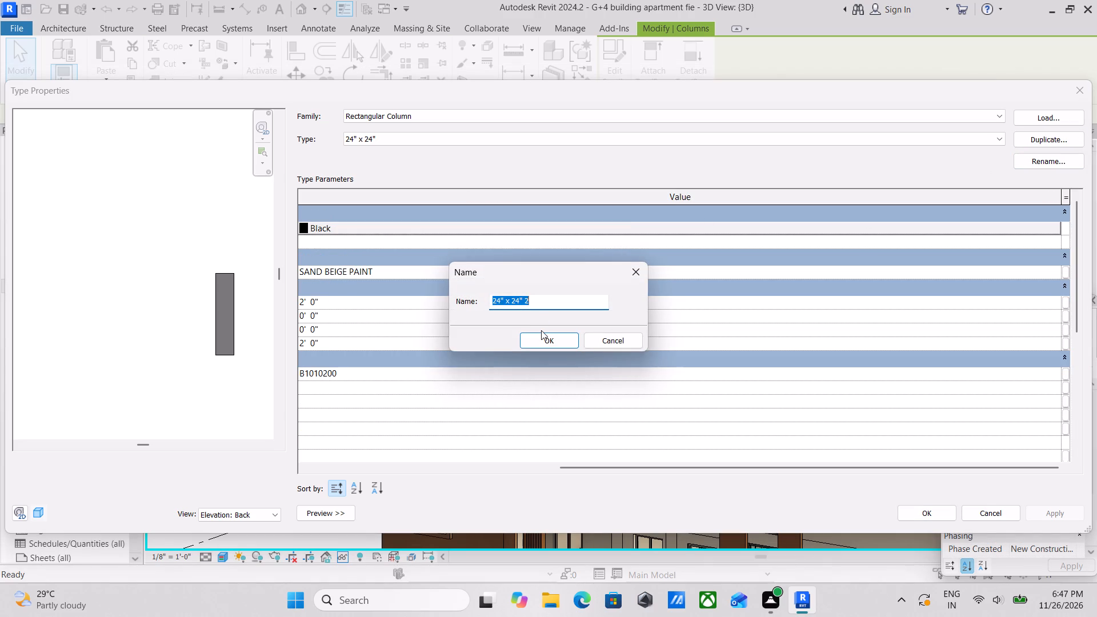
text(1' X 1')
key(space)
text(COLUMN)
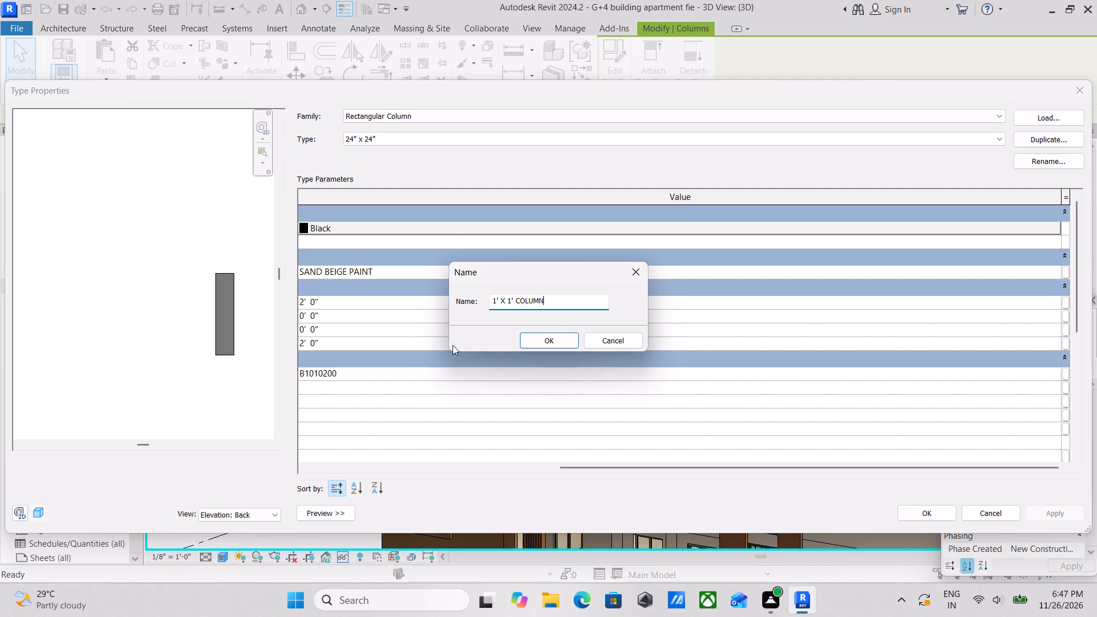
click(543, 347)
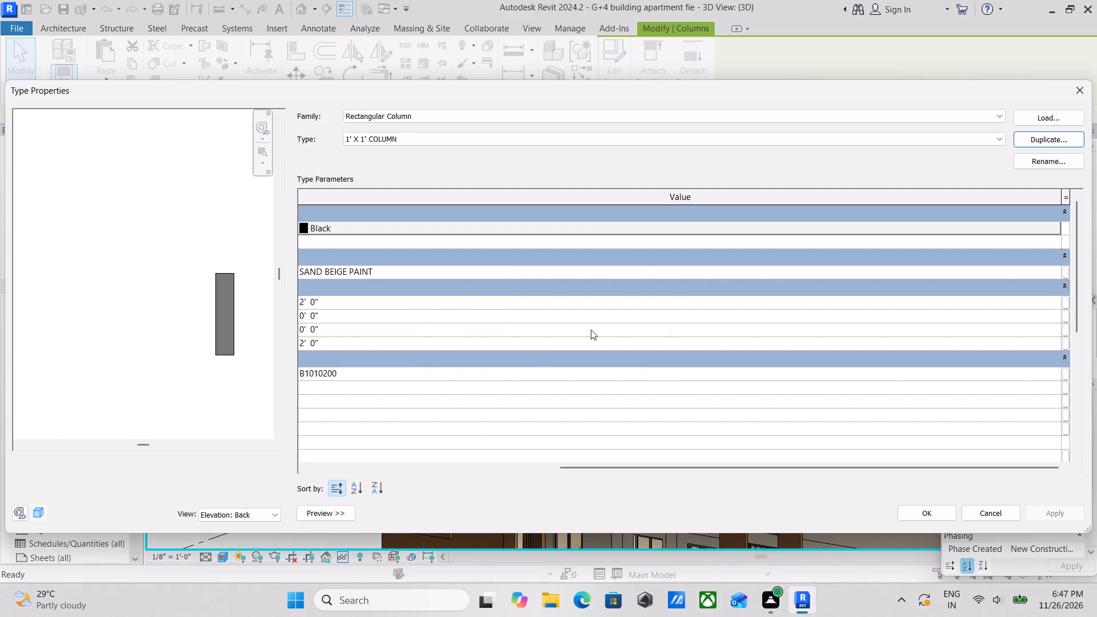
Set both the depth and the width of the 1' X 1' COLUMN type to 1'.
click(347, 301)
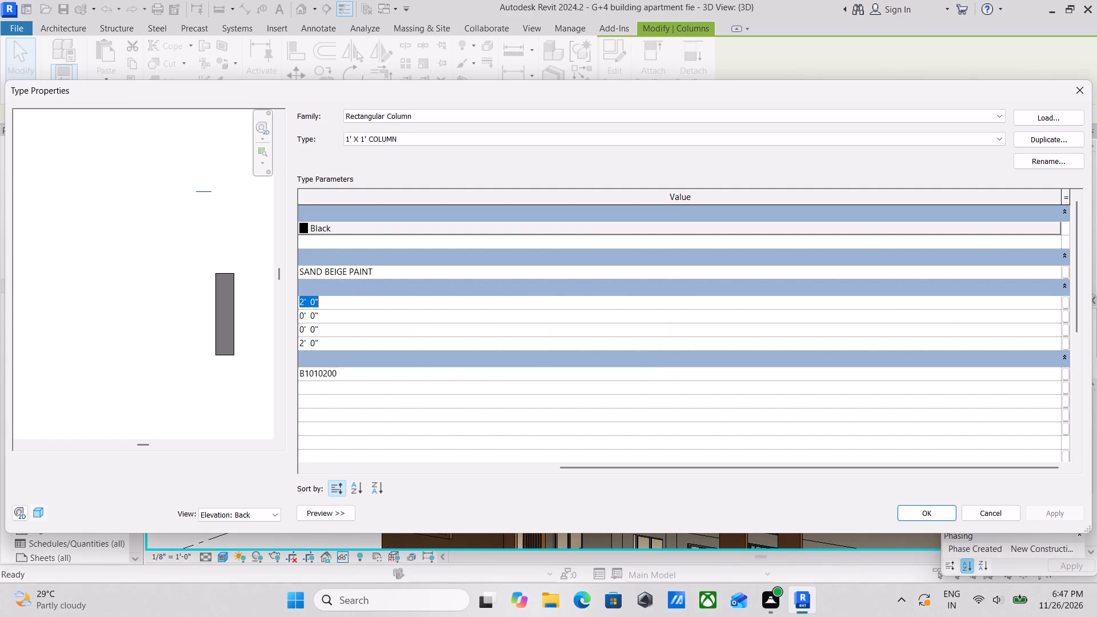
text(1')
click(347, 346)
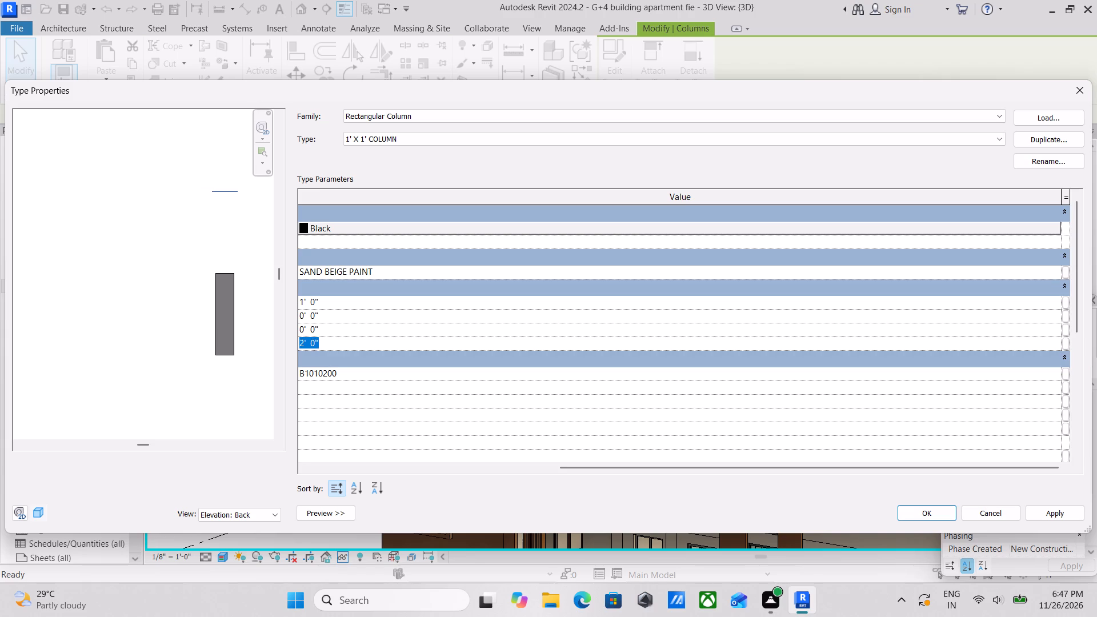
text(1')
click(1064, 514)
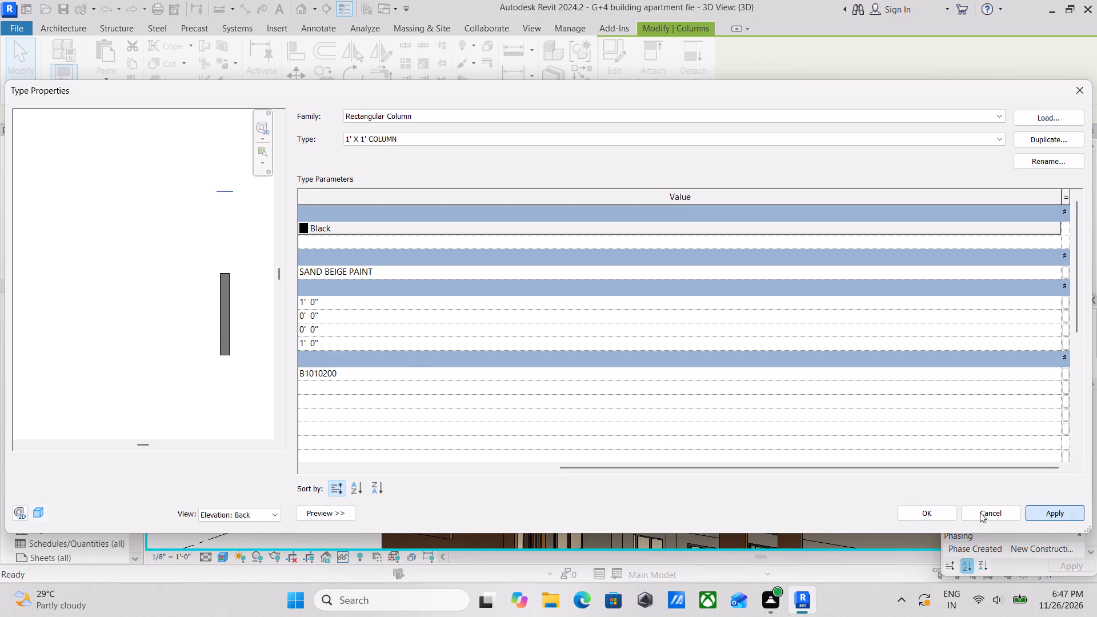
click(923, 511)
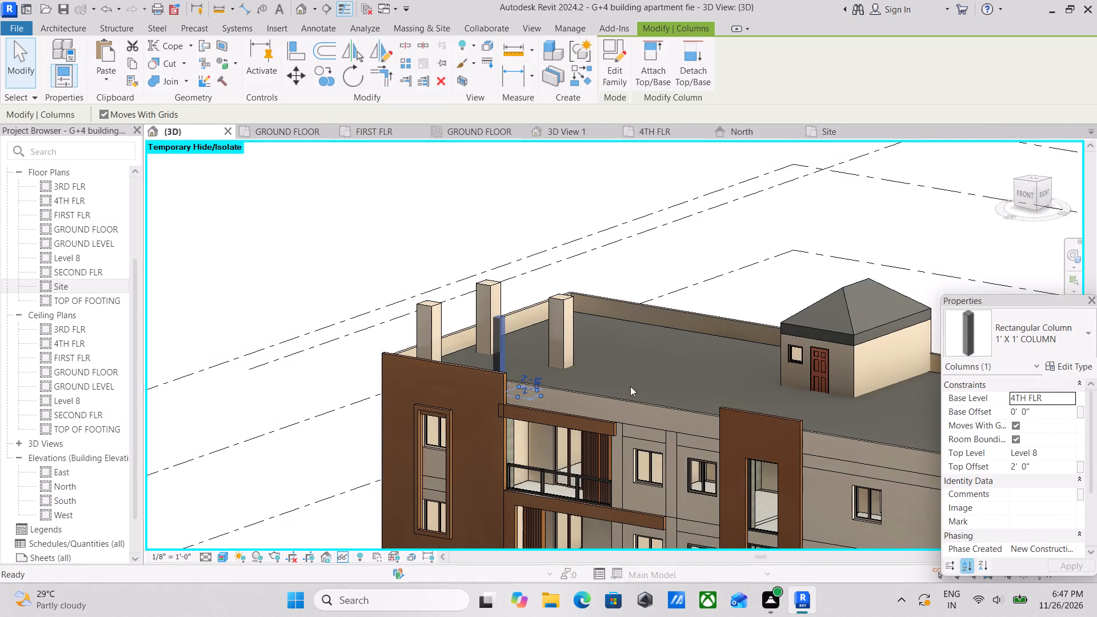
key(Escape)
Change the three remaining 24" x 24" roof columns to the 1' X 1' COLUMN type.
scroll(502, 302, up, 4)
middle_drag(495, 355, 485, 380)
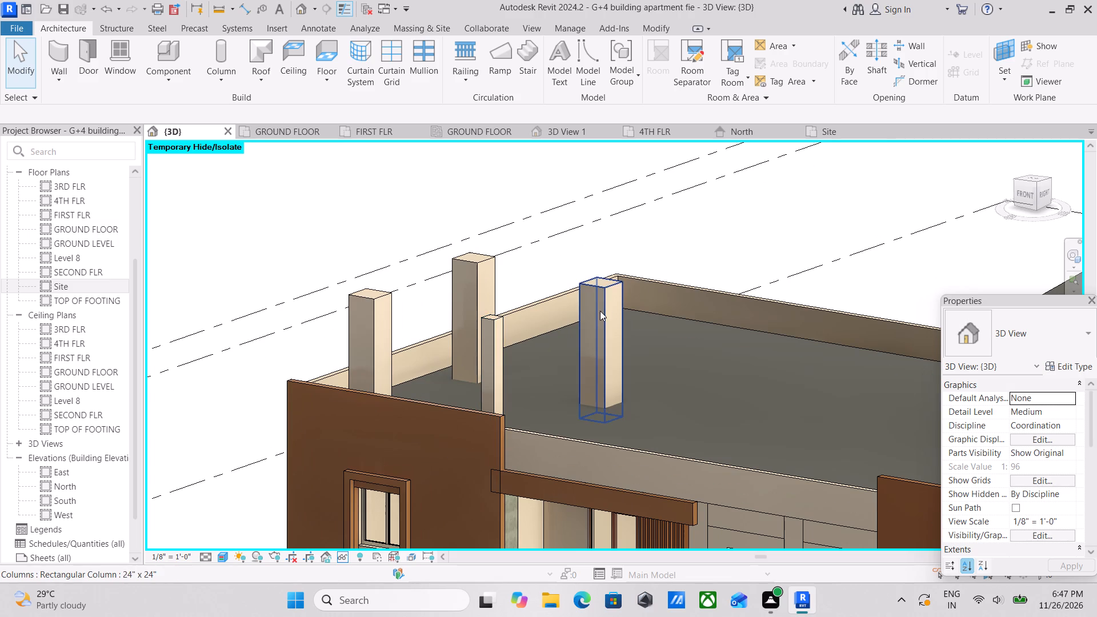
click(610, 291)
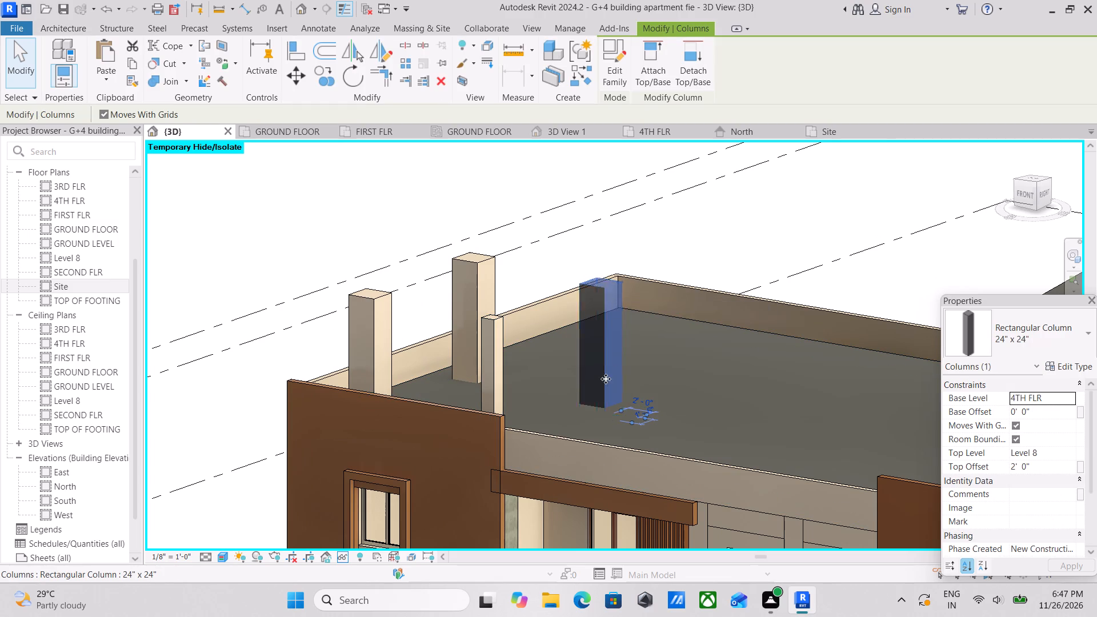
middle_drag(584, 405, 640, 462)
ctrl+click(543, 317)
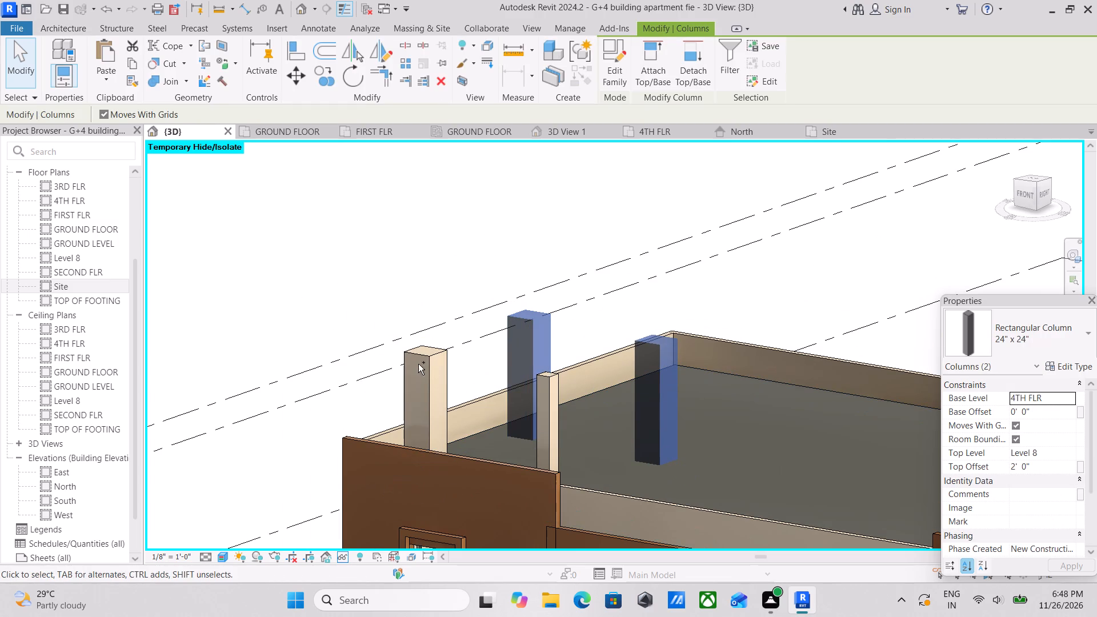
ctrl+click(429, 359)
click(1029, 339)
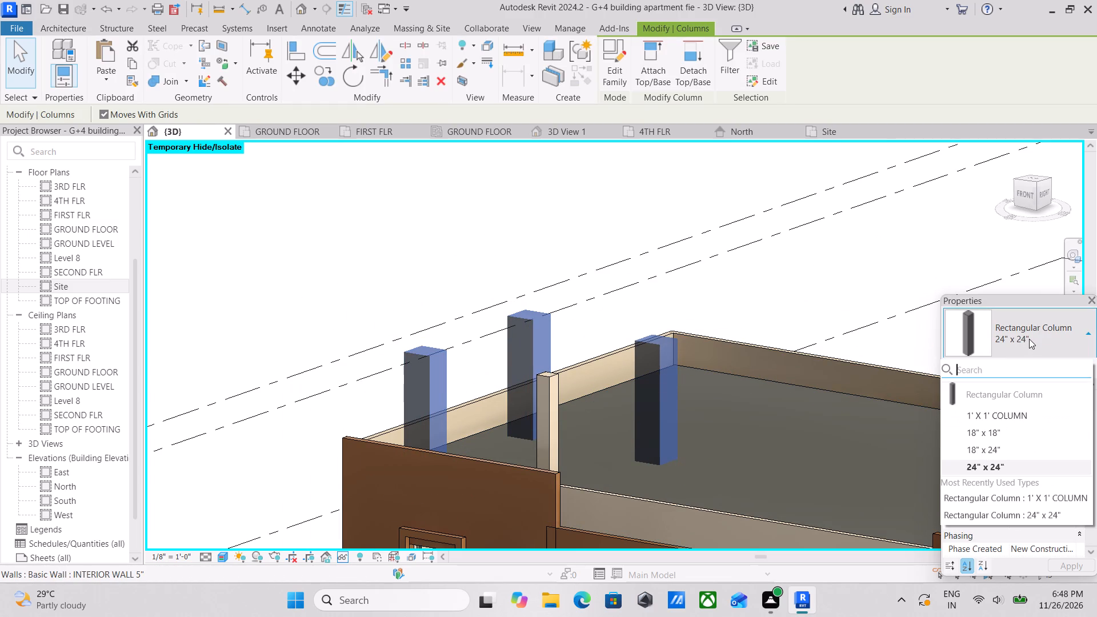
click(1009, 412)
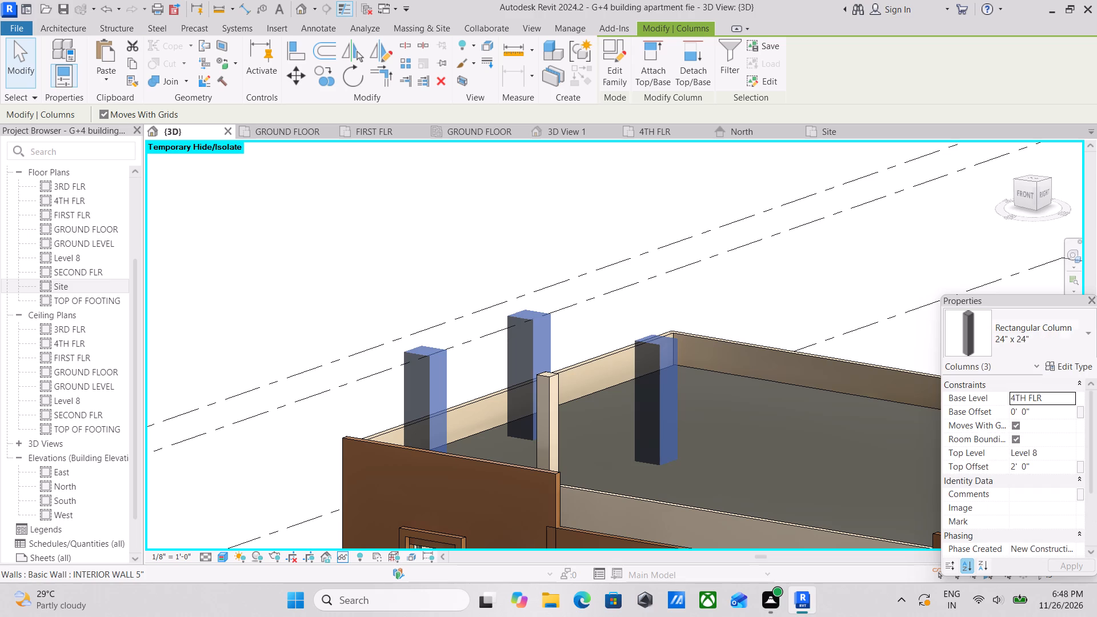
key(Escape)
Examine the four slimmer roof columns against the parapet and front facade from several angles.
scroll(613, 396, down, 1)
middle_drag(613, 396, 507, 385)
scroll(435, 383, up, 2)
key(Escape)
key(Escape)
key(Escape)
click(450, 380)
key(Escape)
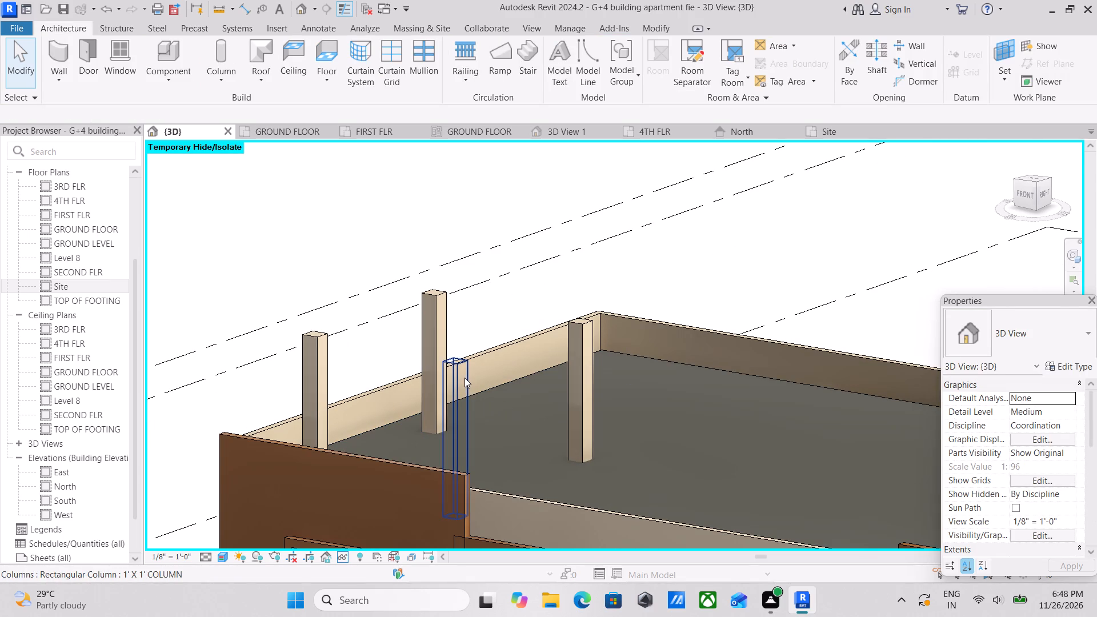
key(Escape)
key(Escape)
click(465, 377)
key(Escape)
key(Escape)
scroll(474, 391, down, 4)
middle_drag(622, 441, 580, 423)
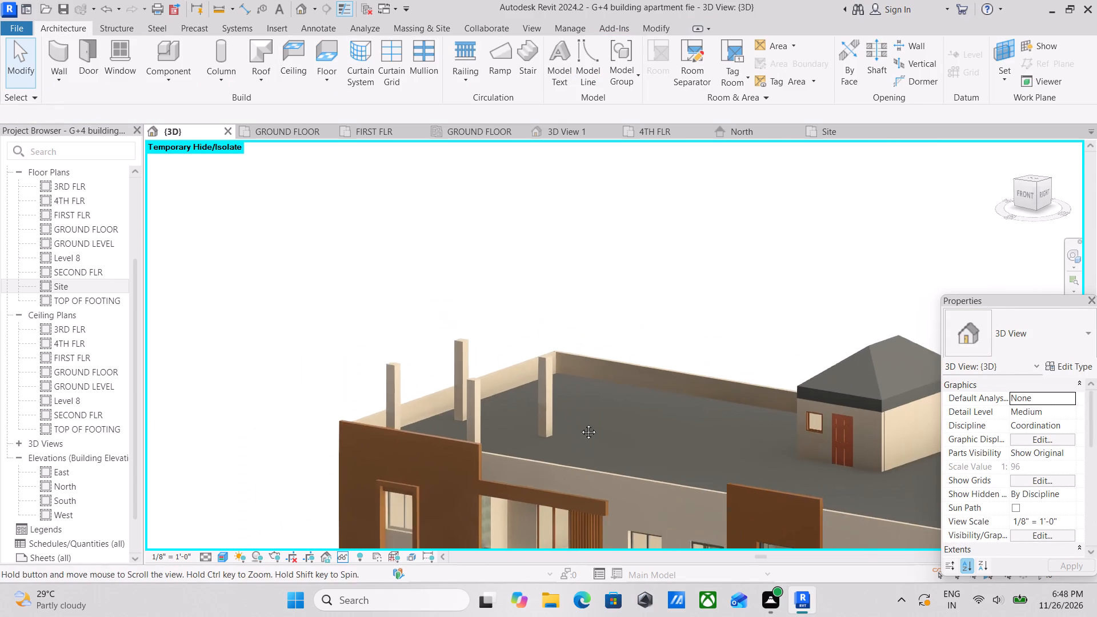
middle_drag(580, 423, 557, 410)
shift+middle_drag(546, 414, 674, 402)
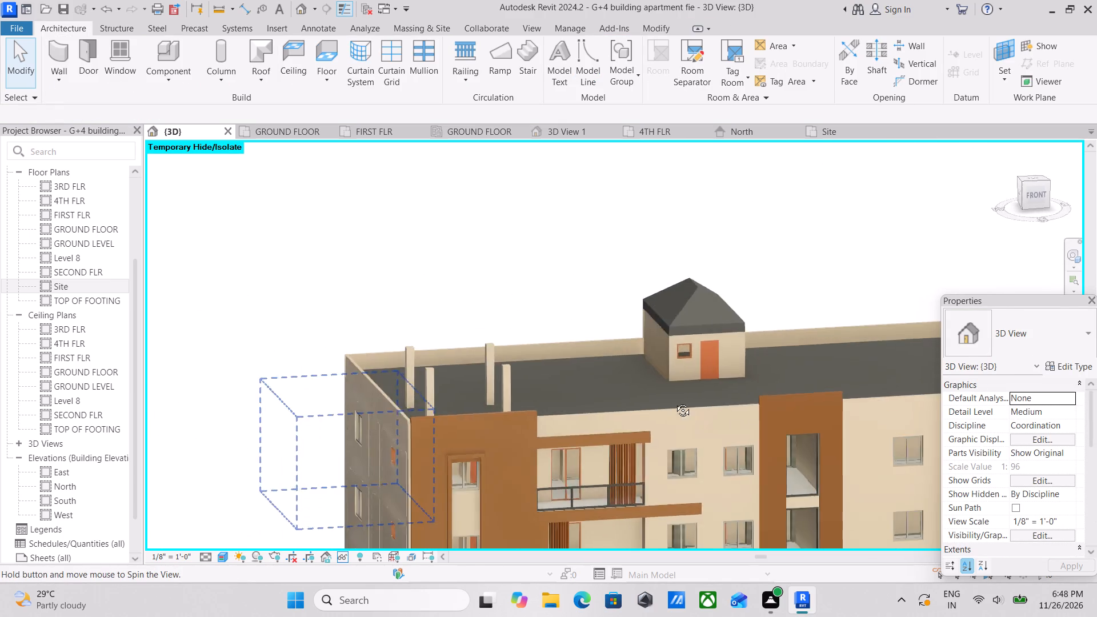
shift+middle_drag(674, 402, 726, 374)
middle_drag(673, 418, 563, 388)
shift+middle_drag(492, 417, 607, 486)
shift+scroll(492, 417, down, 1)
middle_drag(640, 472, 686, 428)
shift+middle_drag(662, 430, 590, 446)
shift+middle_drag(600, 414, 558, 445)
shift+scroll(600, 414, down, 1)
scroll(571, 416, up, 3)
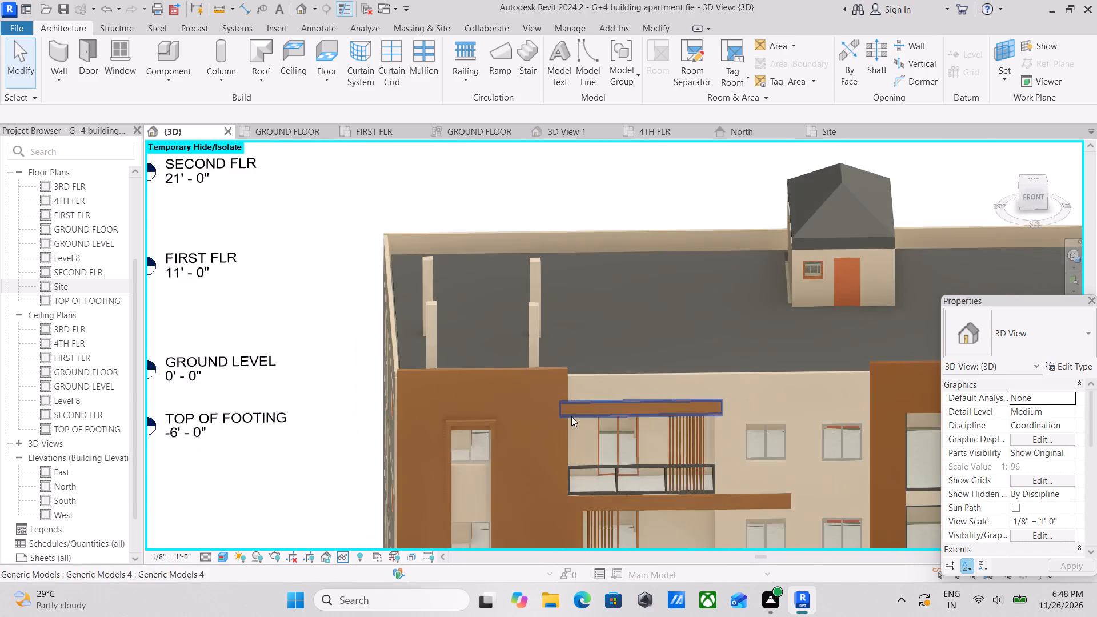
Shorten the brown horizontal band above the top front balcony so its end aligns with the edge of the brown accent wall.
click(603, 401)
scroll(565, 405, up, 11)
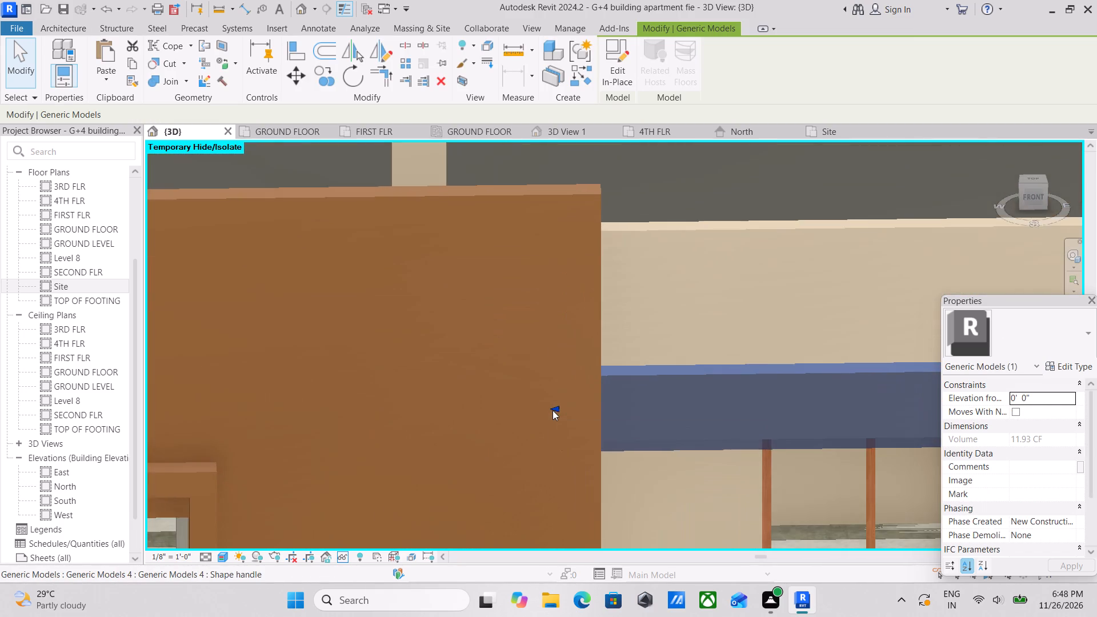
scroll(552, 411, up, 3)
drag(558, 408, 620, 407)
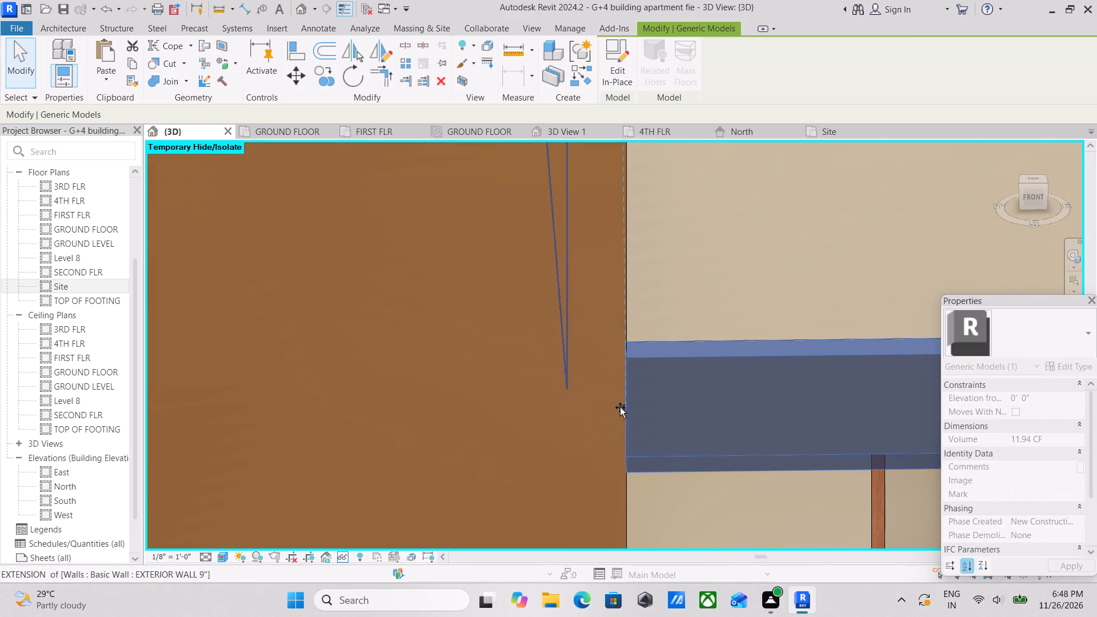
drag(620, 407, 623, 407)
scroll(623, 407, down, 9)
key(Escape)
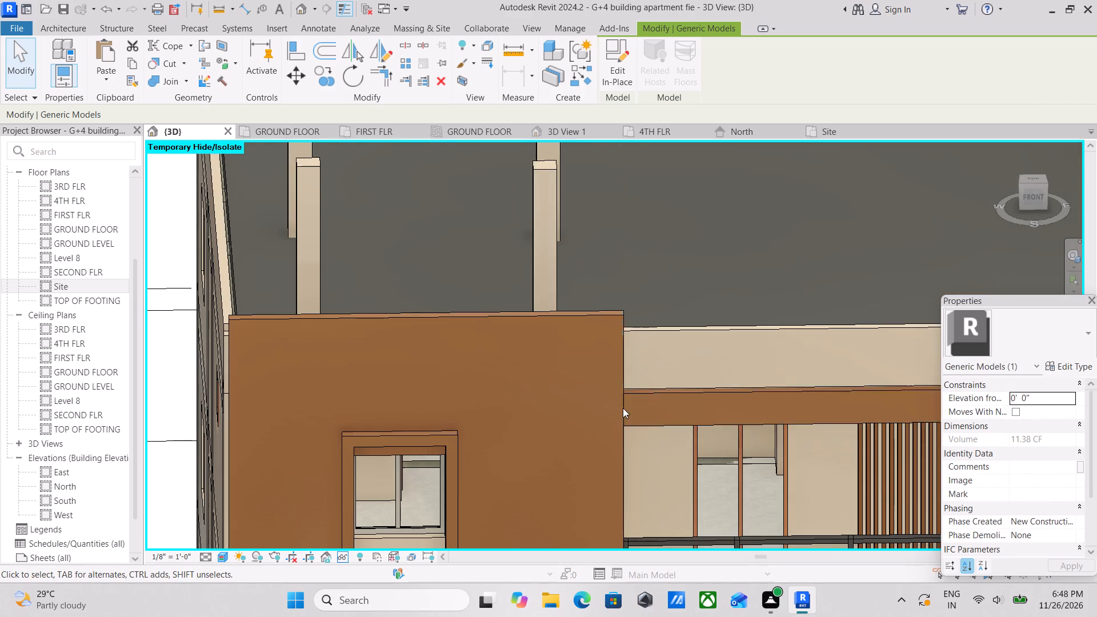
Review the building from the front, side and back to judge the shortened band and slim roof columns.
scroll(623, 408, down, 10)
middle_drag(625, 454, 660, 380)
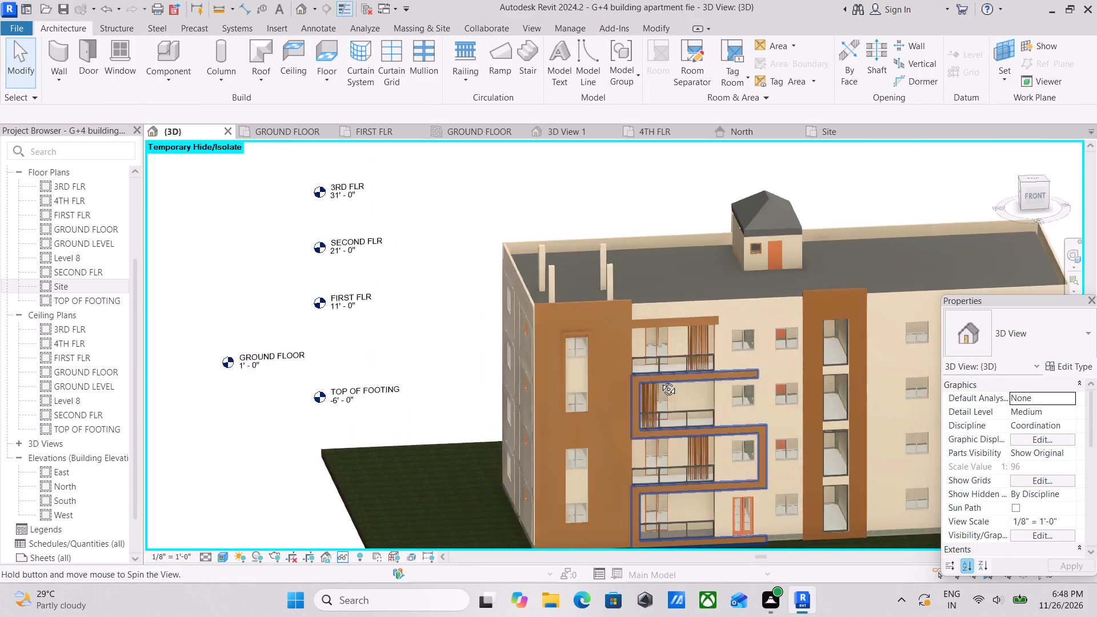
middle_drag(660, 380, 664, 378)
shift+middle_drag(646, 398, 586, 386)
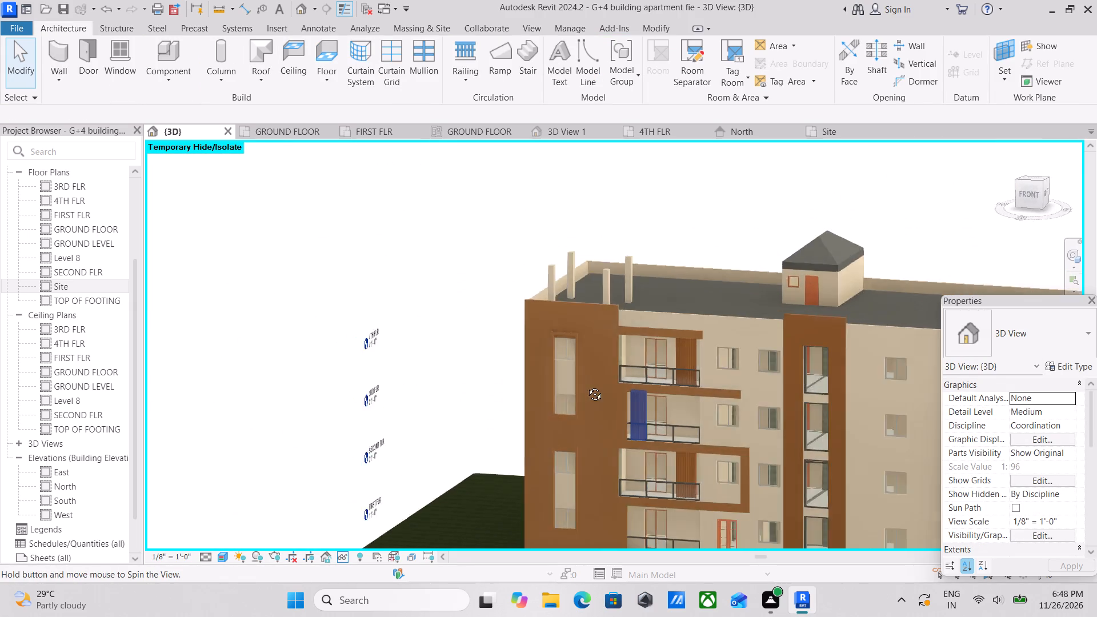
shift+middle_drag(586, 386, 619, 394)
shift+middle_drag(619, 394, 694, 390)
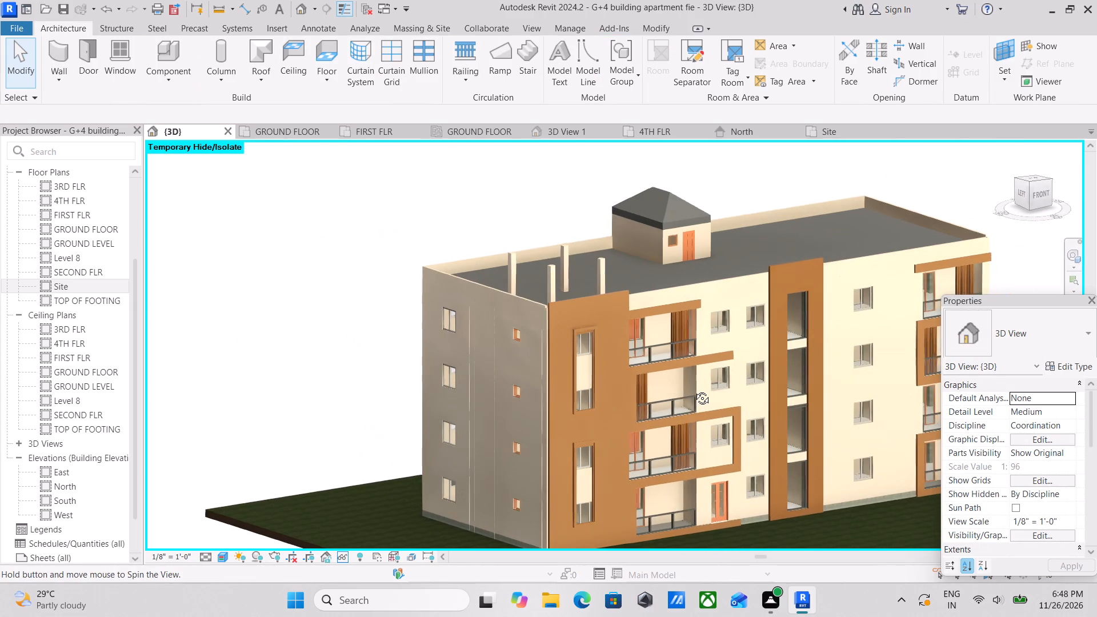
shift+middle_drag(694, 390, 630, 405)
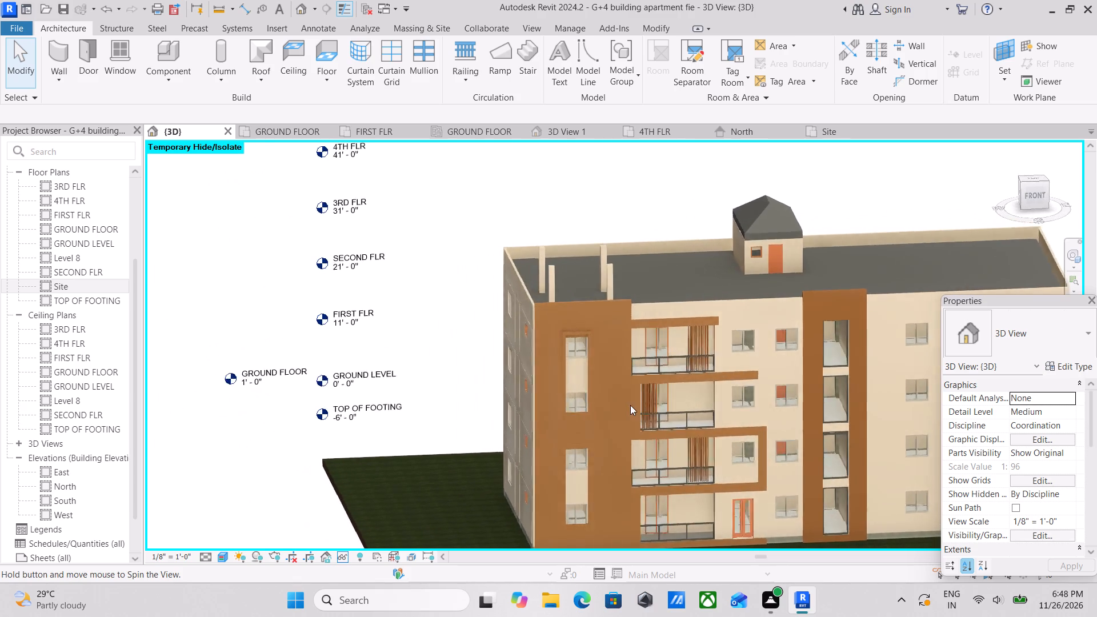
scroll(630, 405, down, 2)
shift+middle_drag(630, 405, 502, 436)
shift+middle_drag(570, 419, 347, 466)
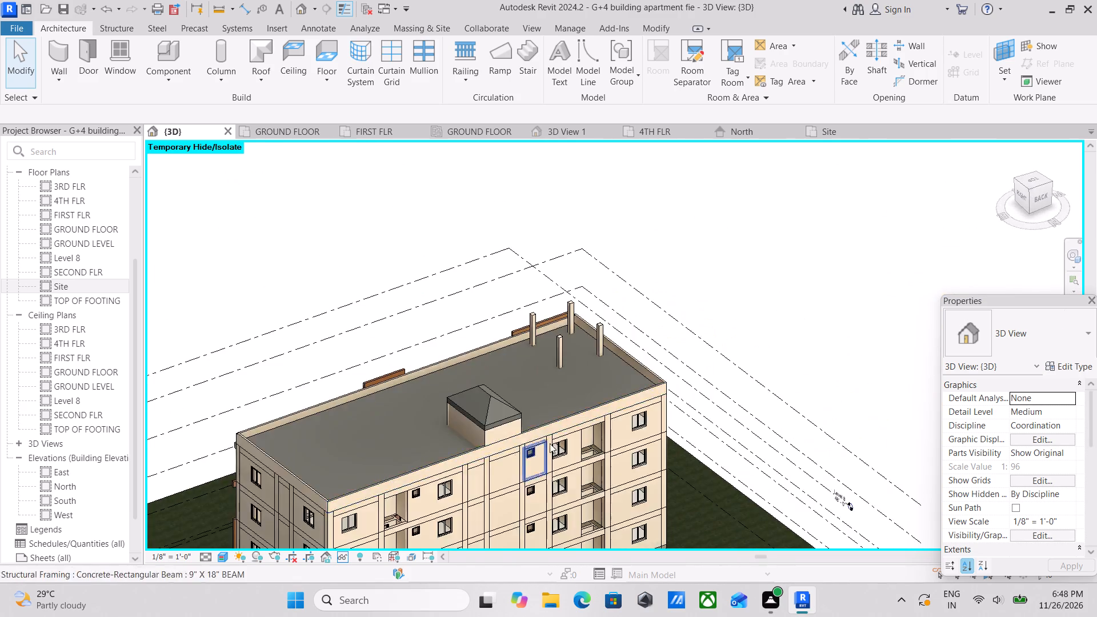
shift+middle_drag(550, 443, 430, 478)
middle_drag(573, 425, 602, 550)
shift+middle_drag(602, 550, 632, 452)
Copy the four 1' X 1' roof columns parallel to the front parapet to the opposite end of the roof.
scroll(581, 463, up, 1)
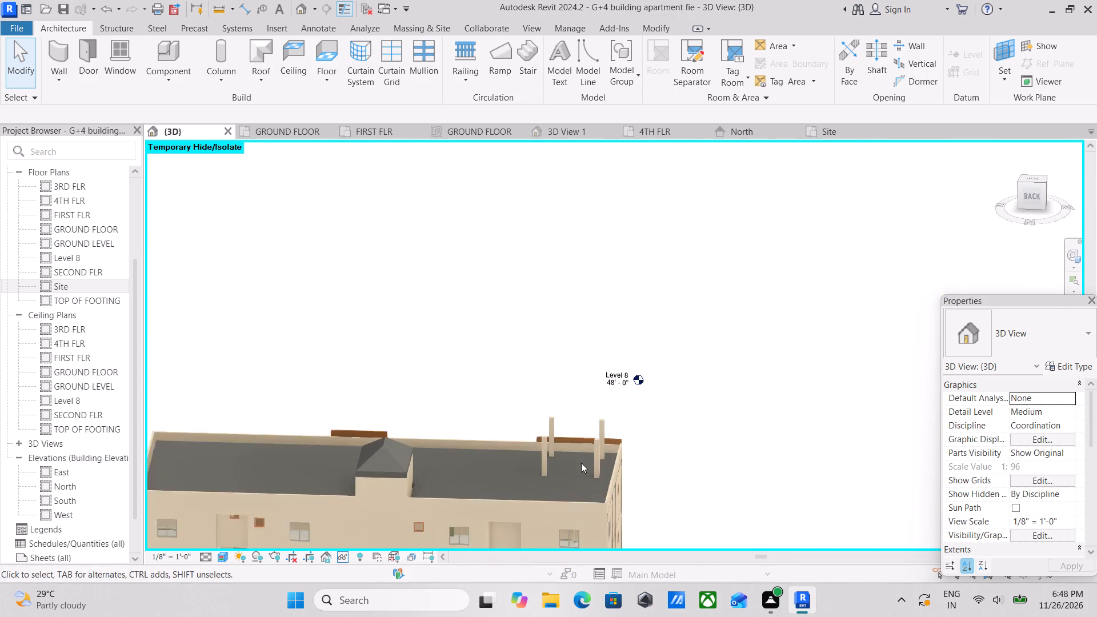
scroll(581, 463, up, 2)
shift+middle_drag(594, 496, 601, 567)
shift+middle_drag(592, 524, 595, 589)
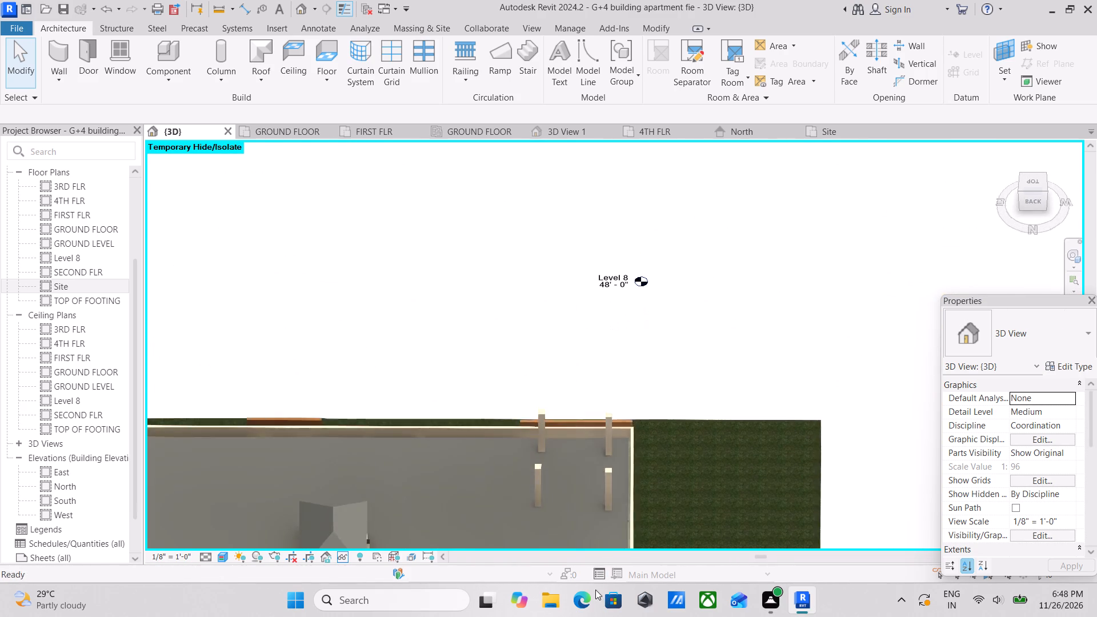
shift+middle_drag(567, 544, 582, 584)
ctrl+click(620, 493)
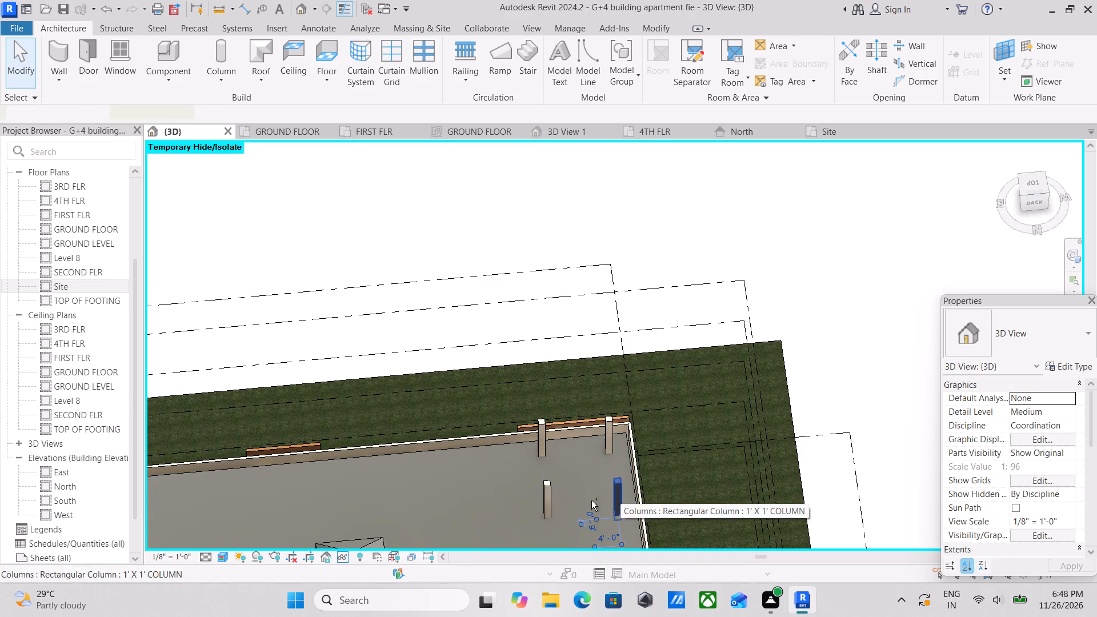
ctrl+click(545, 486)
ctrl+click(539, 425)
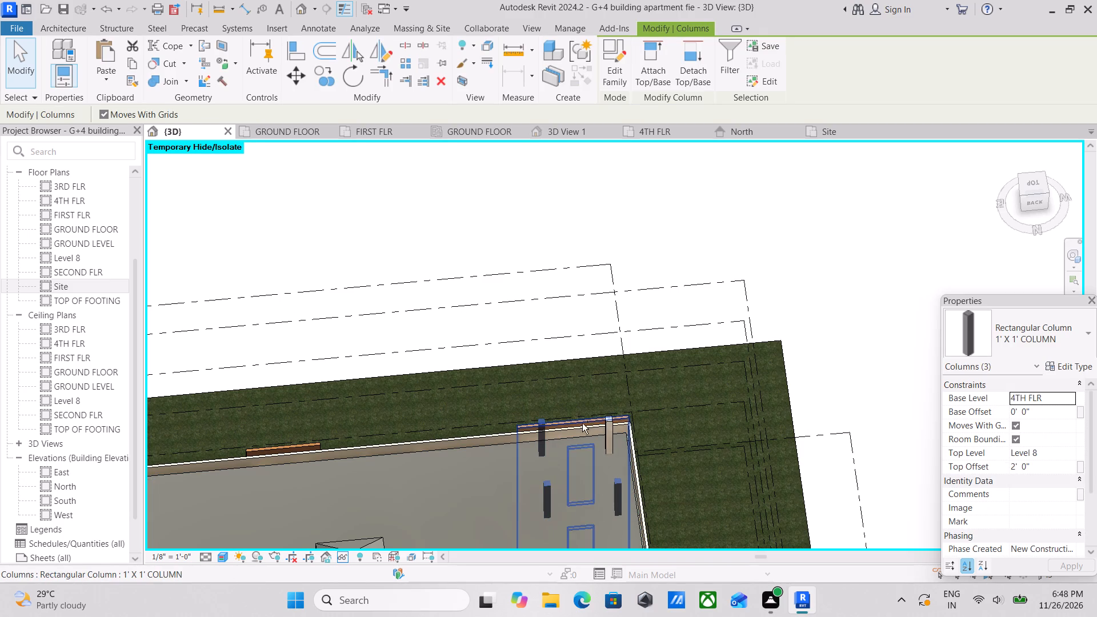
ctrl+click(610, 418)
scroll(562, 480, down, 3)
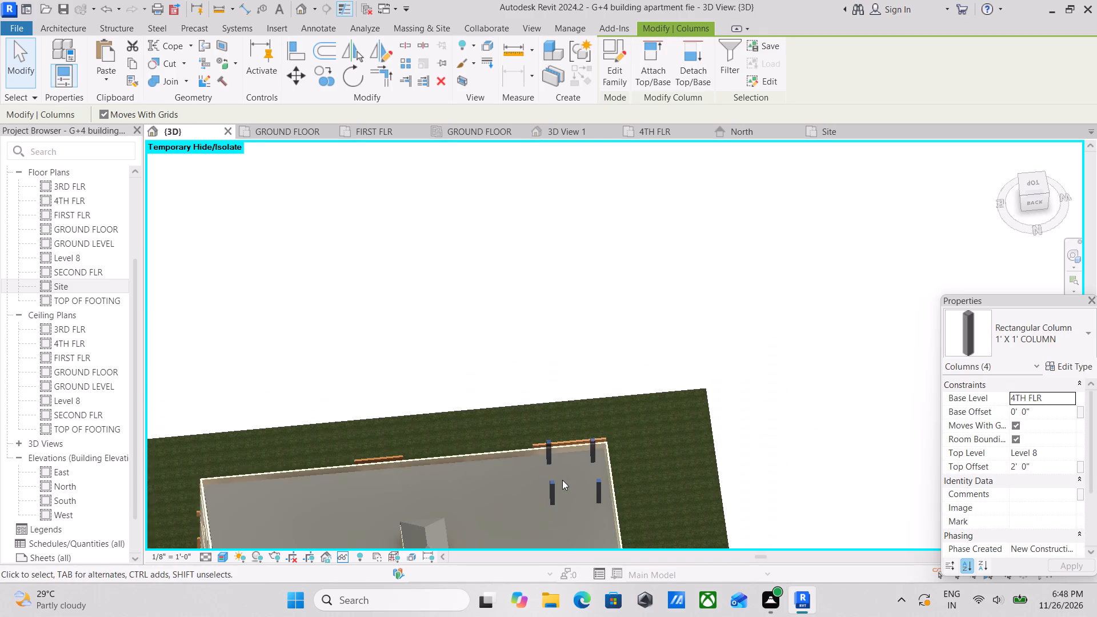
shift+middle_drag(562, 480, 590, 571)
middle_drag(583, 510, 570, 550)
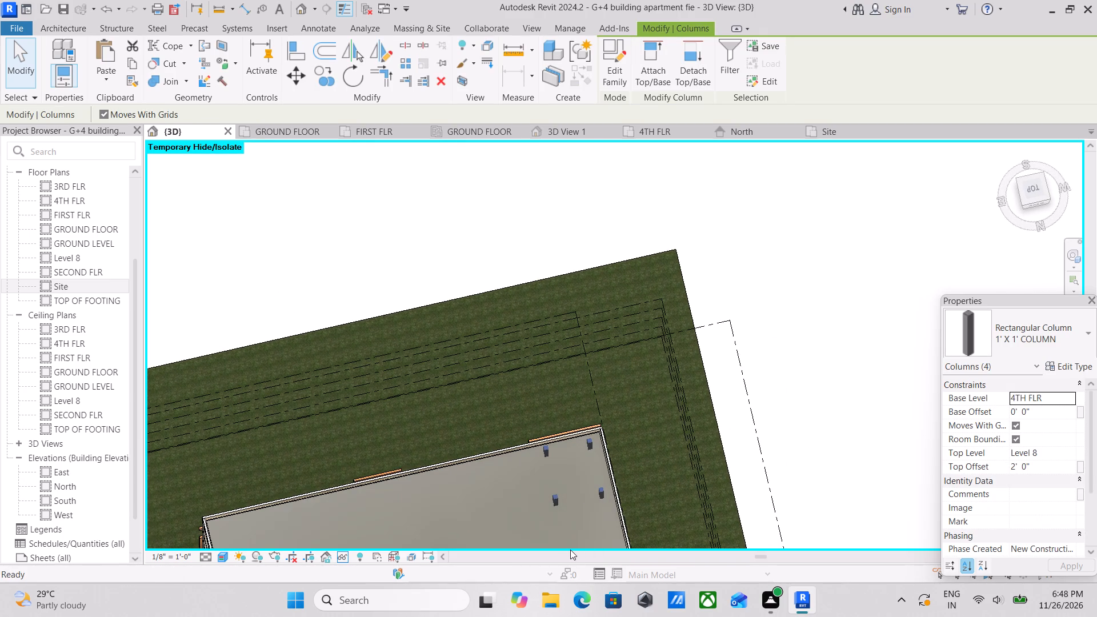
text(CO)
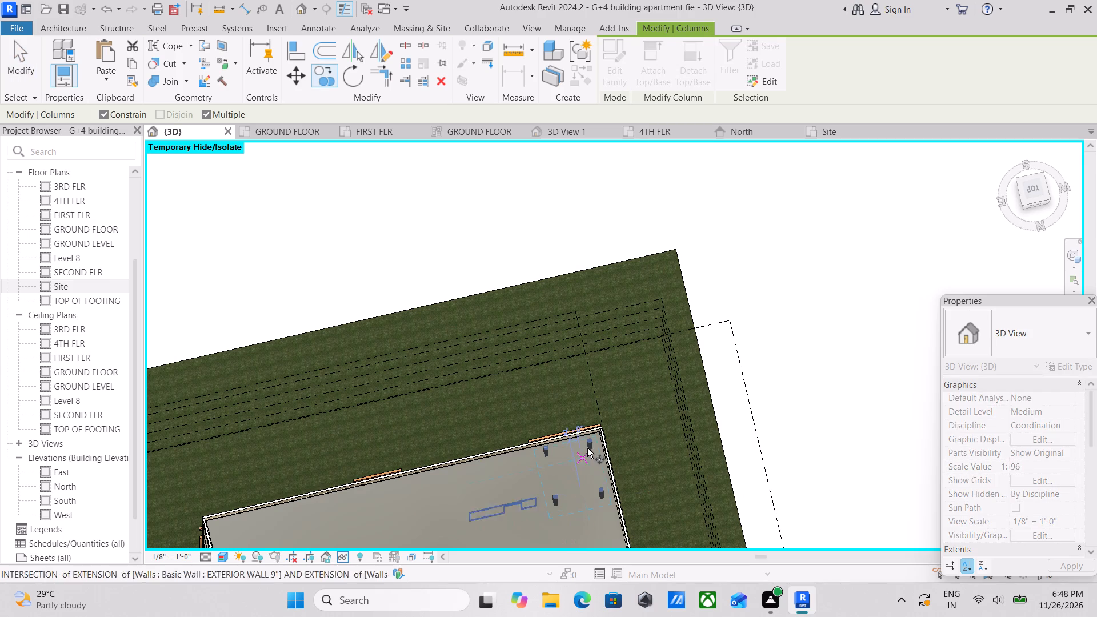
scroll(592, 440, up, 9)
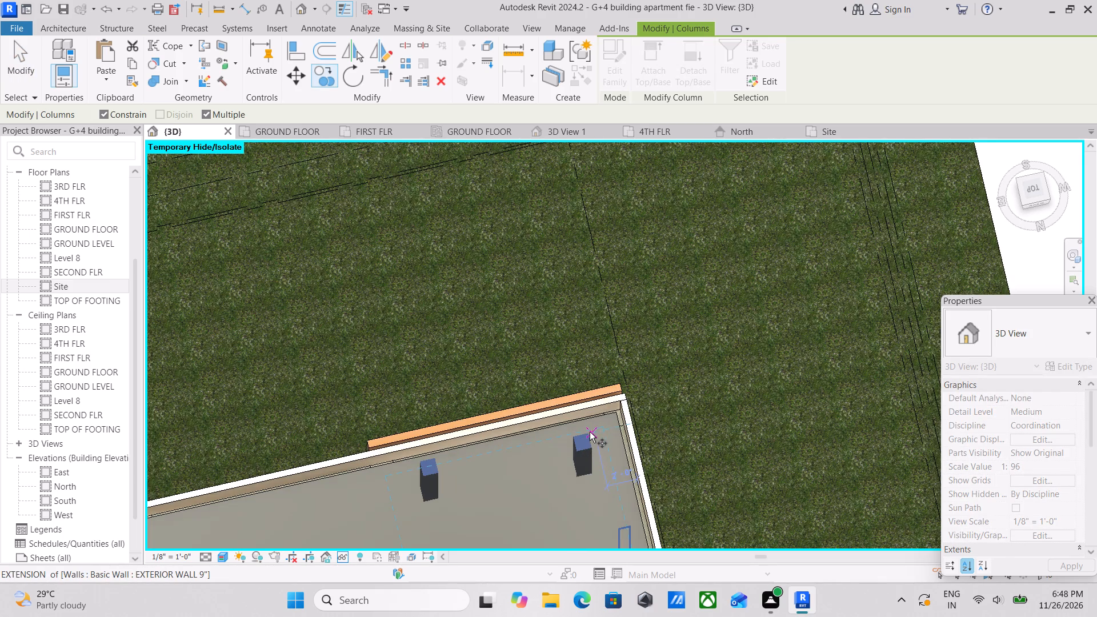
click(586, 435)
middle_drag(434, 468, 780, 403)
middle_drag(550, 464, 553, 463)
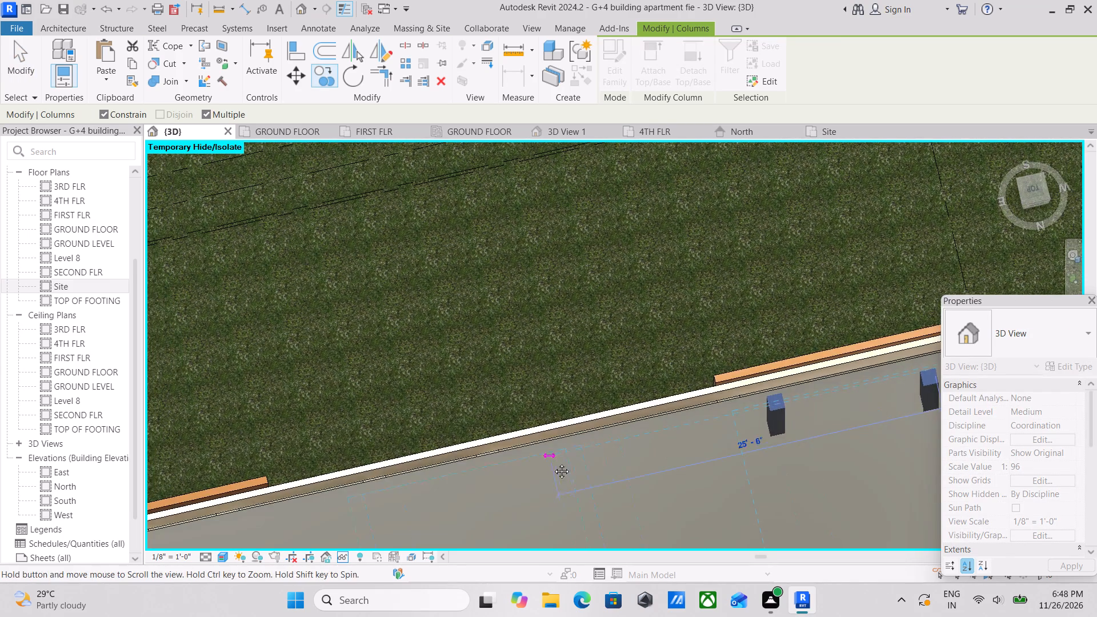
middle_drag(553, 463, 809, 385)
middle_drag(605, 440, 862, 382)
middle_drag(576, 420, 869, 366)
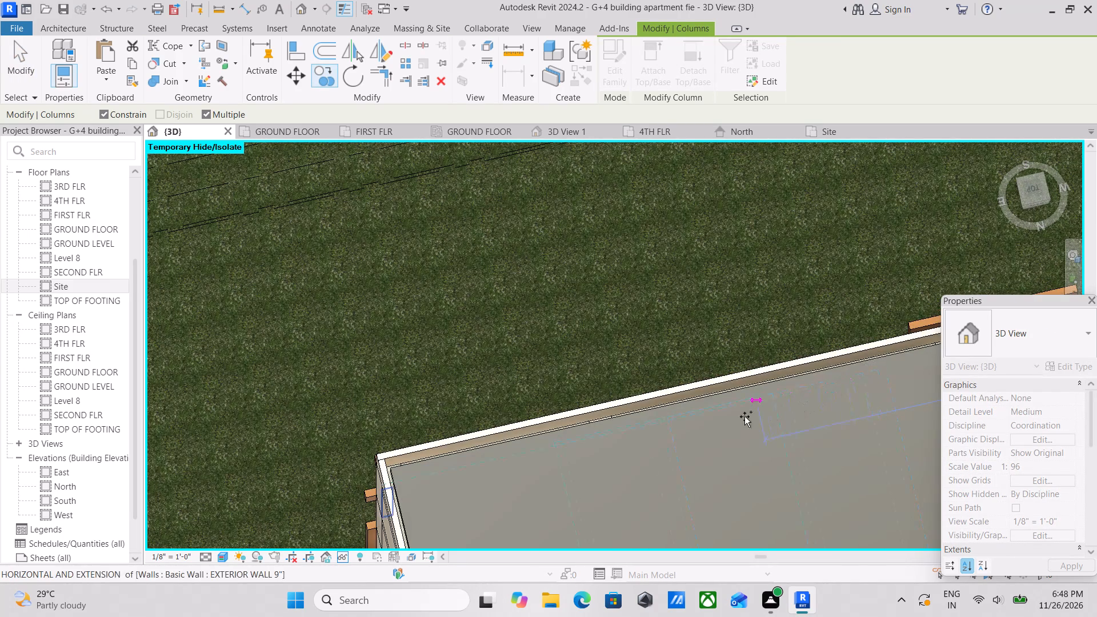
click(629, 445)
scroll(629, 445, down, 3)
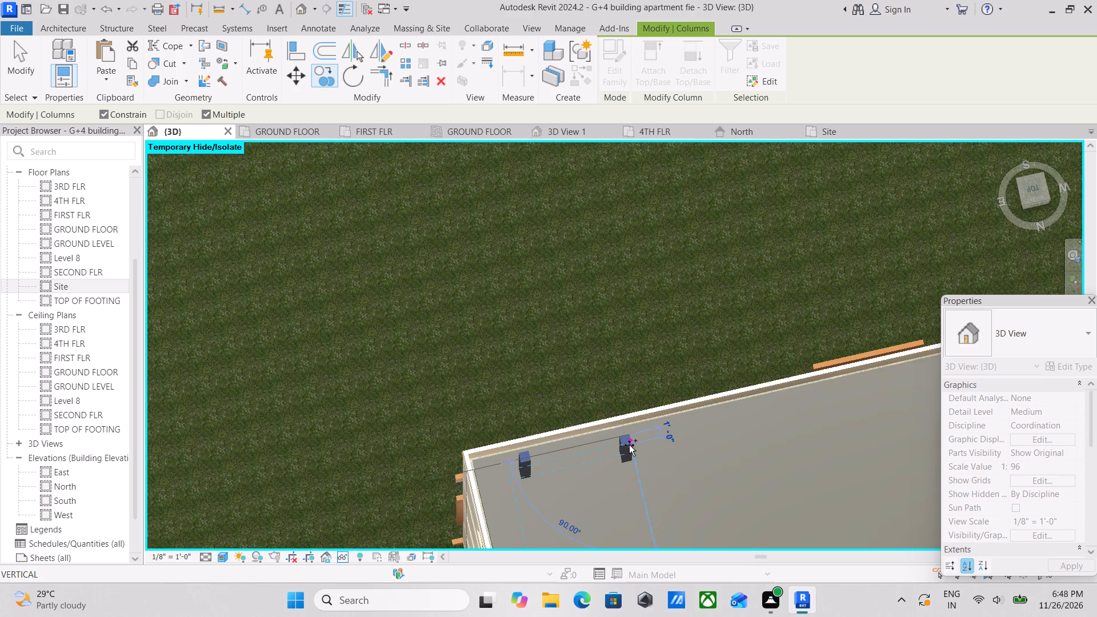
key(Escape)
key(Escape)
Examine the copied group of four columns at the far end of the roof from above and in perspective.
scroll(631, 445, down, 3)
middle_drag(631, 445, 631, 404)
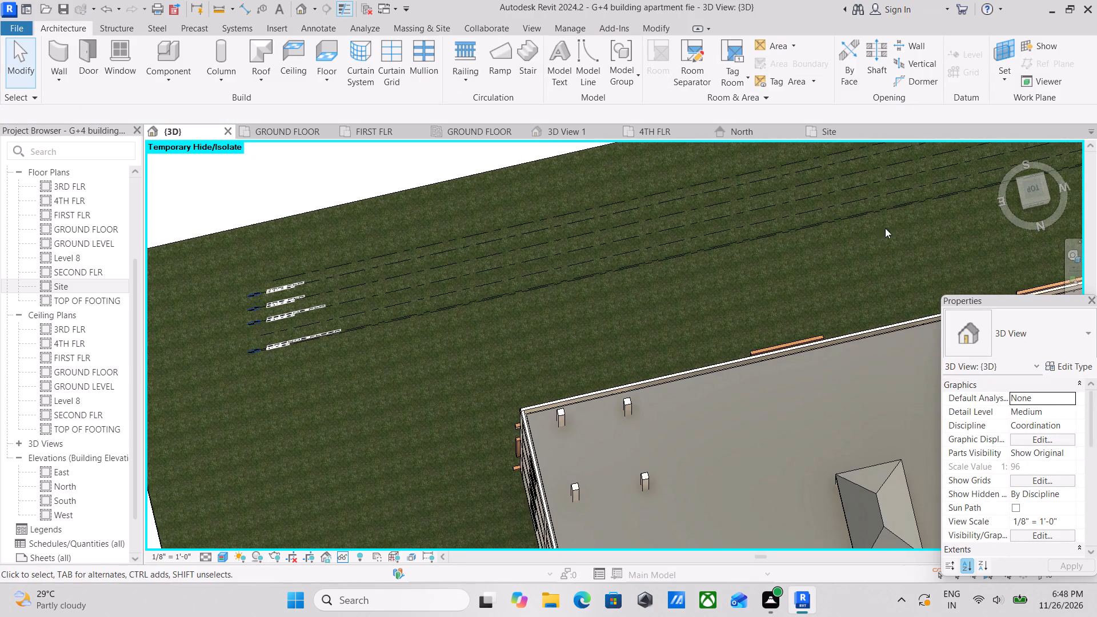
click(1023, 201)
scroll(453, 364, up, 5)
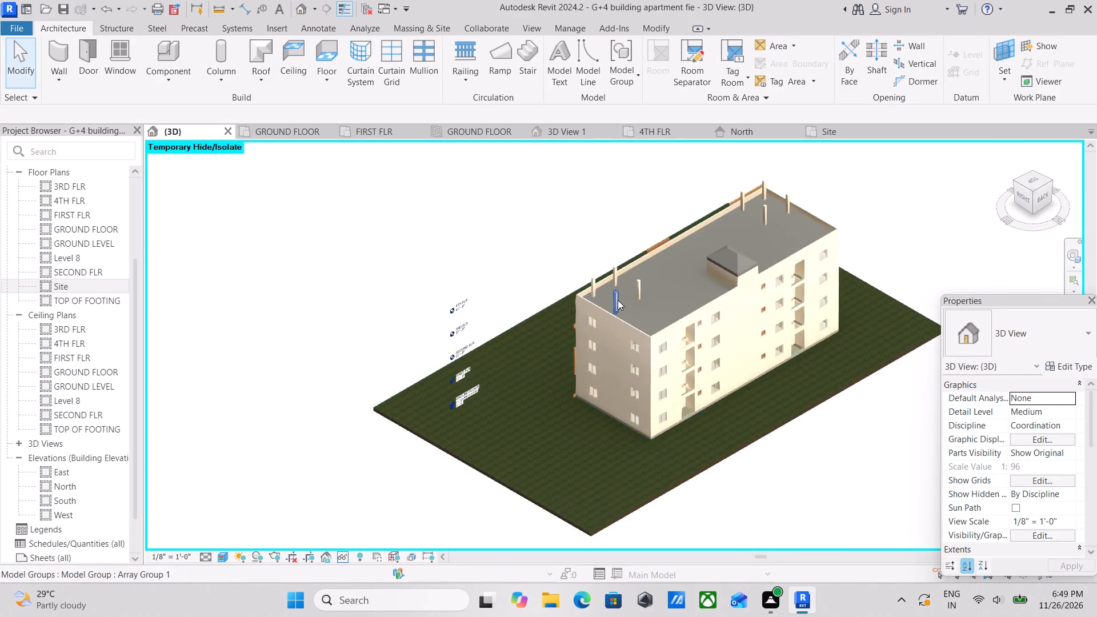
middle_drag(618, 300, 590, 424)
scroll(593, 384, up, 6)
middle_drag(612, 398, 607, 399)
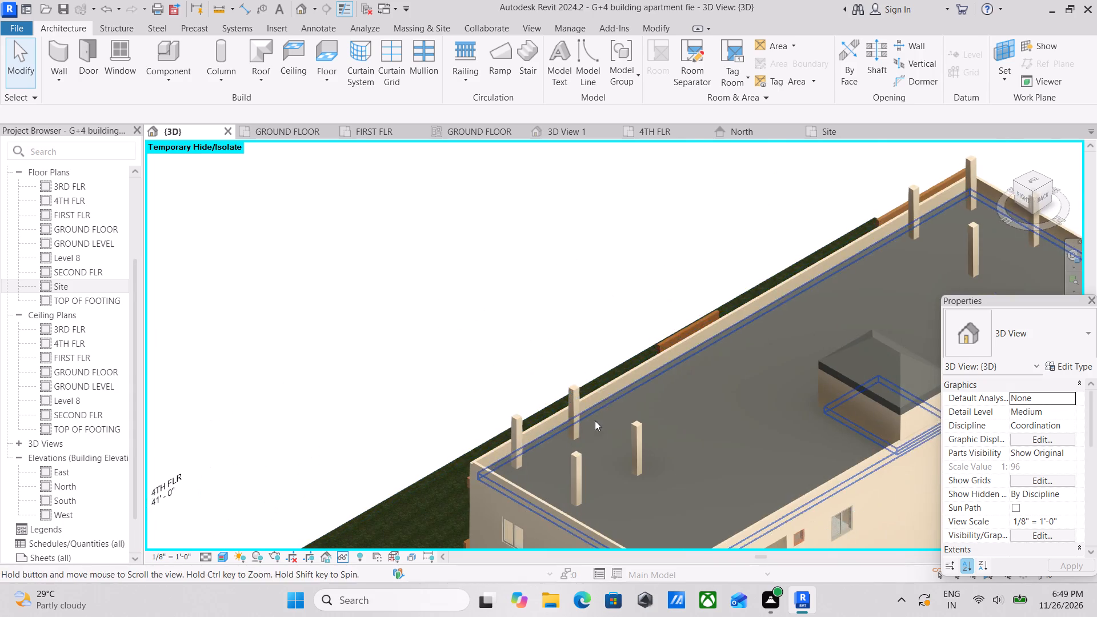
scroll(558, 436, up, 2)
scroll(611, 426, up, 1)
middle_drag(611, 426, 558, 426)
key(Escape)
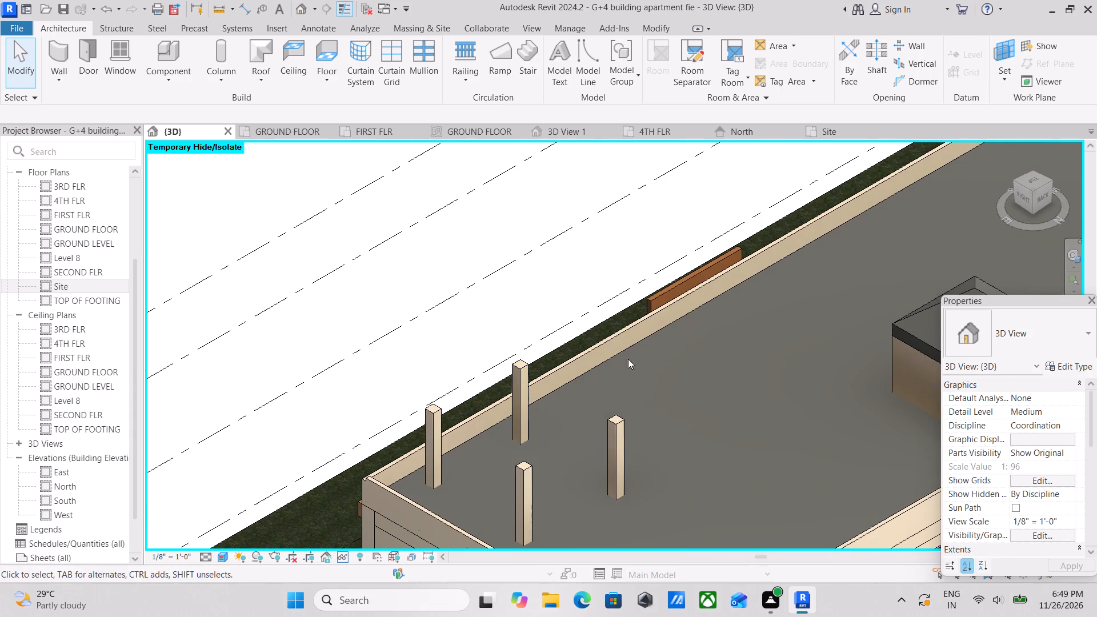
Start an in-place model in the Generic Models category, keeping the default name Generic Models 15.
click(158, 77)
click(169, 139)
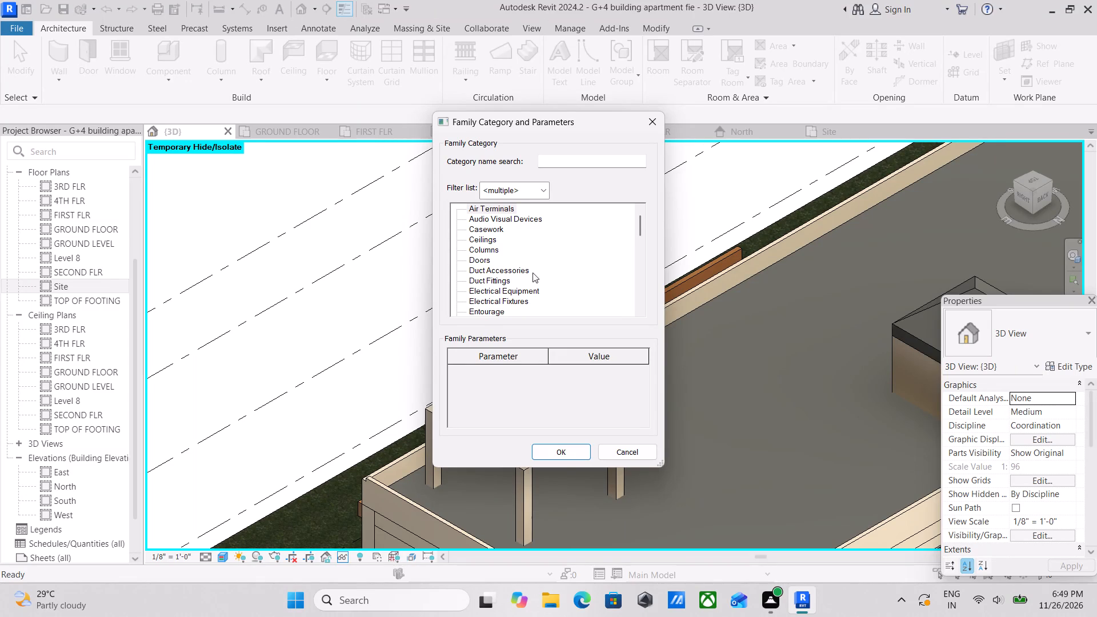
scroll(518, 278, down, 4)
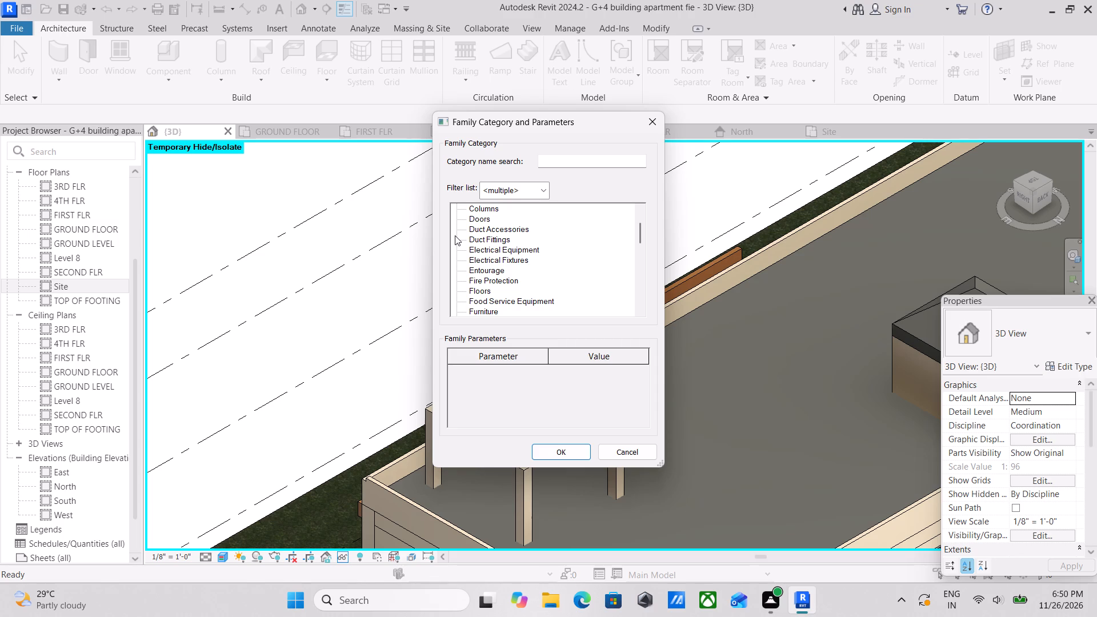
scroll(491, 221, down, 5)
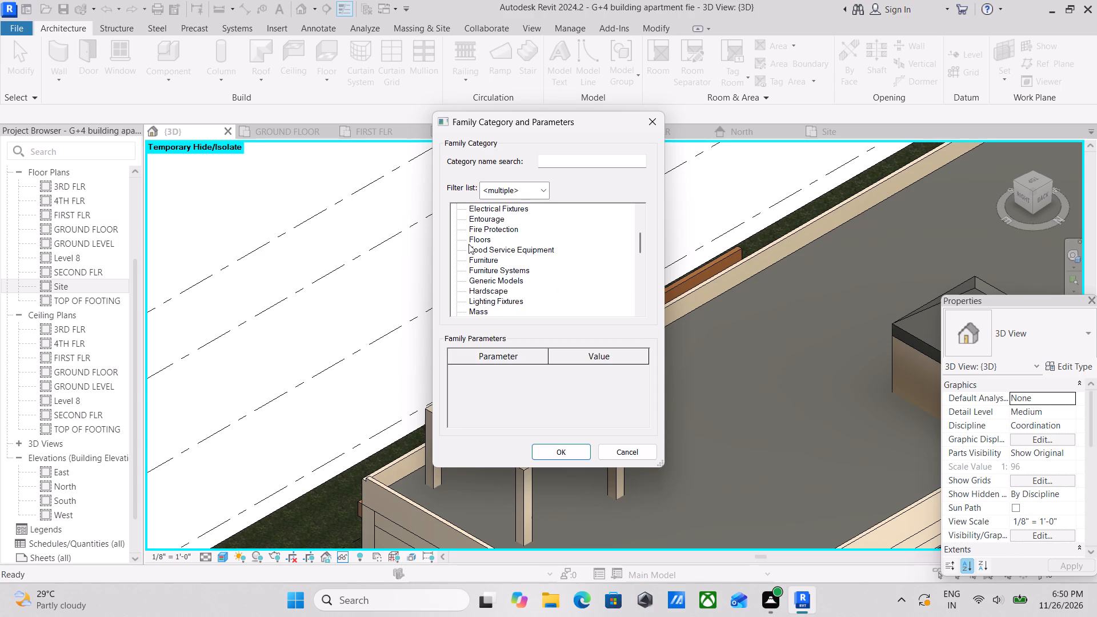
scroll(468, 247, down, 3)
scroll(470, 262, up, 1)
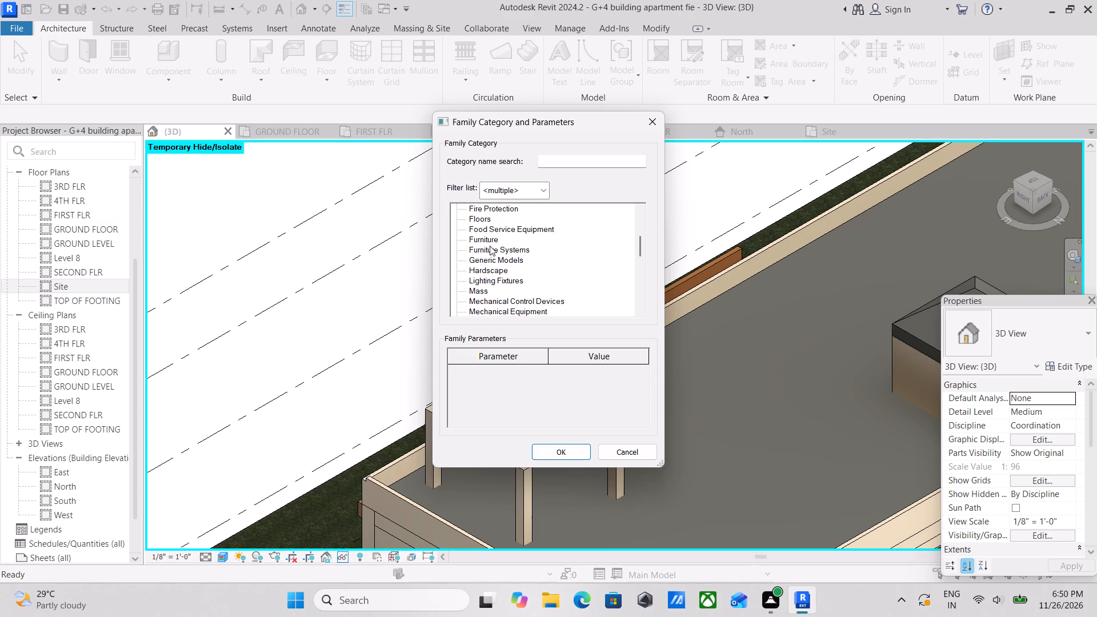
scroll(490, 242, up, 16)
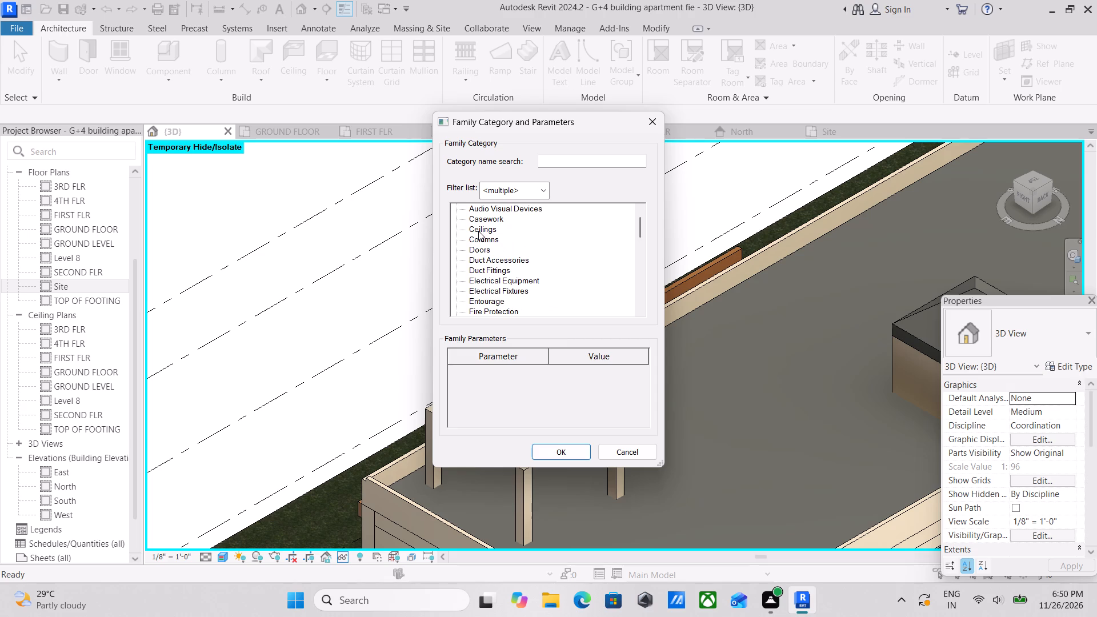
scroll(478, 231, down, 3)
scroll(478, 238, up, 1)
scroll(478, 238, down, 3)
scroll(494, 309, down, 3)
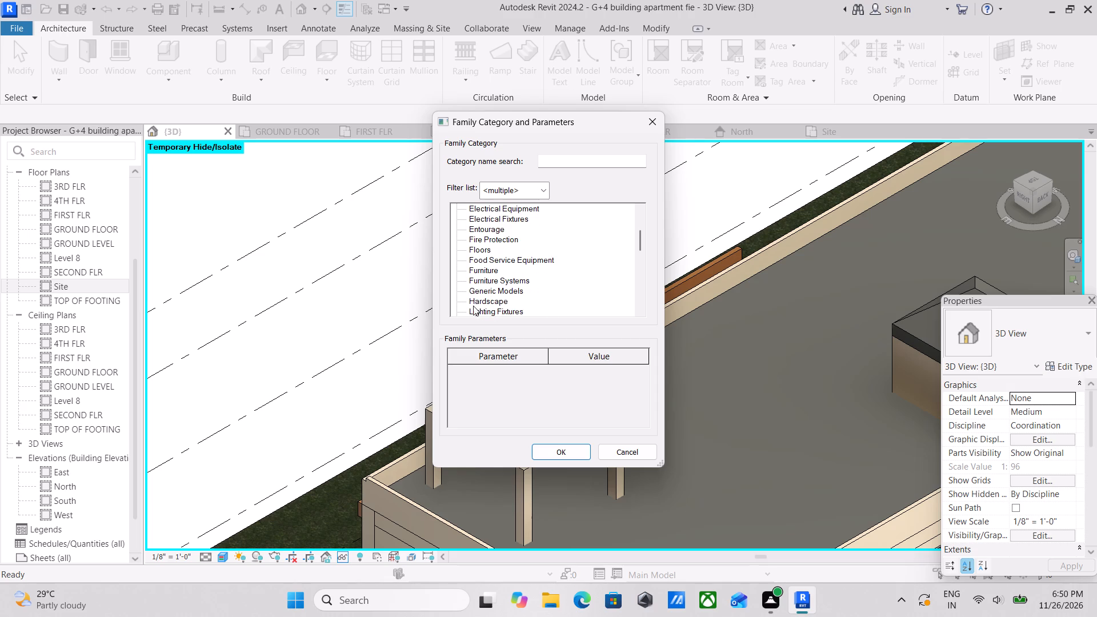
scroll(475, 288, down, 1)
click(489, 275)
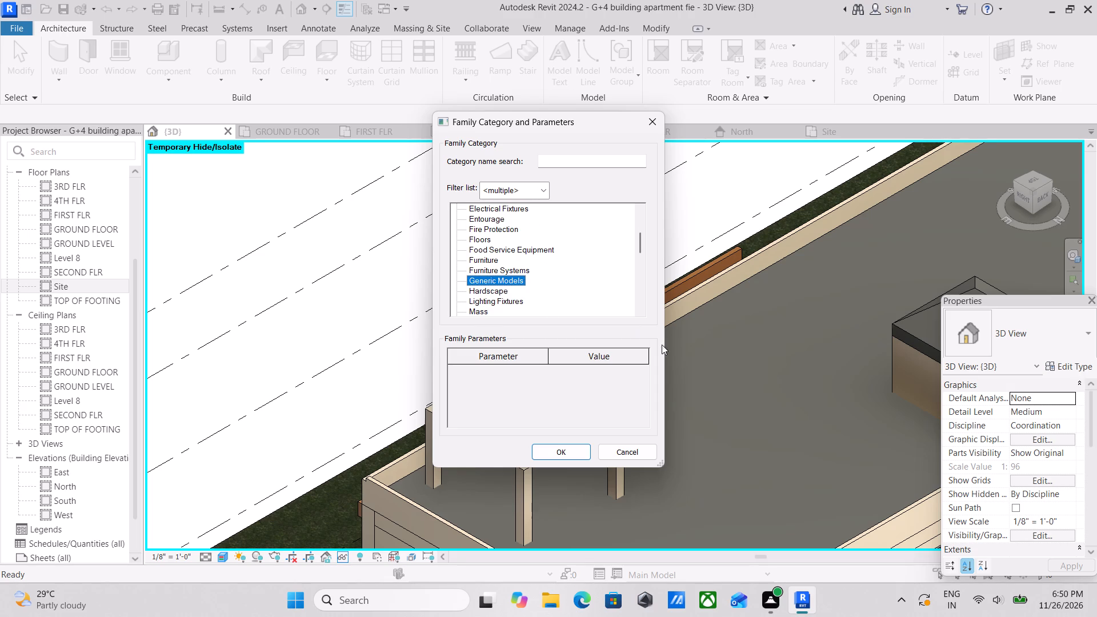
click(568, 452)
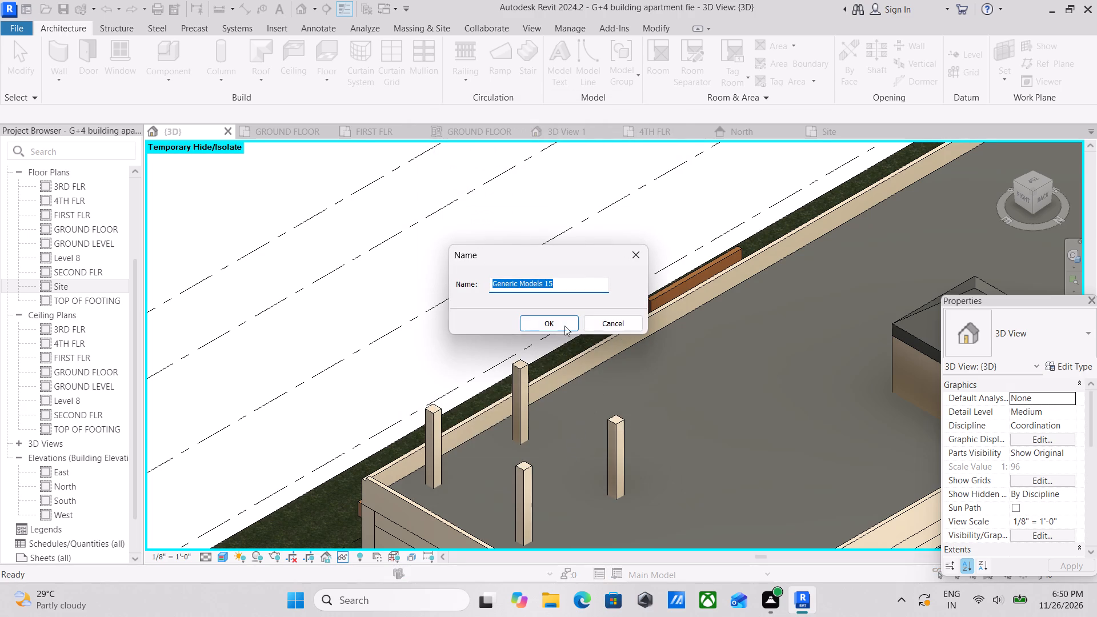
click(550, 319)
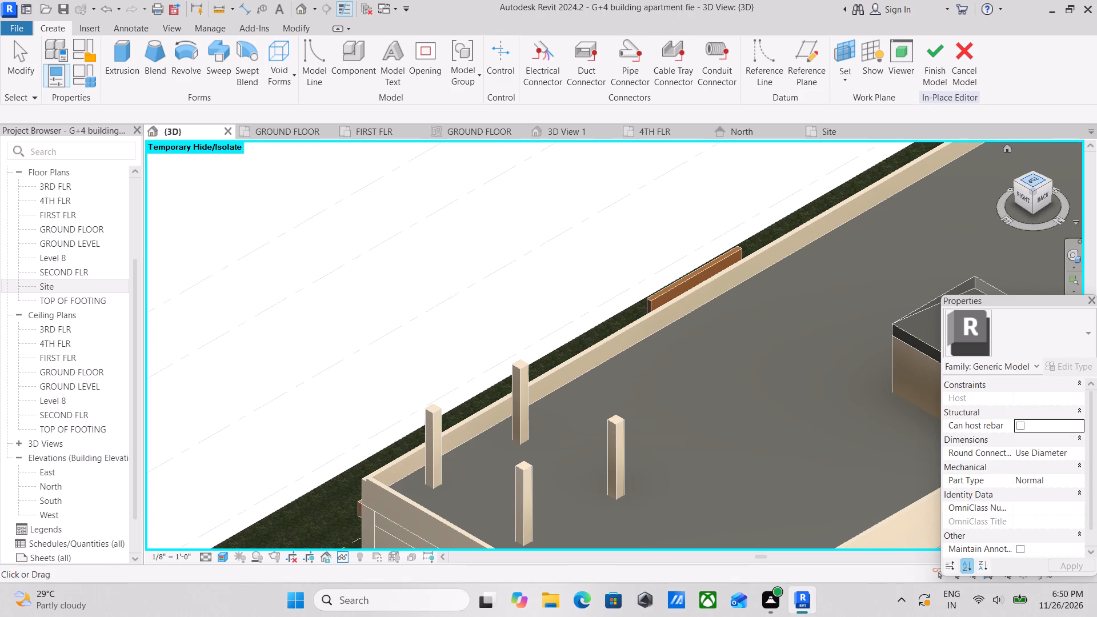
Inspect the tops of the four copied roof columns from above and from the back corner of the building.
click(1032, 178)
scroll(680, 240, up, 2)
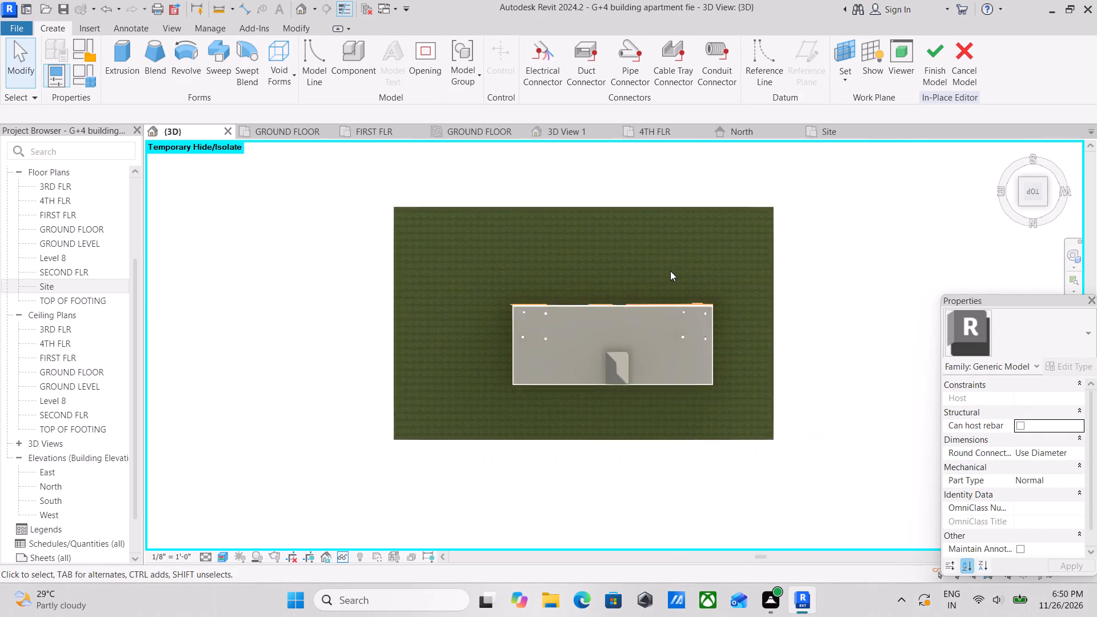
scroll(670, 271, up, 2)
middle_drag(454, 333, 531, 338)
scroll(454, 333, up, 1)
scroll(533, 338, up, 1)
scroll(627, 367, up, 3)
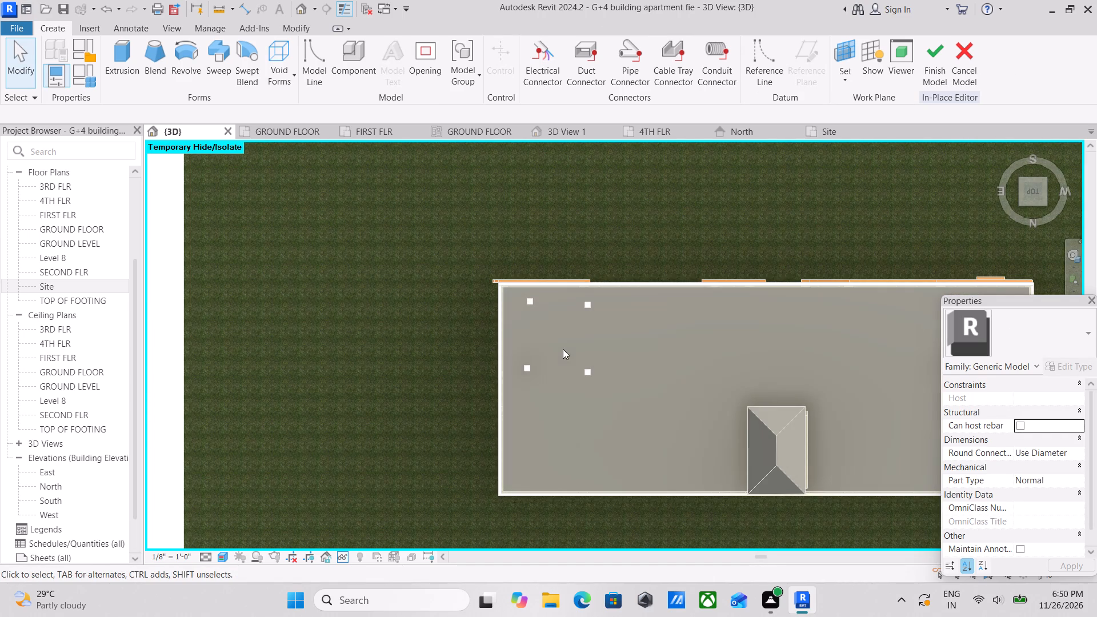
shift+middle_drag(592, 356, 671, 316)
scroll(556, 383, up, 1)
middle_drag(556, 383, 535, 370)
scroll(546, 417, up, 2)
click(559, 409)
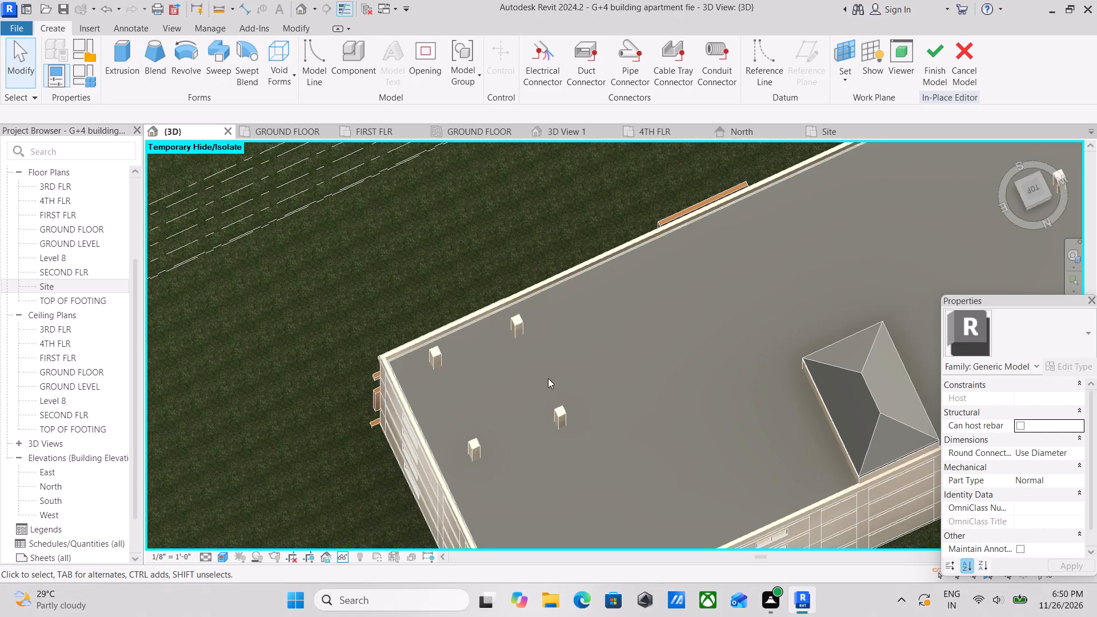
scroll(537, 356, up, 3)
scroll(576, 278, down, 1)
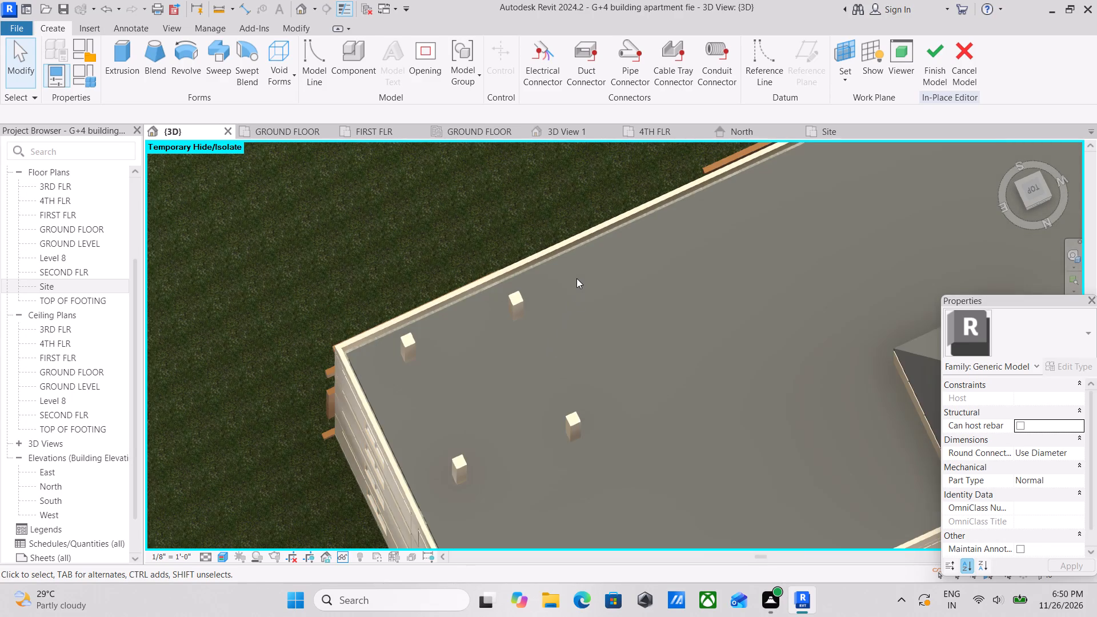
shift+middle_drag(556, 355, 654, 222)
shift+middle_drag(636, 391, 576, 277)
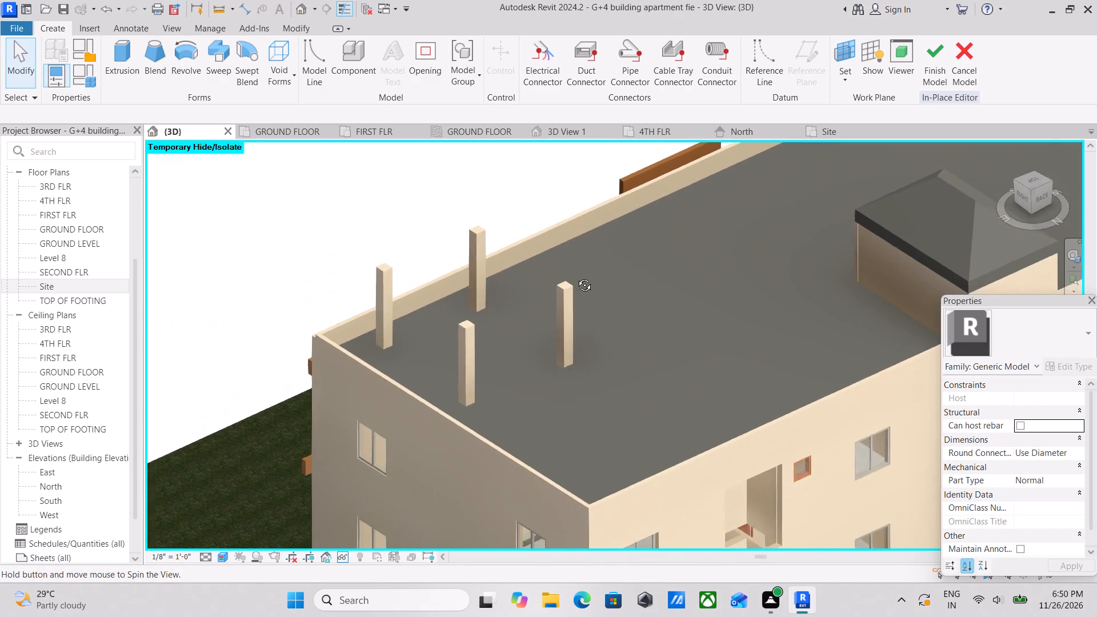
shift+middle_drag(576, 277, 579, 274)
scroll(579, 274, down, 1)
shift+middle_drag(579, 273, 616, 250)
shift+middle_drag(633, 275, 519, 320)
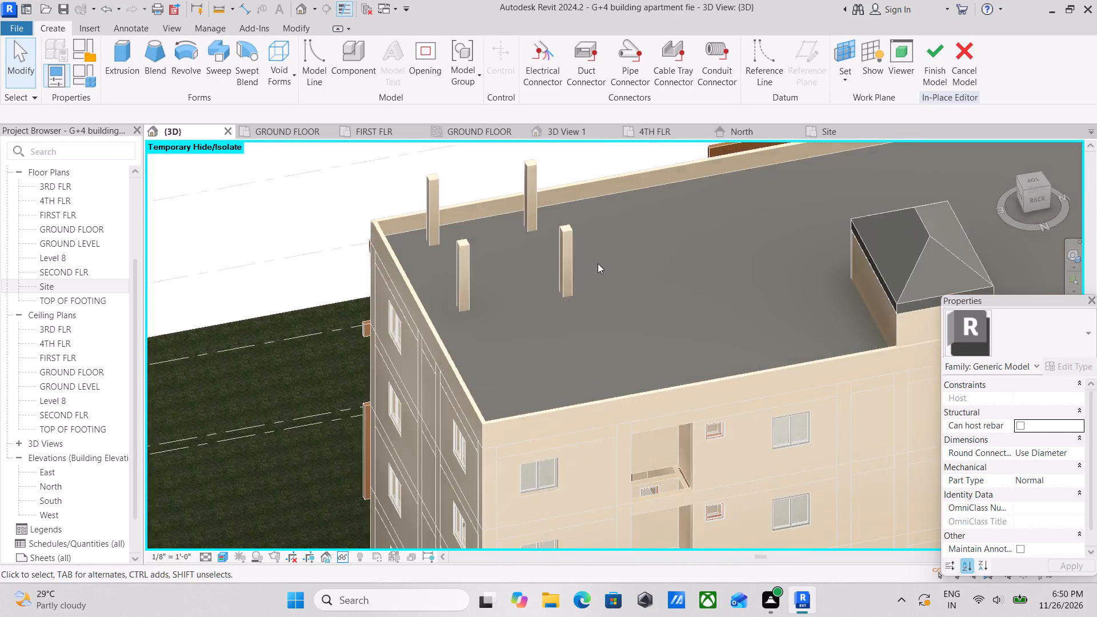
middle_drag(598, 269, 572, 428)
shift+middle_drag(570, 423, 535, 435)
scroll(513, 390, up, 1)
middle_drag(511, 364, 454, 454)
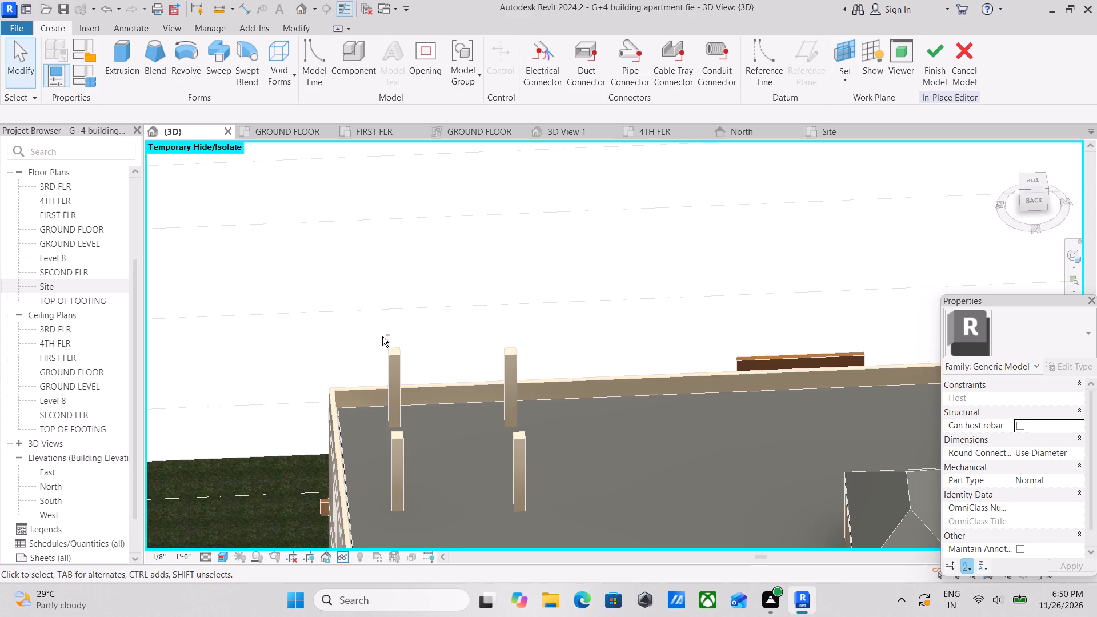
shift+middle_drag(416, 414, 389, 489)
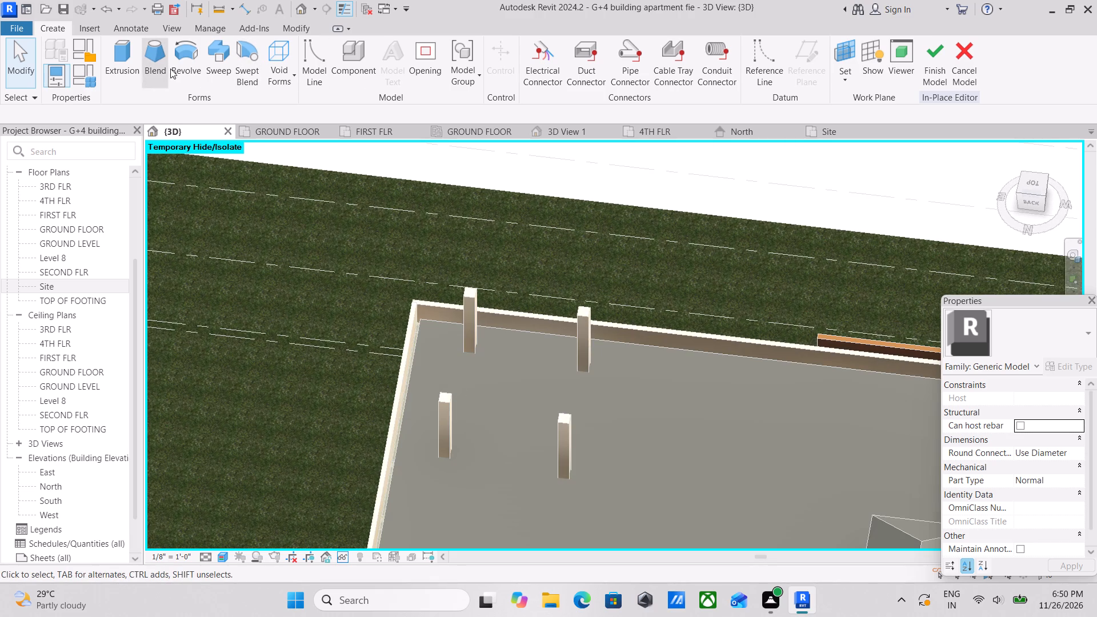
Set the work plane by picking the top face of the 1' X 1' column nearest the roof corner.
click(846, 79)
click(863, 112)
scroll(449, 262, up, 4)
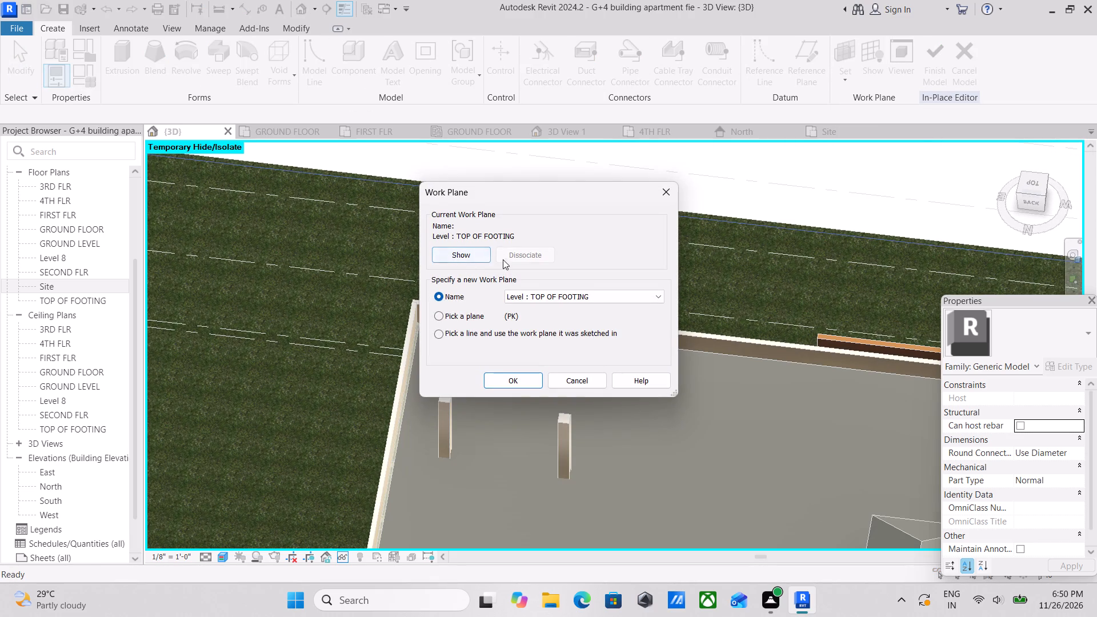
click(438, 315)
scroll(453, 305, up, 3)
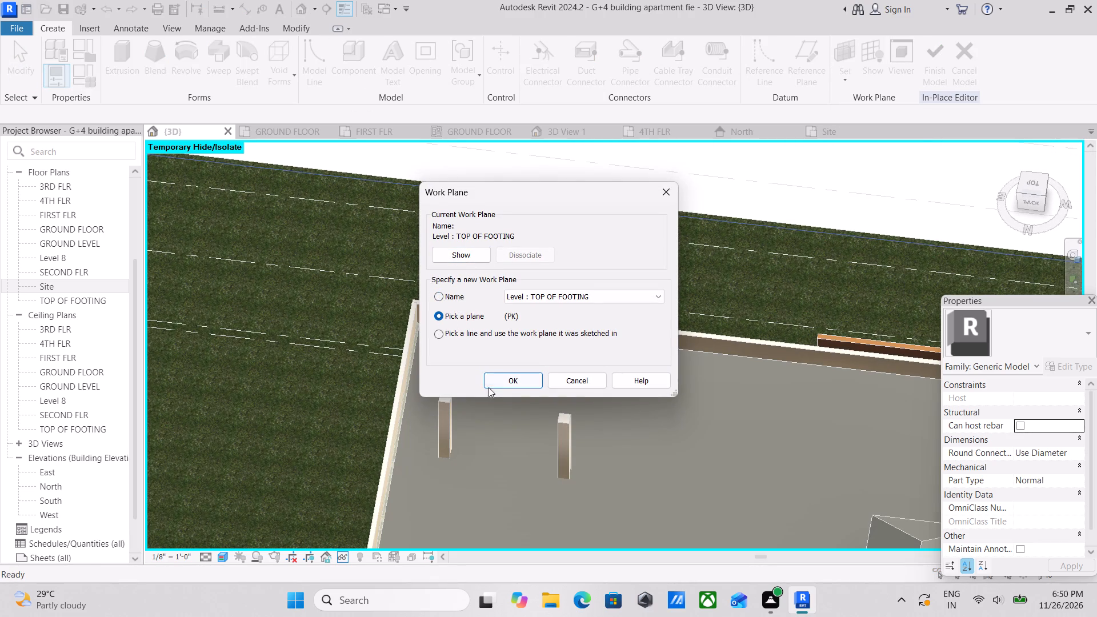
click(490, 379)
scroll(502, 286, up, 2)
middle_drag(502, 286, 494, 400)
scroll(465, 400, up, 4)
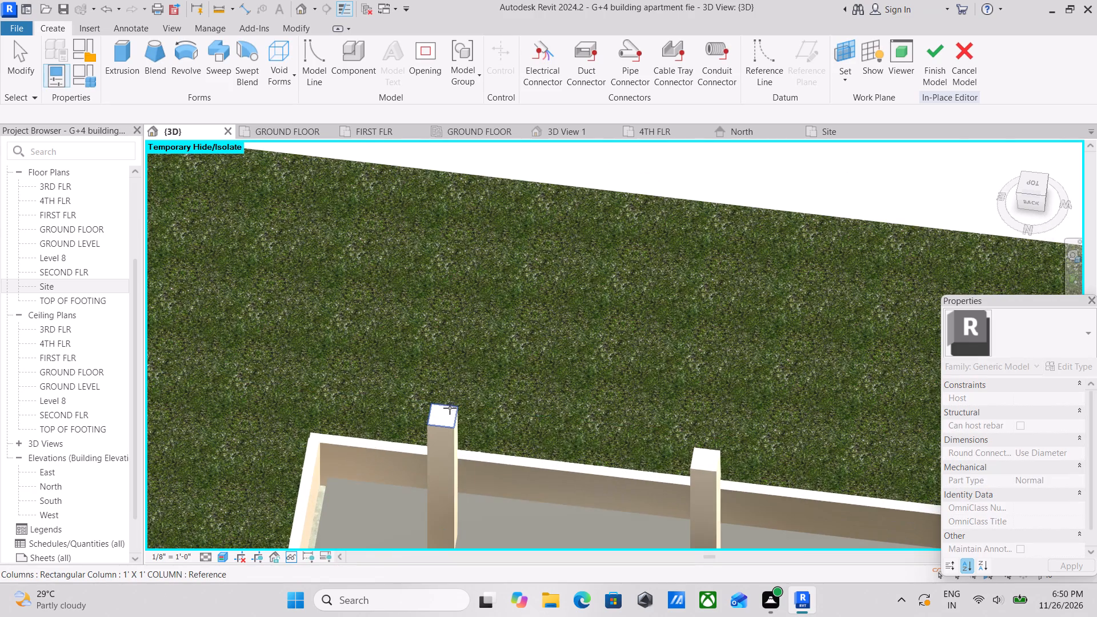
click(450, 408)
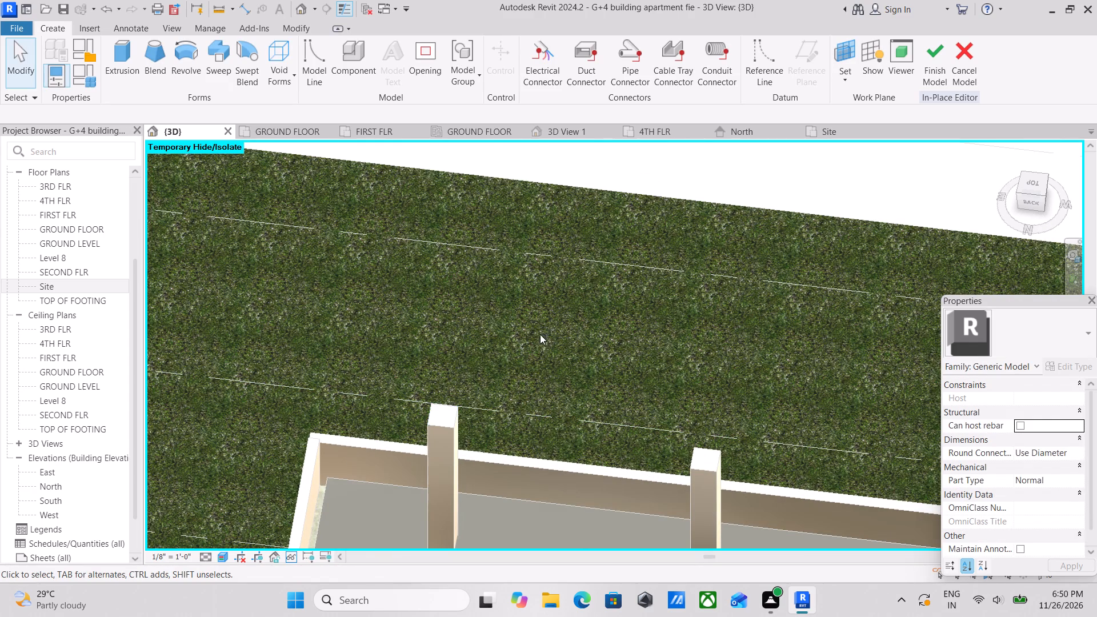
Start an extrusion and sketch a rectangle about 13'-4" long in top view, between the outer corners of two diagonally opposite columns.
click(135, 53)
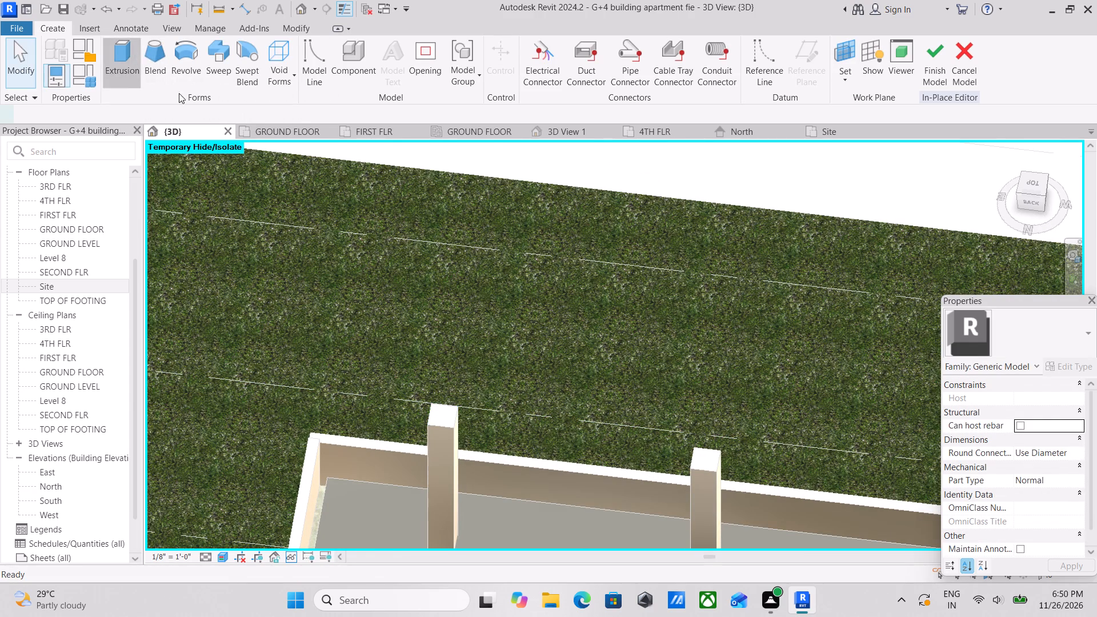
scroll(463, 403, down, 2)
middle_drag(463, 403, 462, 328)
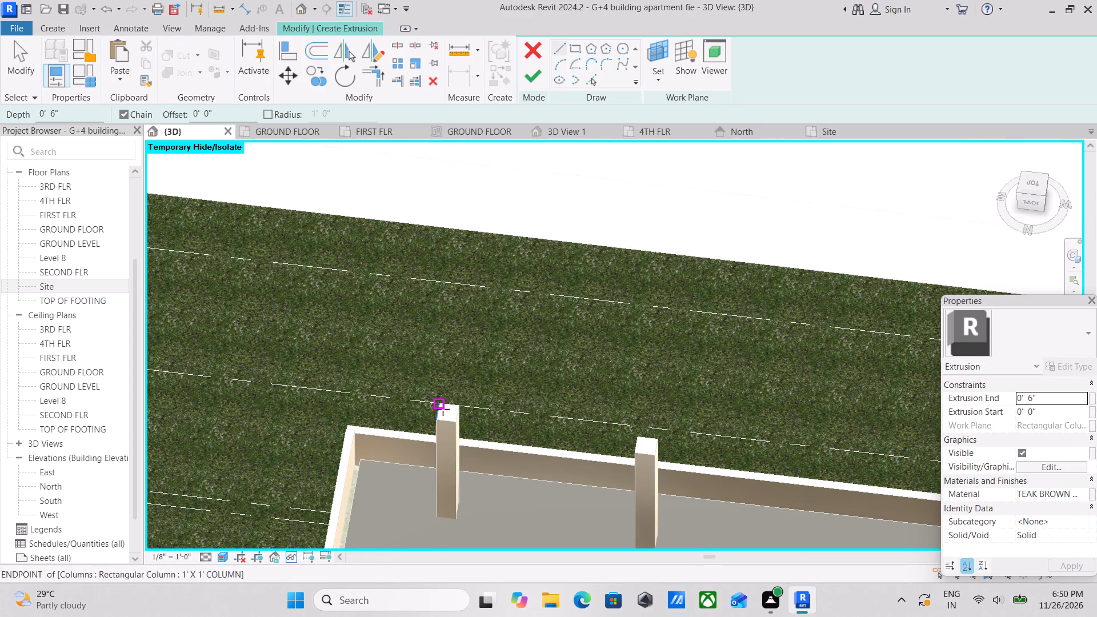
click(443, 409)
key(Escape)
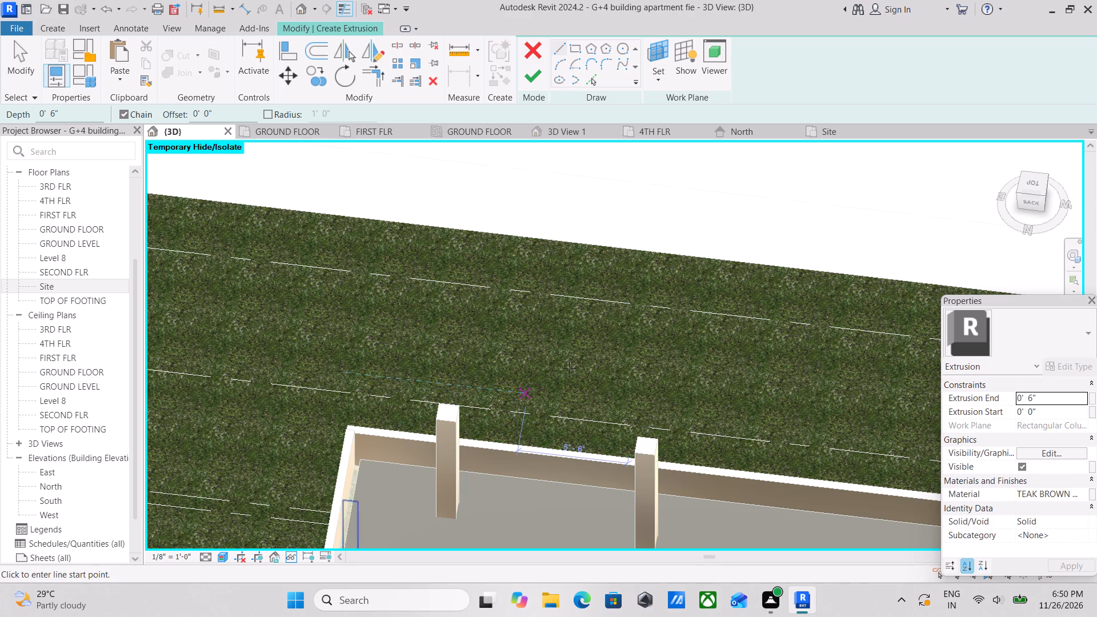
click(1030, 183)
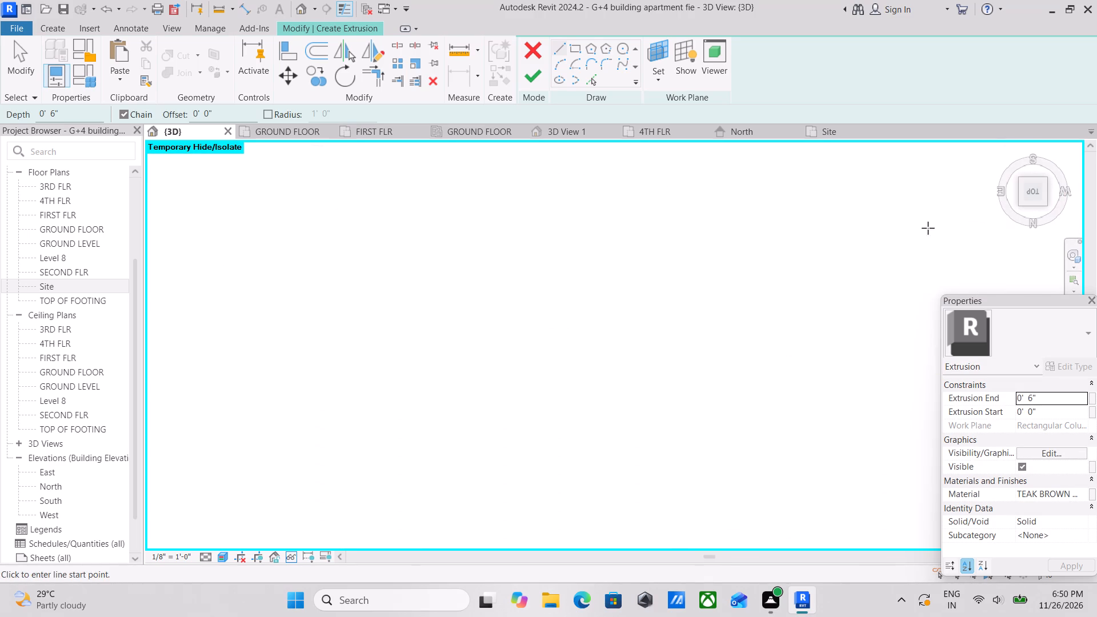
scroll(614, 375, up, 3)
scroll(539, 282, up, 2)
scroll(483, 174, up, 4)
scroll(594, 273, up, 3)
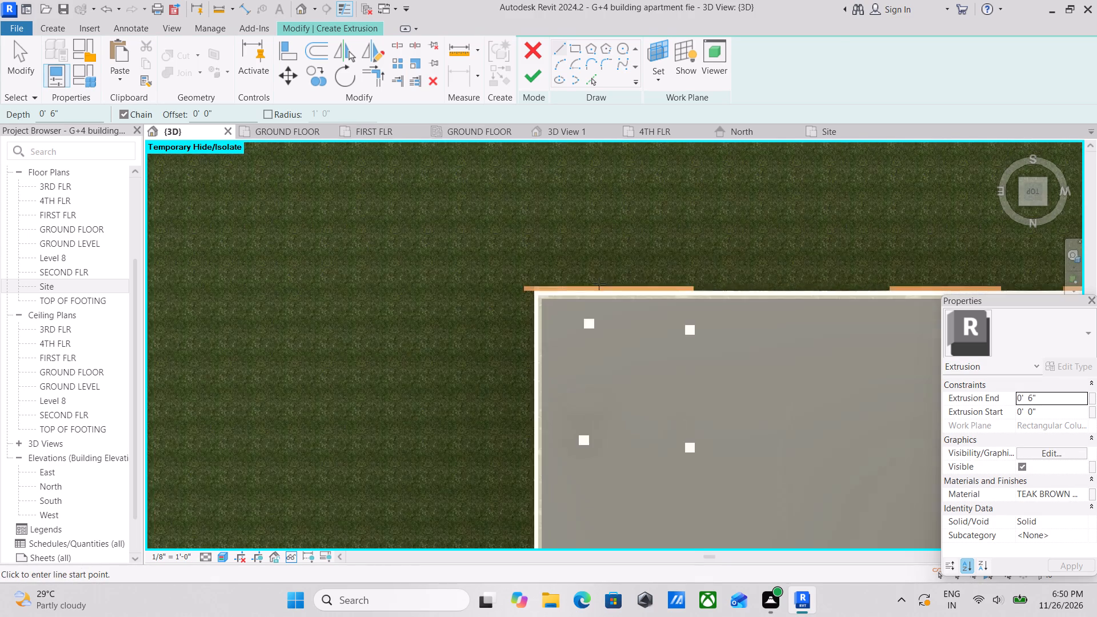
scroll(599, 283, up, 4)
click(573, 322)
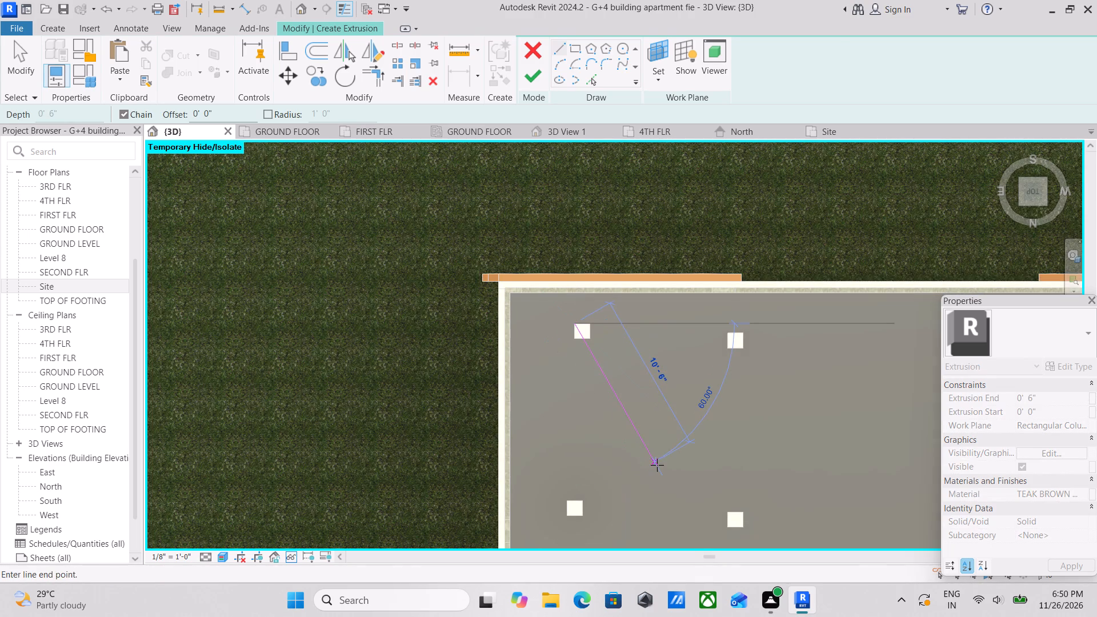
key(Escape)
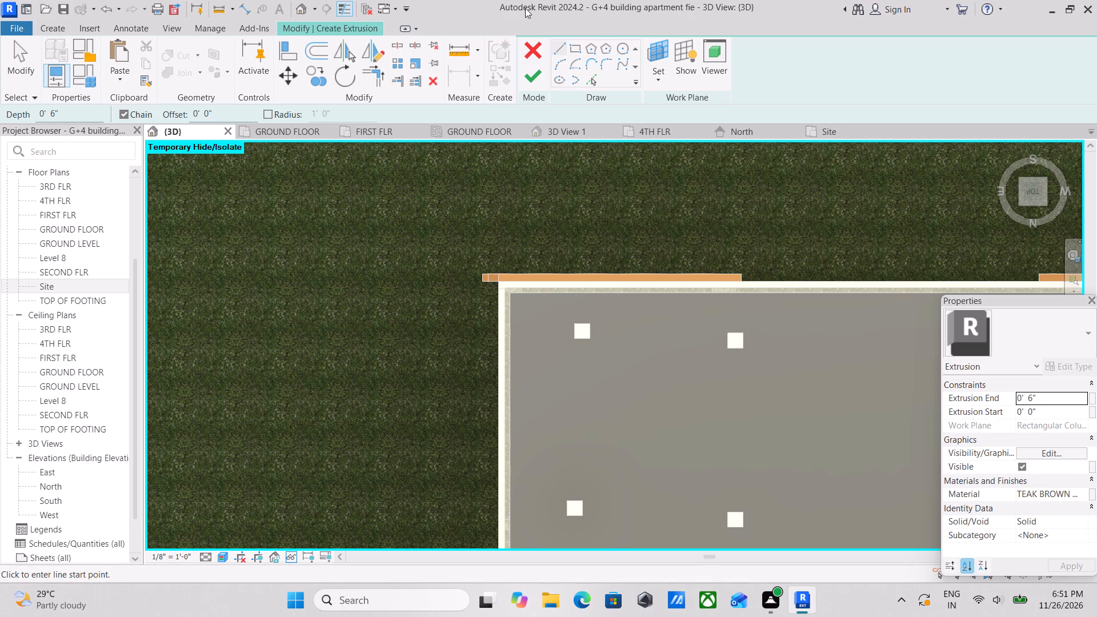
click(572, 46)
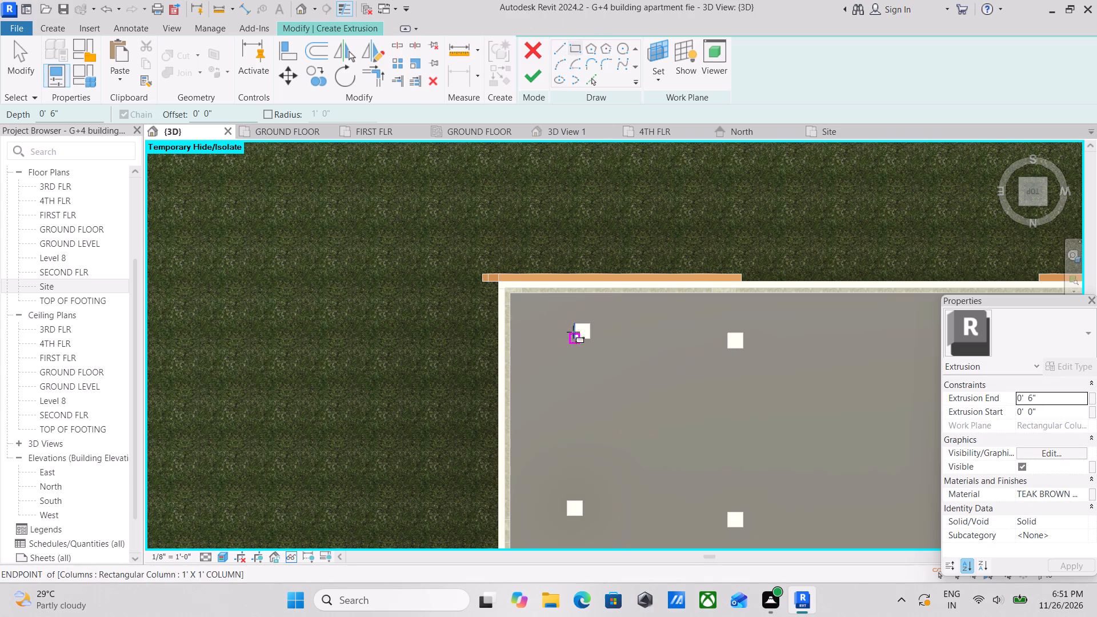
click(571, 324)
middle_drag(640, 482, 586, 369)
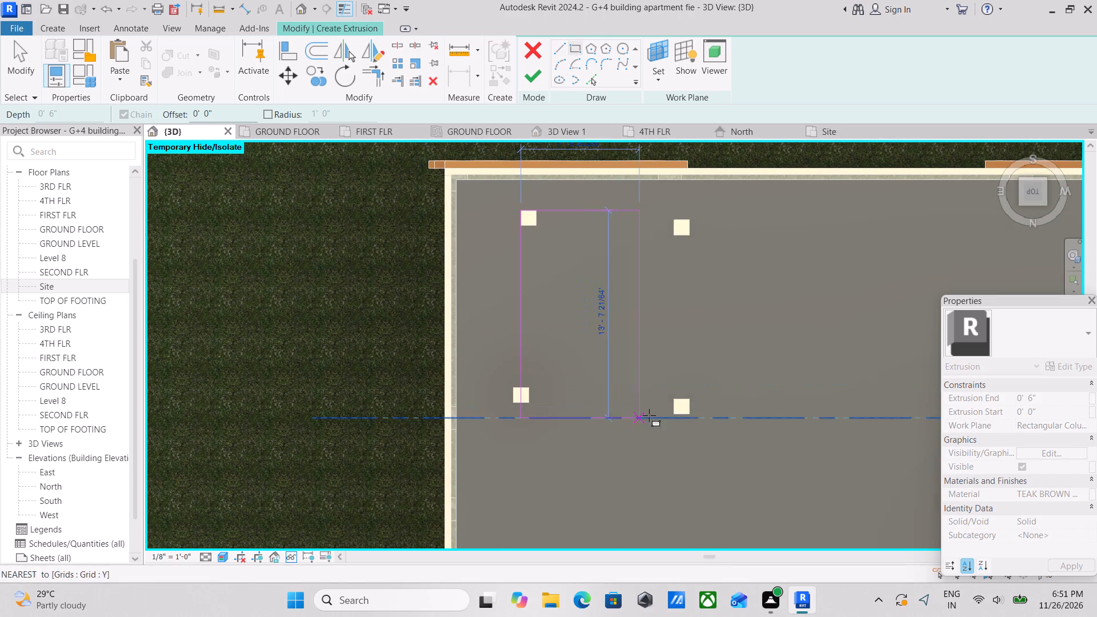
click(690, 417)
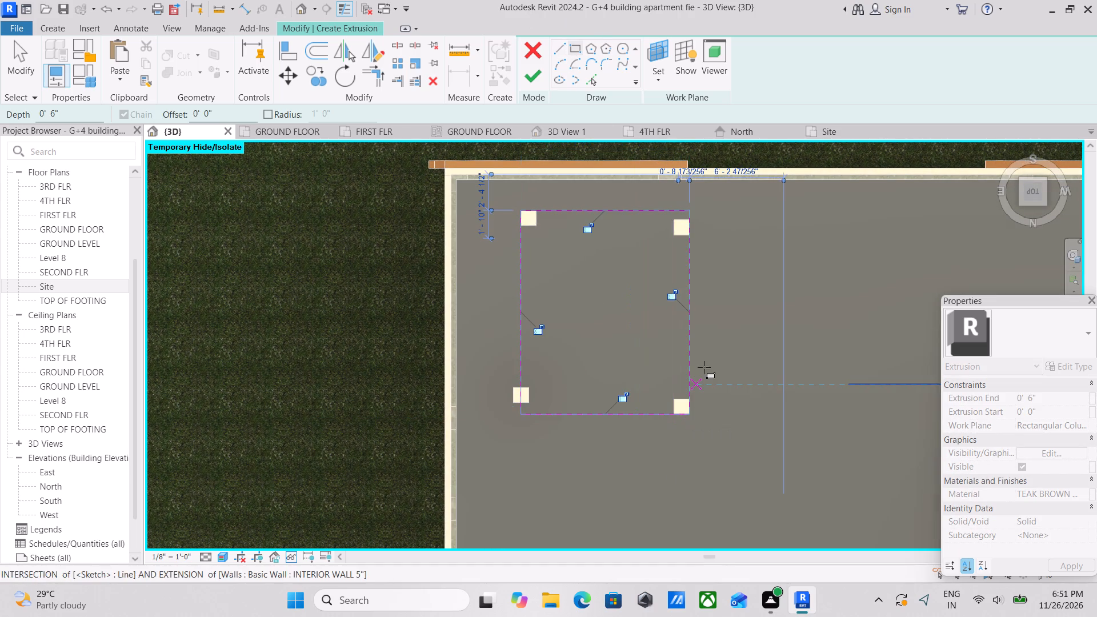
key(Escape)
scroll(759, 269, up, 3)
key(Escape)
key(Escape)
key(Escape)
key(Escape)
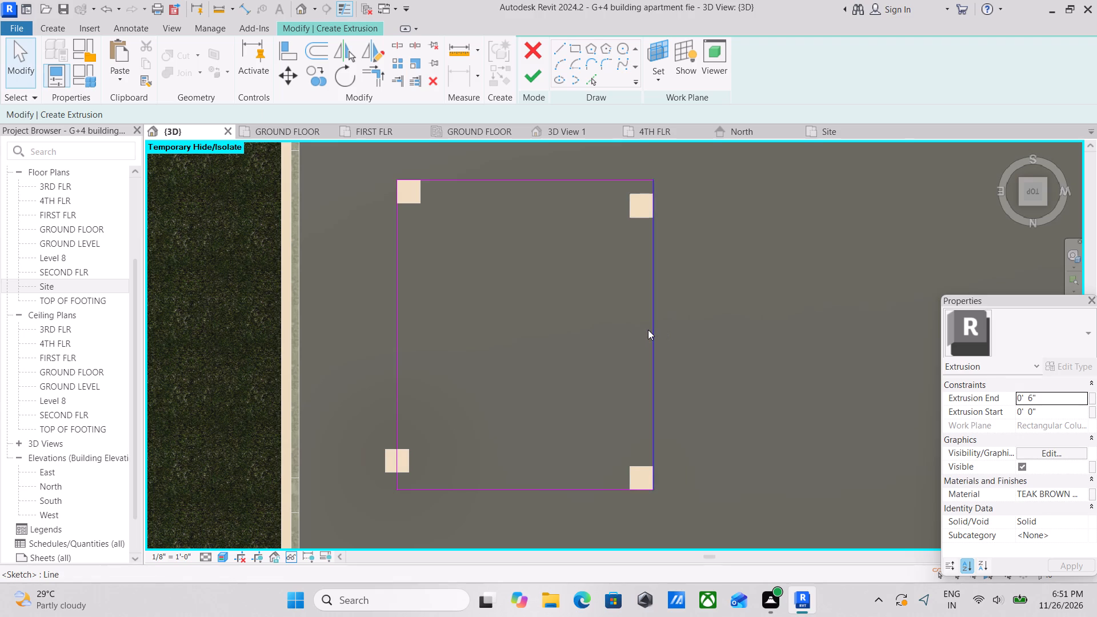
Nudge the rectangle's west line outward past the columns until the rectangle is about 12'-6" wide.
click(648, 330)
key(Right)
key(Right)
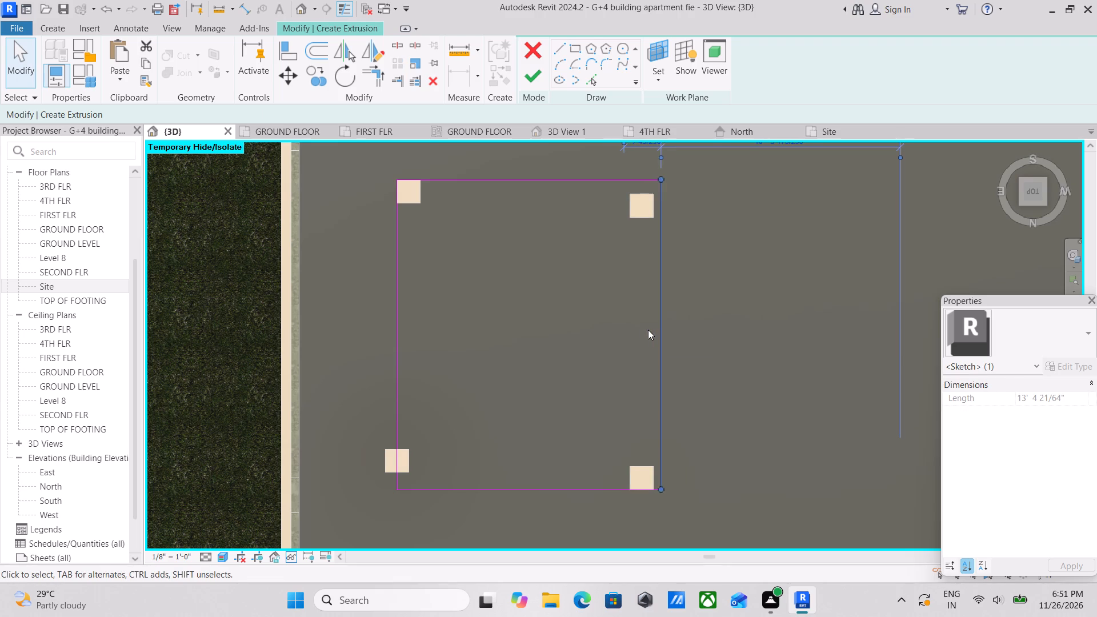
key(Right)
key(Right)
key(Right)
key(Right)
key(Right)
key(Right)
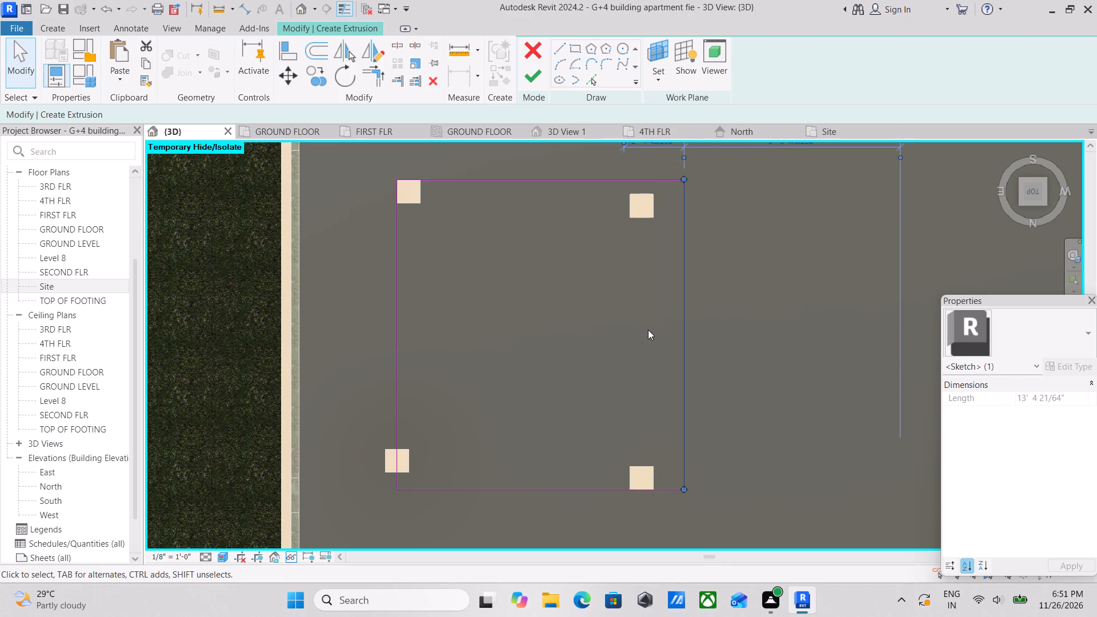
key(Right)
Nudge the rectangle's east line outward past the columns until the rectangle is about 14'-0" wide.
click(396, 351)
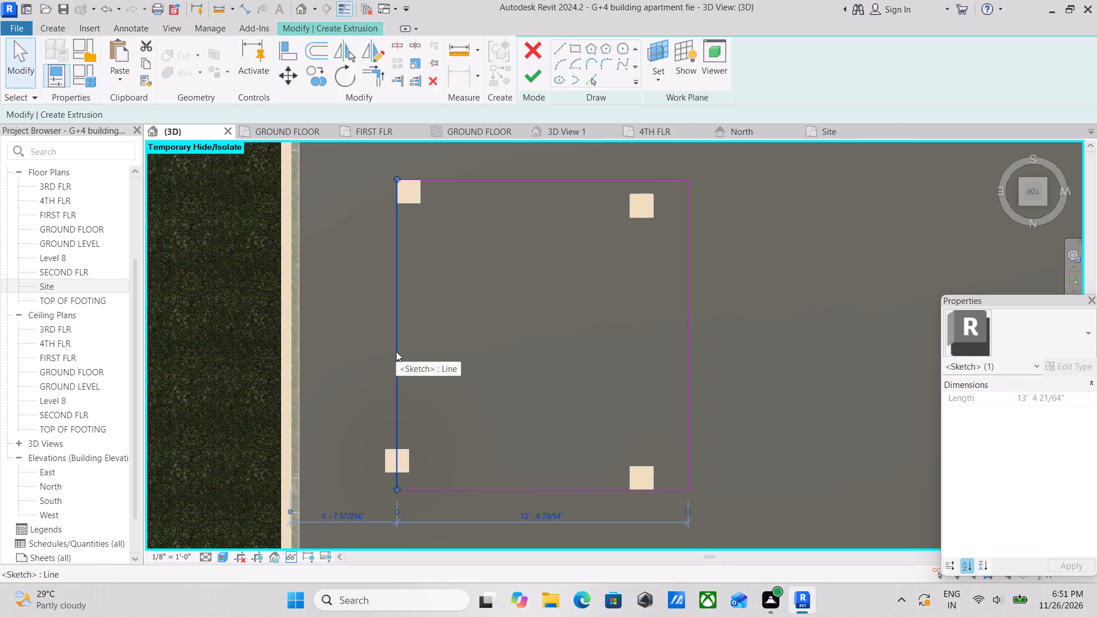
key(Left)
key(Left)
key(Left)
key(Left)
key(Left)
key(Left)
key(Left)
key(Left)
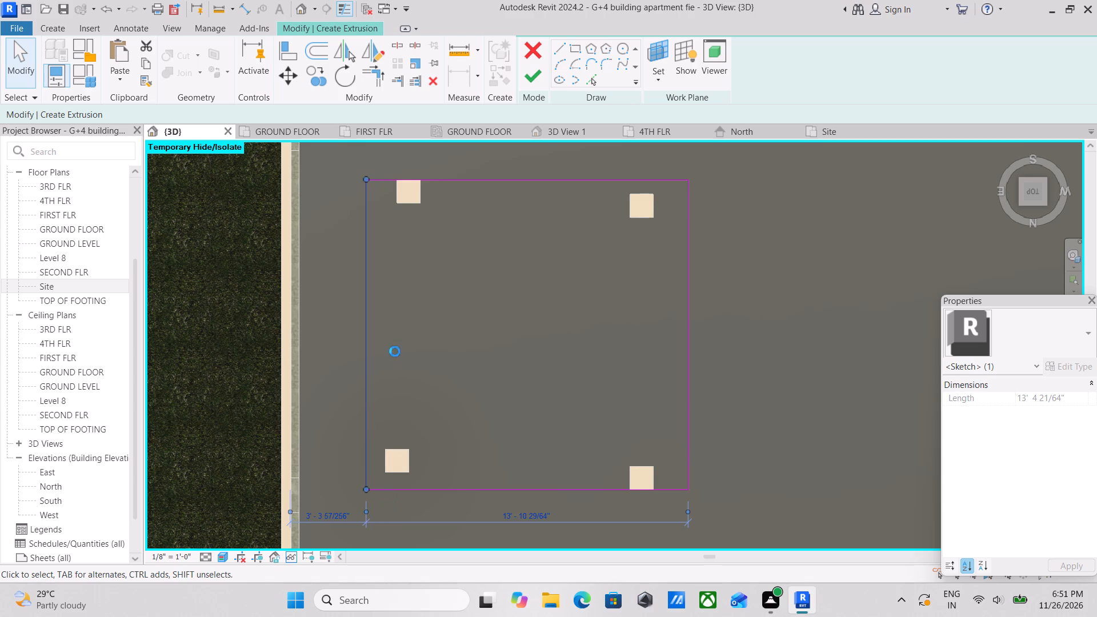
key(Left)
click(400, 464)
scroll(410, 468, up, 2)
click(406, 465)
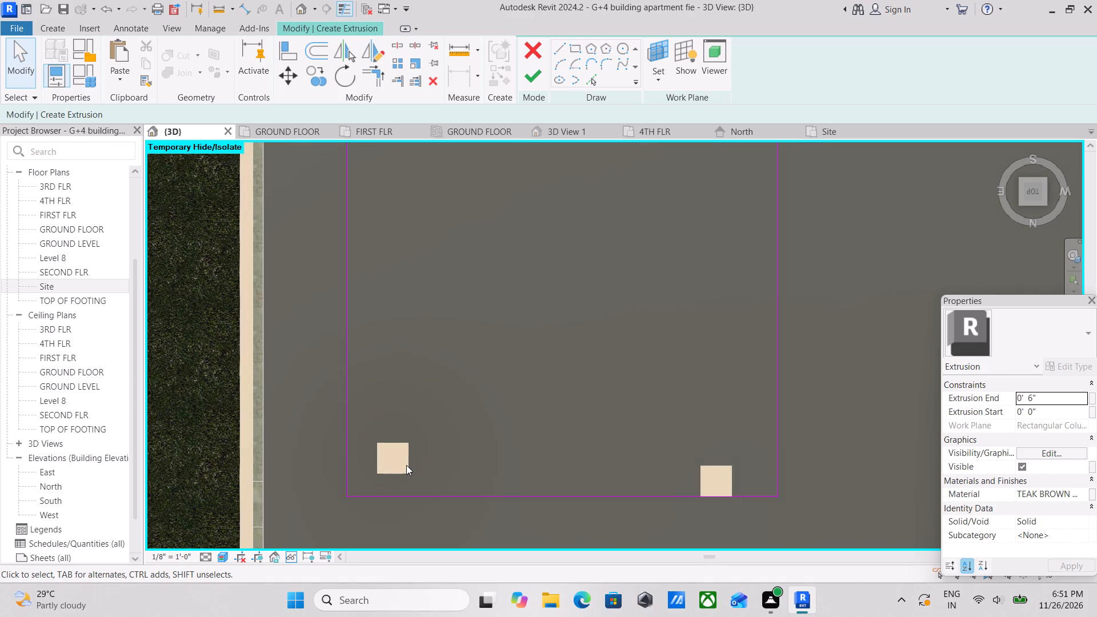
Nudge the rectangle's south line outward beyond the parapet until the side lines are about 17'-4" long.
scroll(412, 464, up, 2)
middle_drag(438, 436, 407, 480)
scroll(410, 477, down, 1)
scroll(467, 416, down, 1)
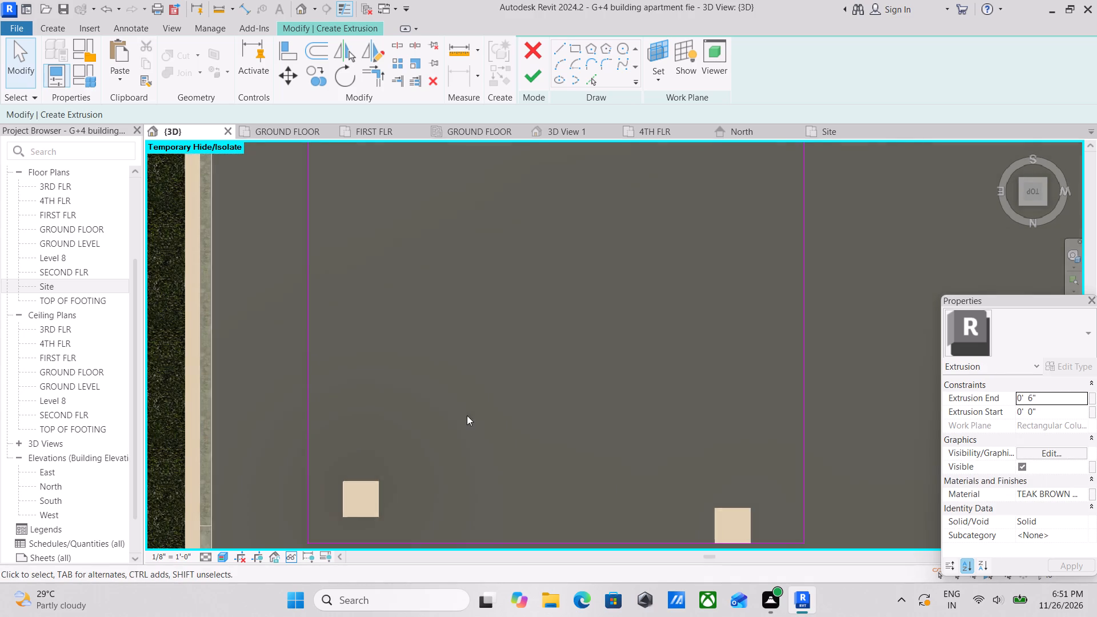
scroll(467, 415, down, 4)
middle_drag(483, 406, 483, 467)
click(477, 298)
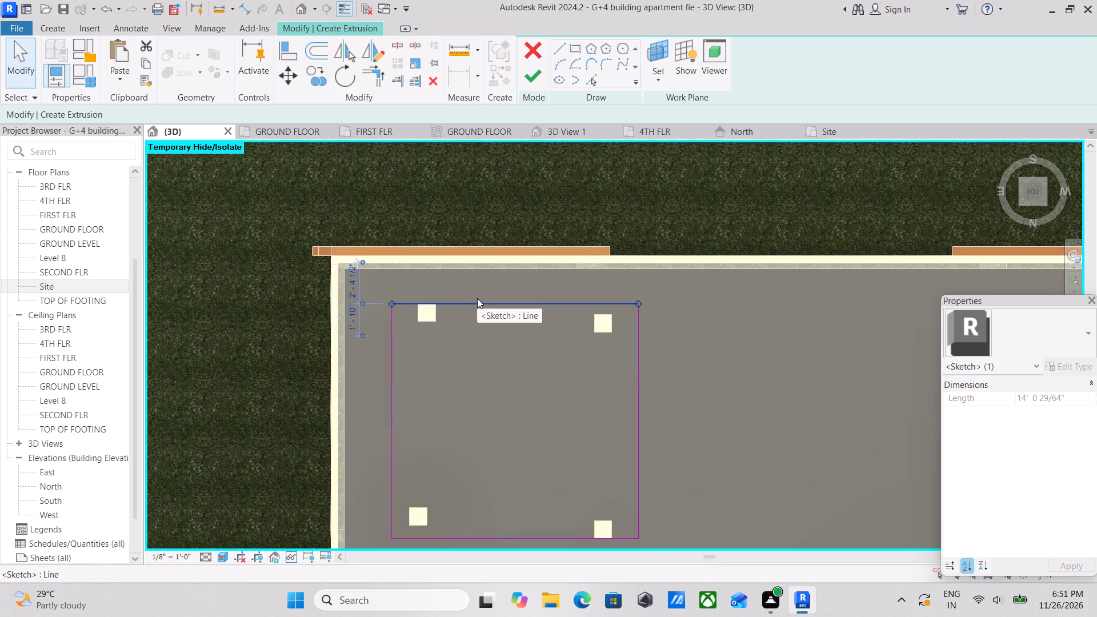
key(Up)
key(Up)
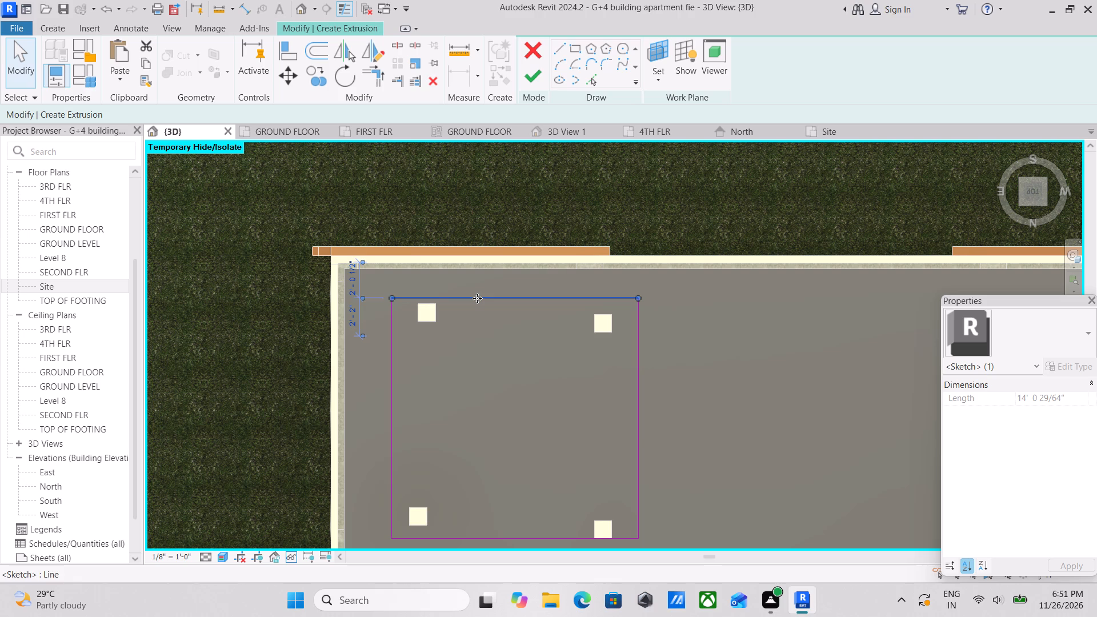
key(Up)
key(Up)
key(Up)
key(Up)
key(Up)
key(Up)
key(Up)
key(Up)
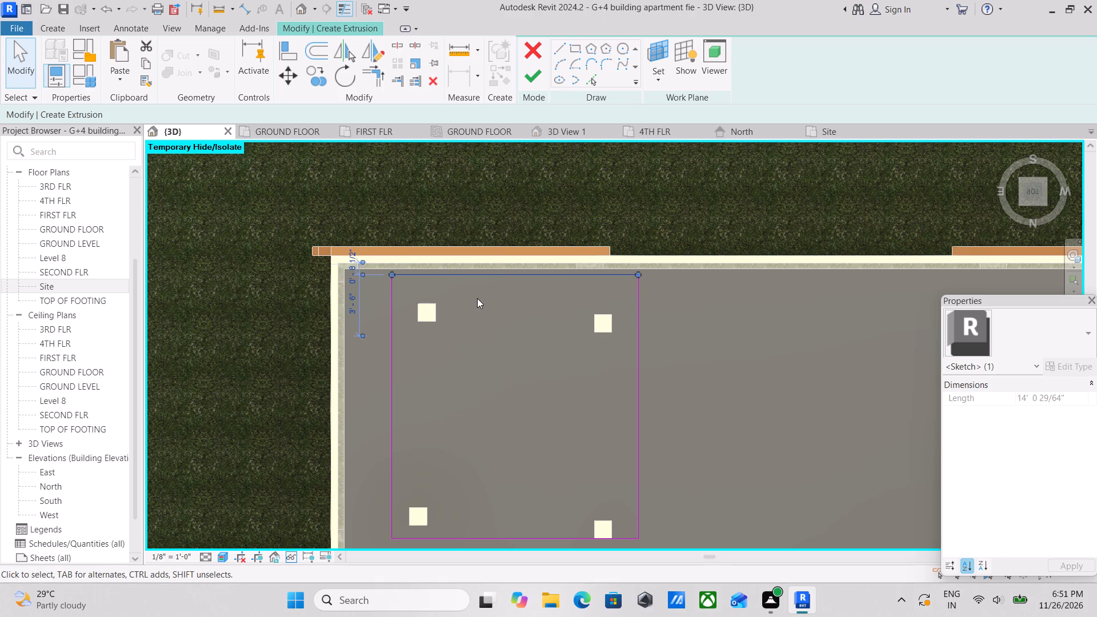
key(Up)
key(Up)
key(Up)
key(Up)
key(Up)
key(Up)
key(Up)
key(Up)
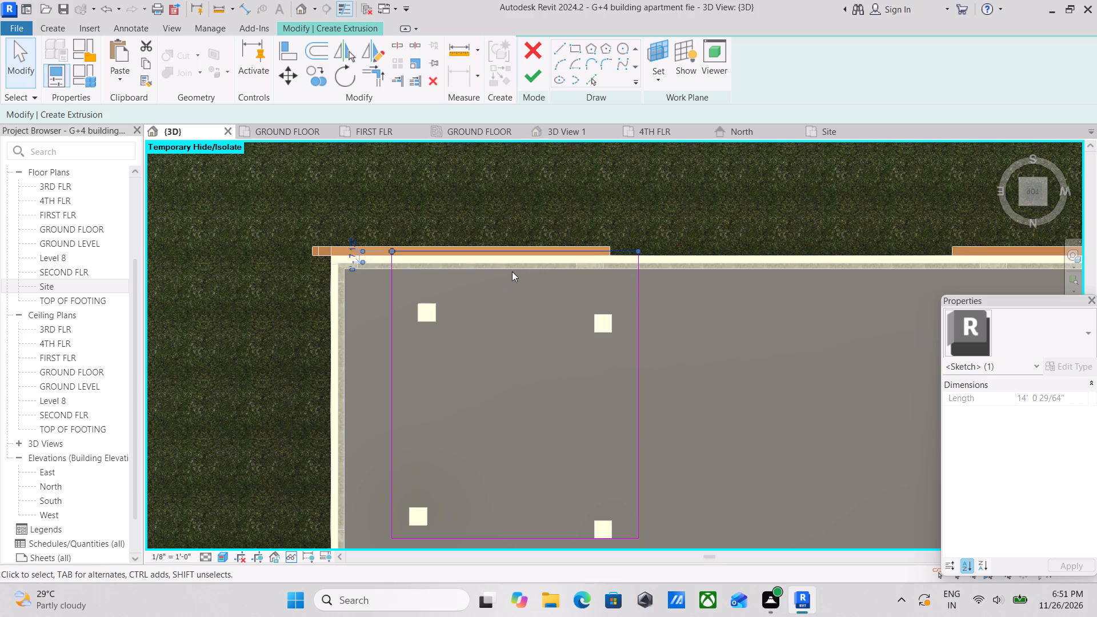
key(Up)
key(Up)
key(Up)
key(Up)
key(Up)
key(Up)
Nudge the rectangle's west line slightly back inward towards the columns.
middle_drag(476, 392, 510, 289)
middle_drag(479, 398, 505, 333)
middle_drag(571, 356, 556, 471)
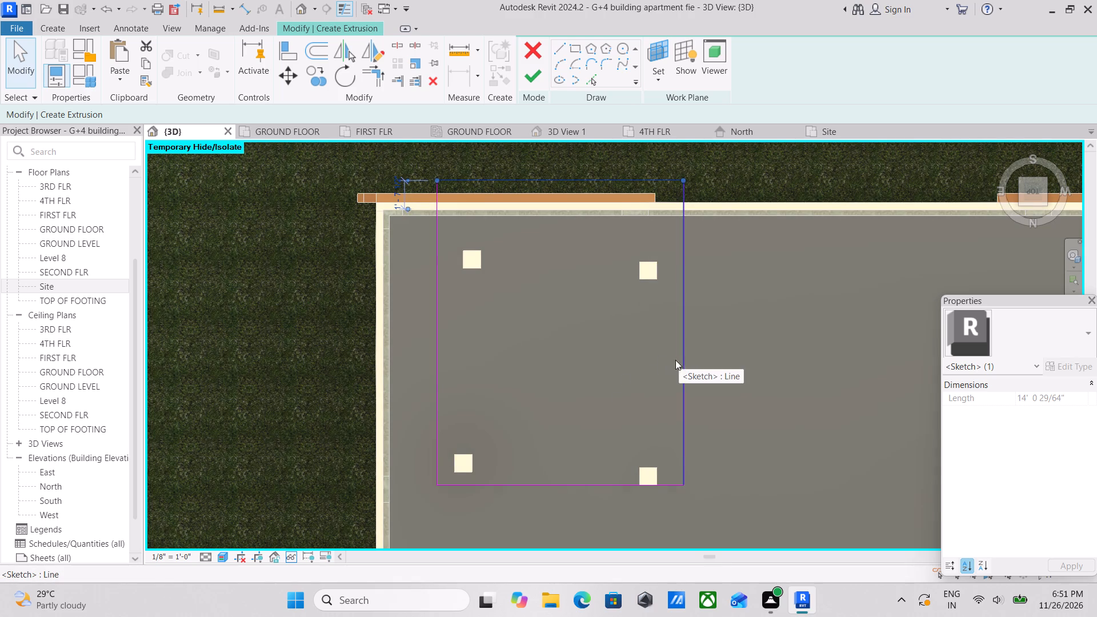
click(682, 355)
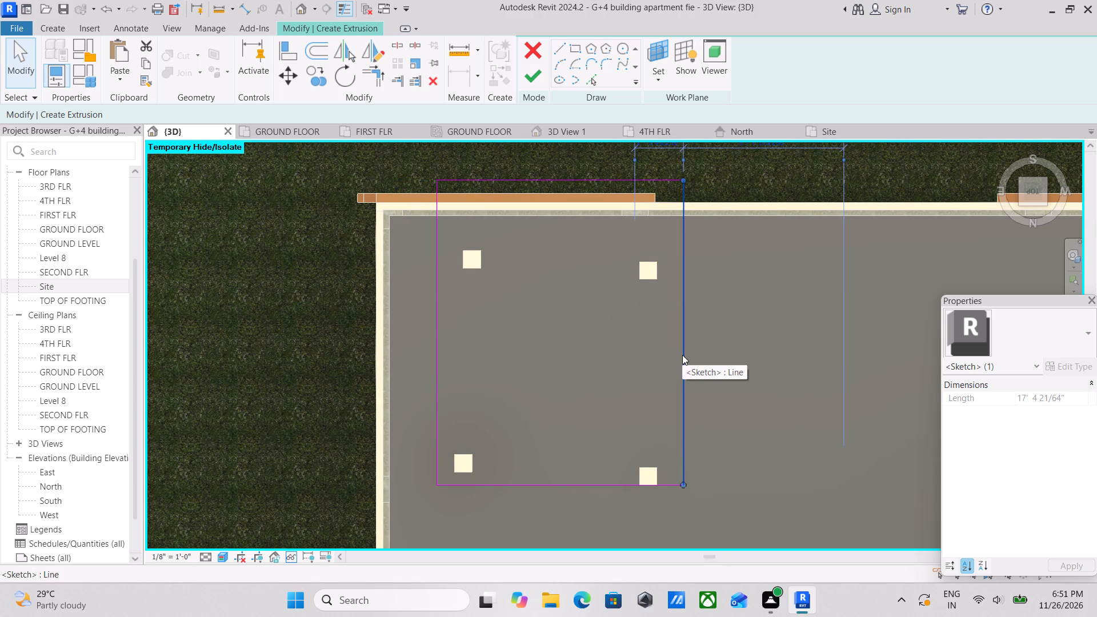
key(Left)
key(Left)
key(Left)
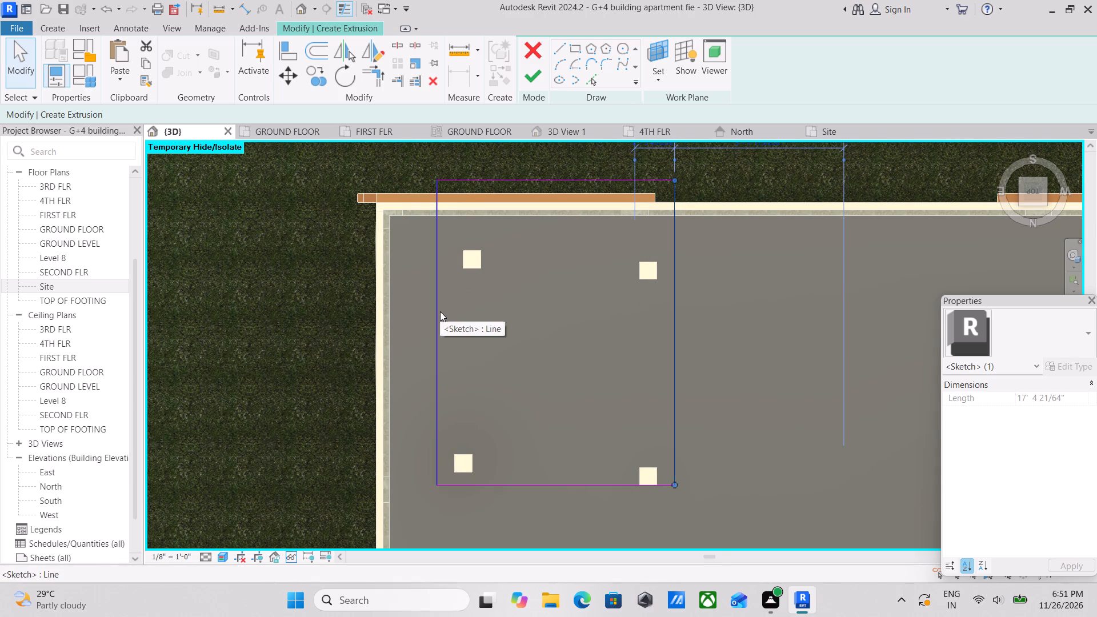
key(Right)
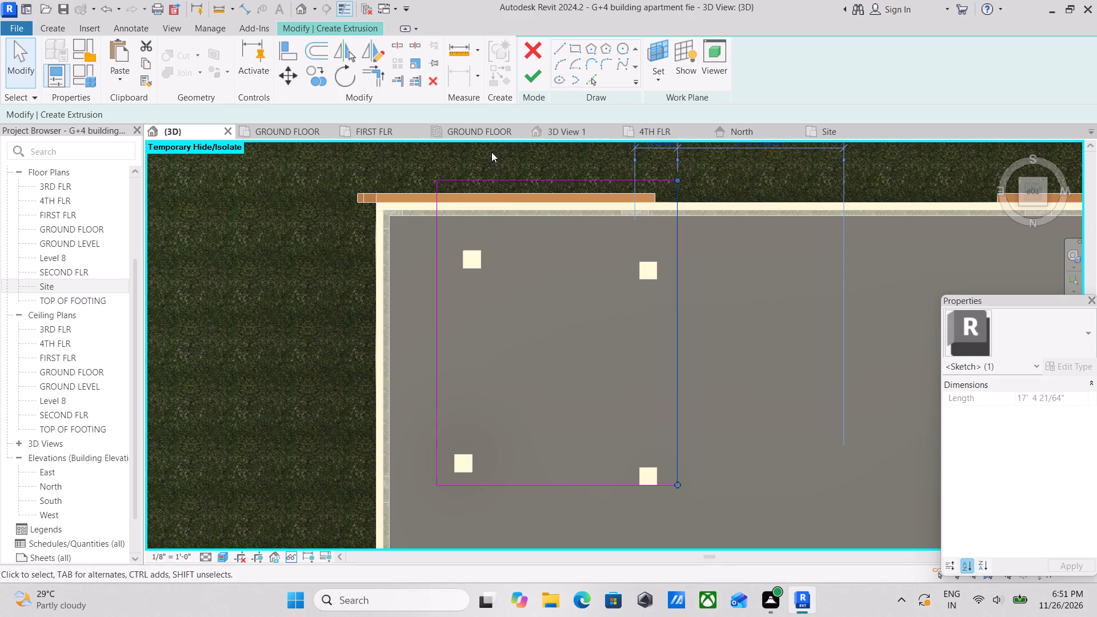
Finish the rectangle as a 6" deep extrusion over the four columns and complete the in-place model.
click(538, 82)
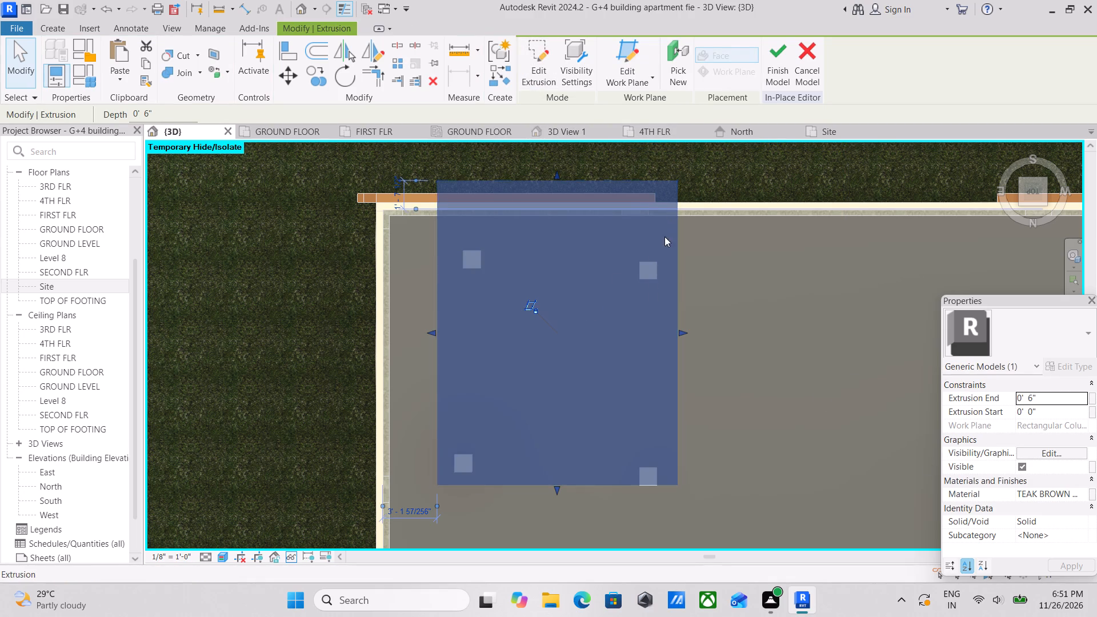
scroll(650, 283, up, 1)
scroll(940, 431, down, 1)
scroll(1040, 472, down, 1)
scroll(937, 439, down, 1)
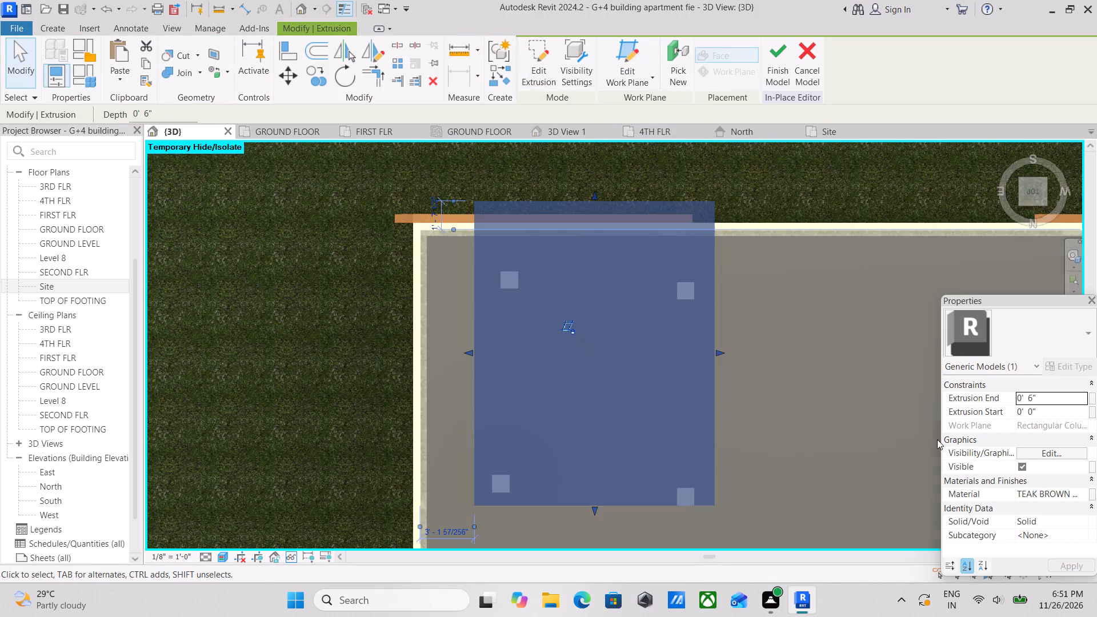
middle_drag(937, 439, 928, 484)
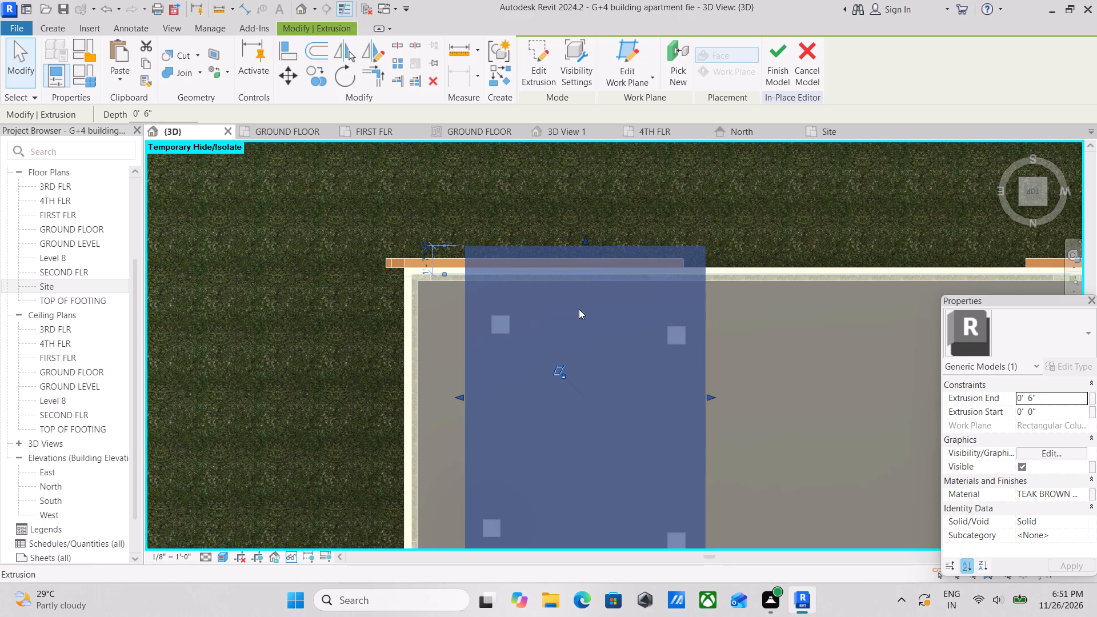
click(780, 59)
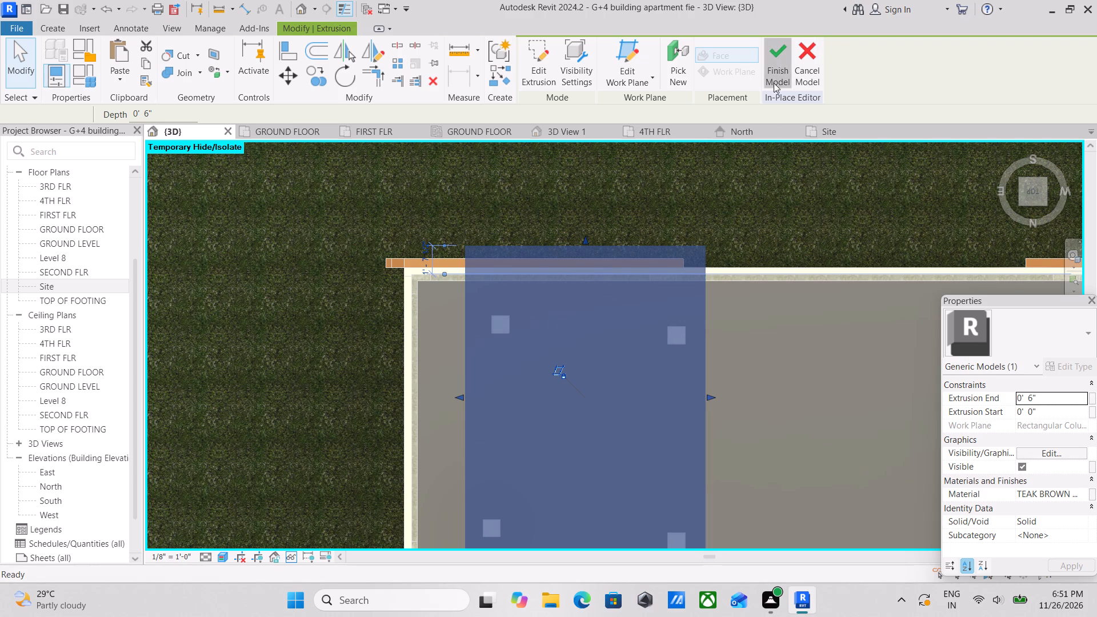
Reopen the in-place slab's extrusion sketch and draw a narrow rectangle about 1'-1" deep inside the outline near its south edge.
click(704, 342)
scroll(704, 341, down, 2)
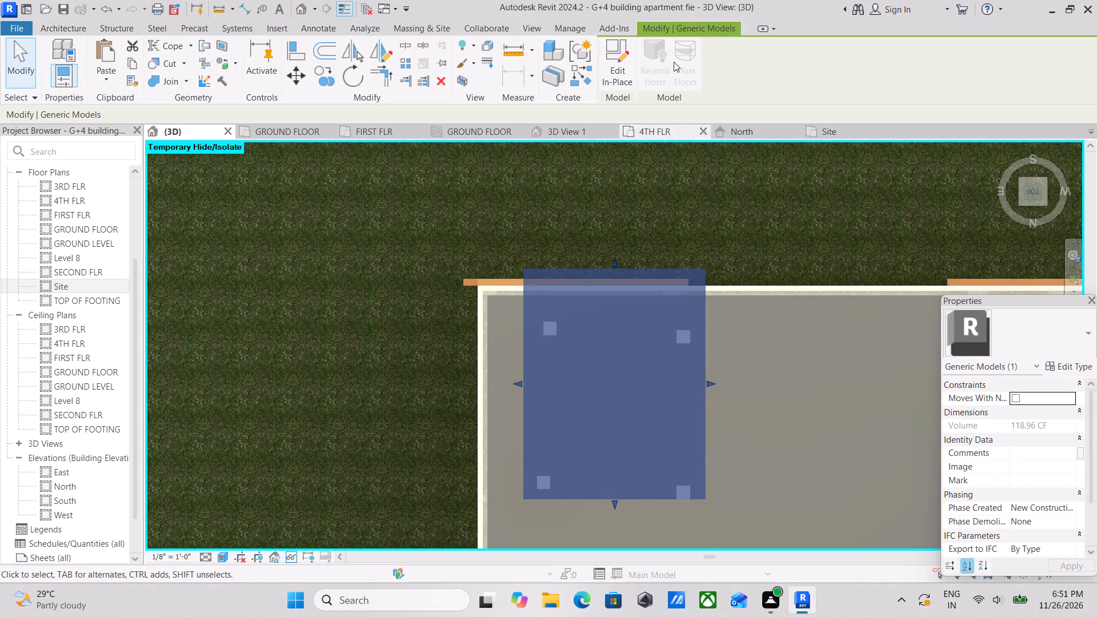
click(620, 66)
scroll(621, 319, up, 2)
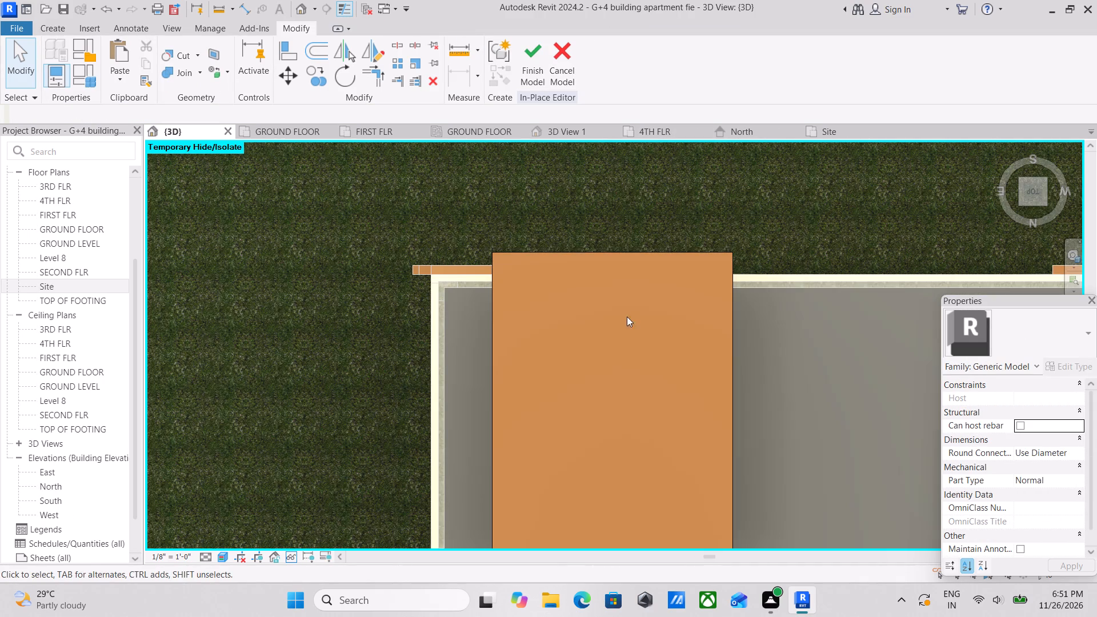
click(729, 326)
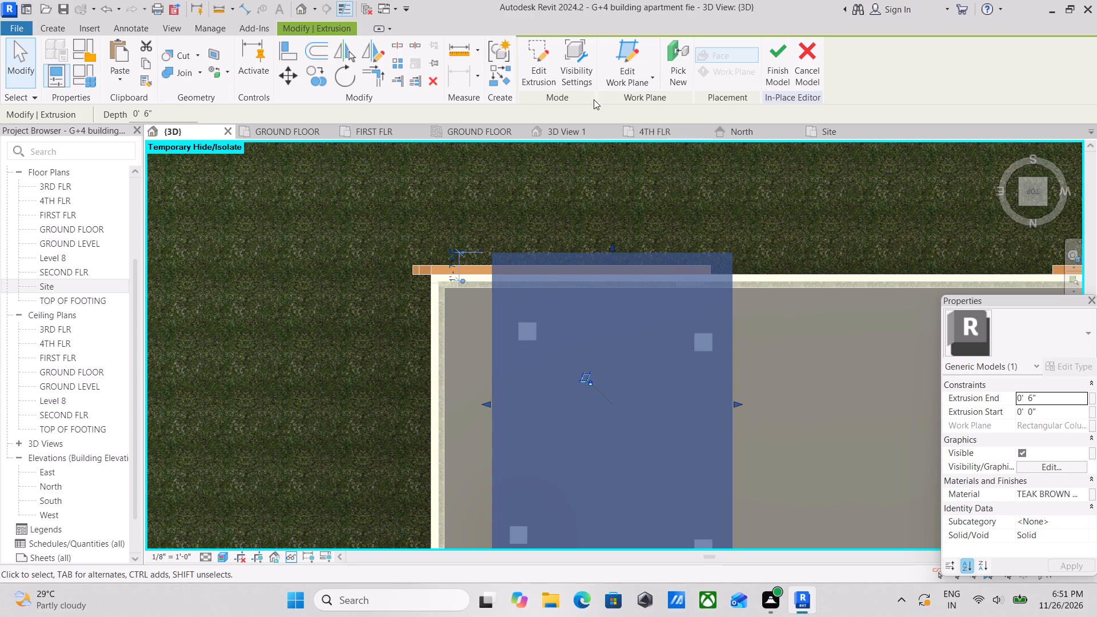
click(541, 72)
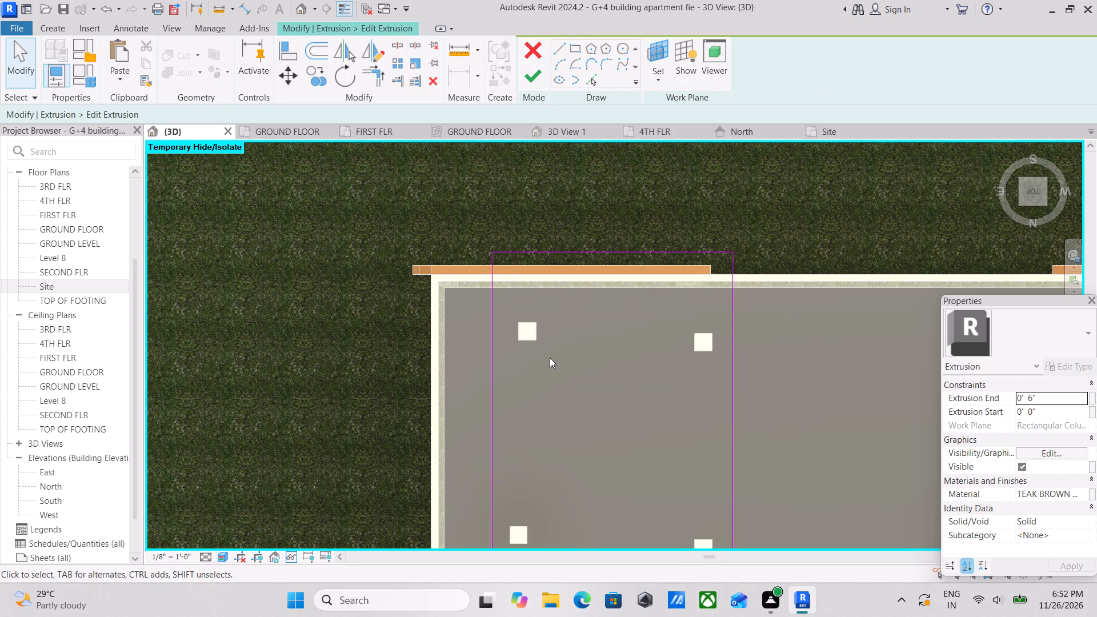
click(575, 48)
scroll(538, 354, up, 3)
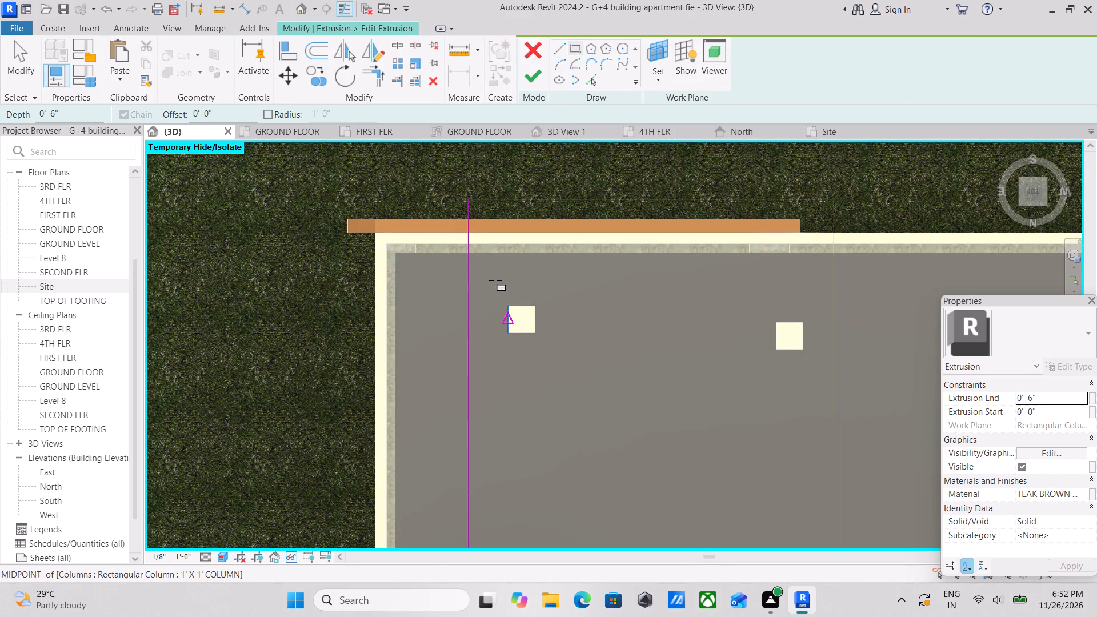
click(501, 262)
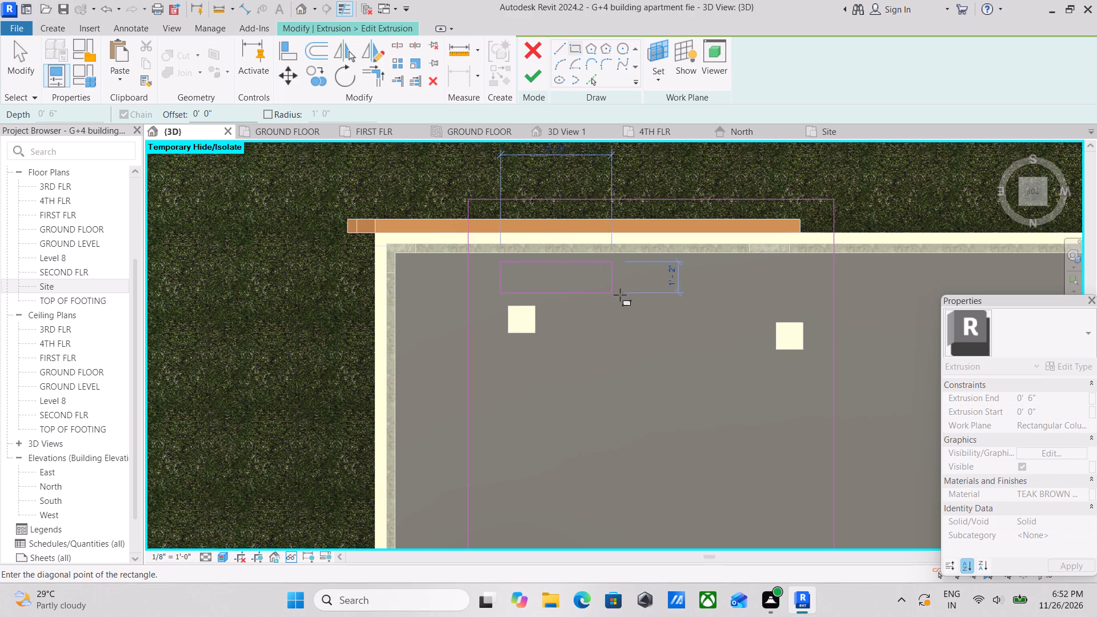
click(780, 291)
key(Escape)
key(Escape)
scroll(502, 251, up, 2)
key(Escape)
key(Escape)
Copy the narrow rectangle northward six times at about 2'-0" spacing, making a row of seven slots inside the slab outline.
drag(478, 248, 499, 292)
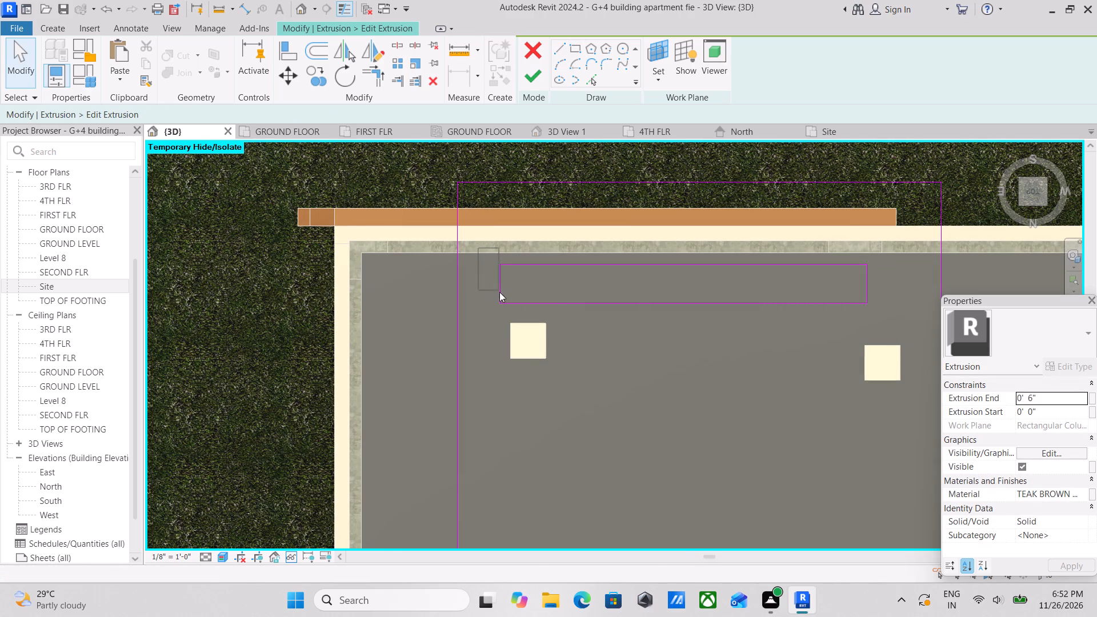
drag(499, 292, 904, 319)
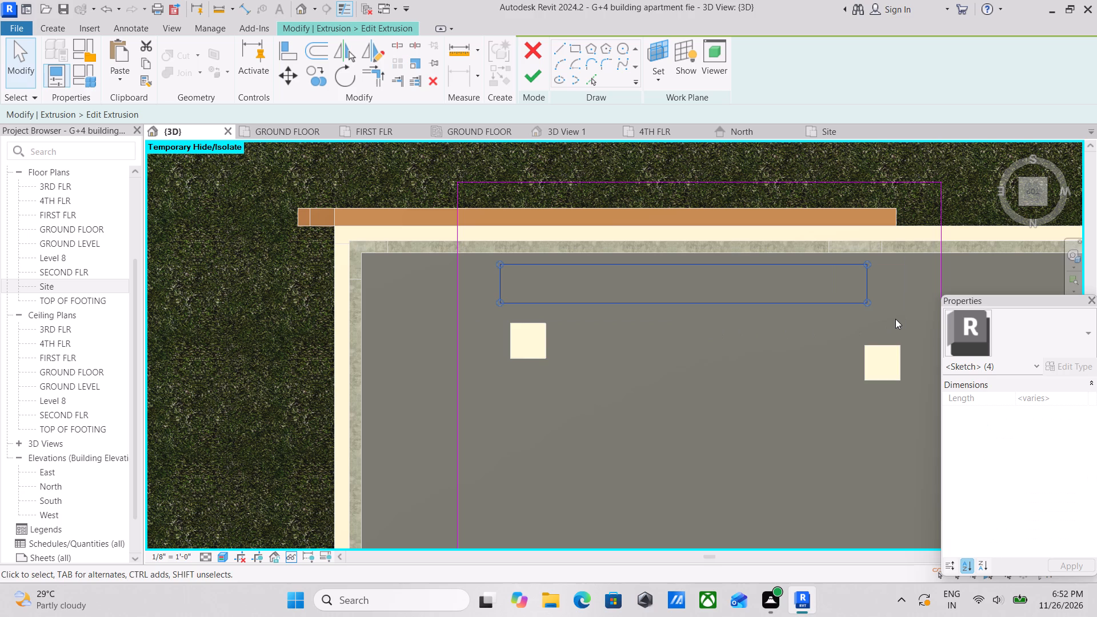
text(CO)
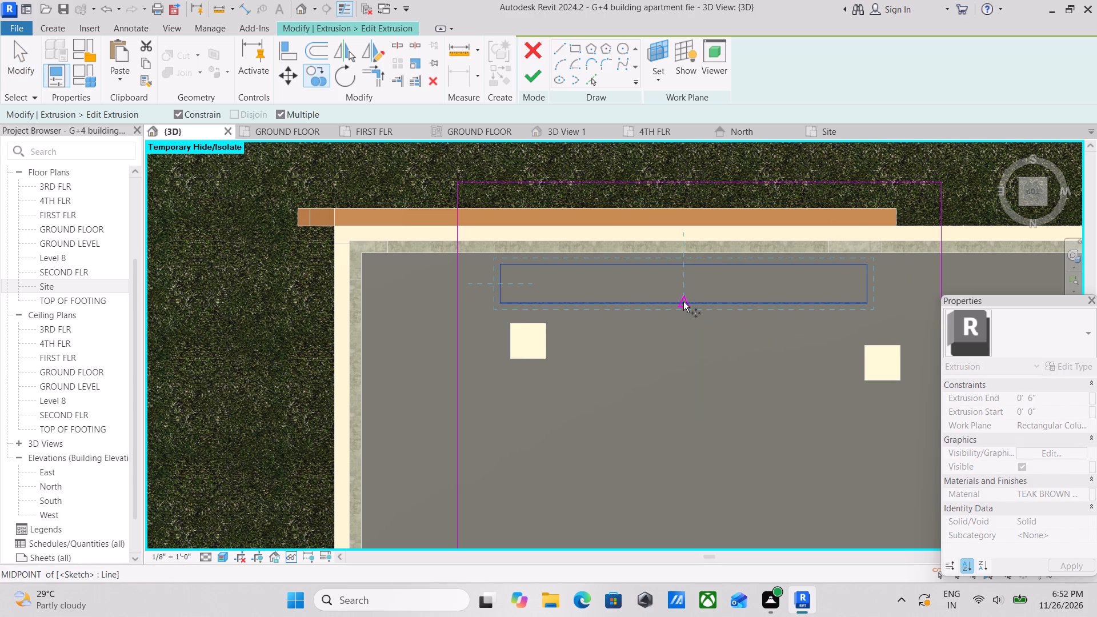
click(683, 302)
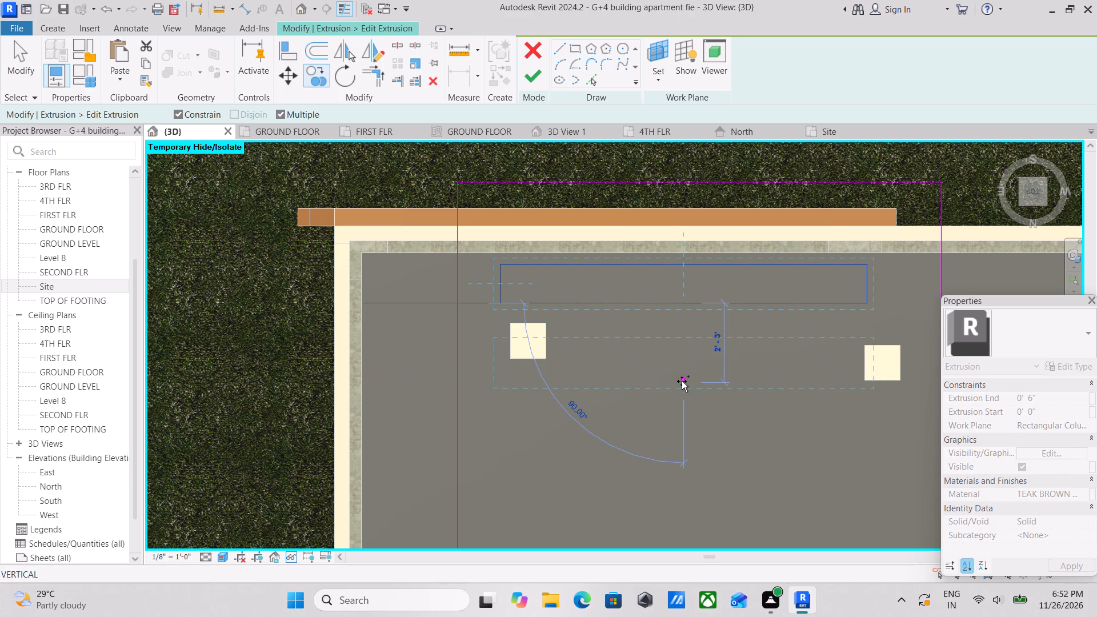
click(677, 375)
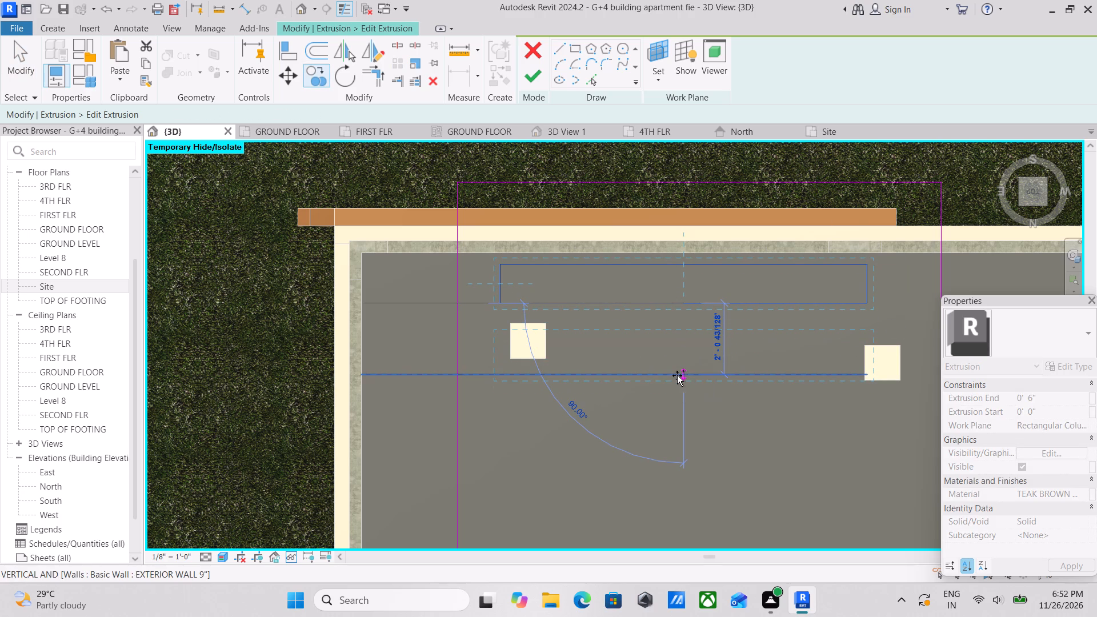
middle_drag(677, 388, 664, 304)
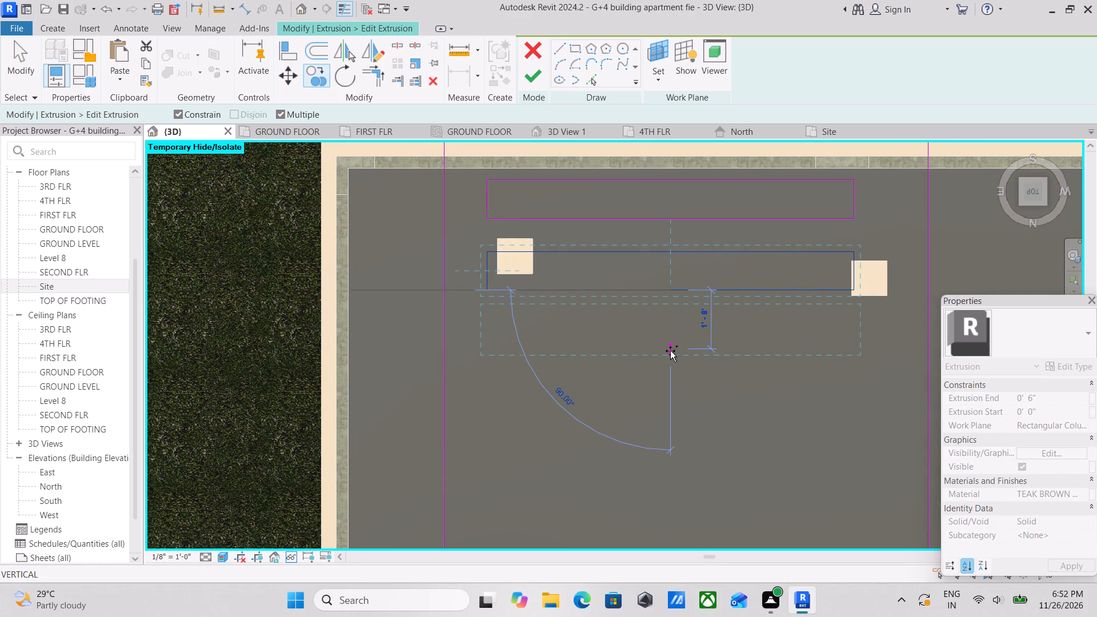
click(673, 360)
middle_drag(673, 360, 670, 281)
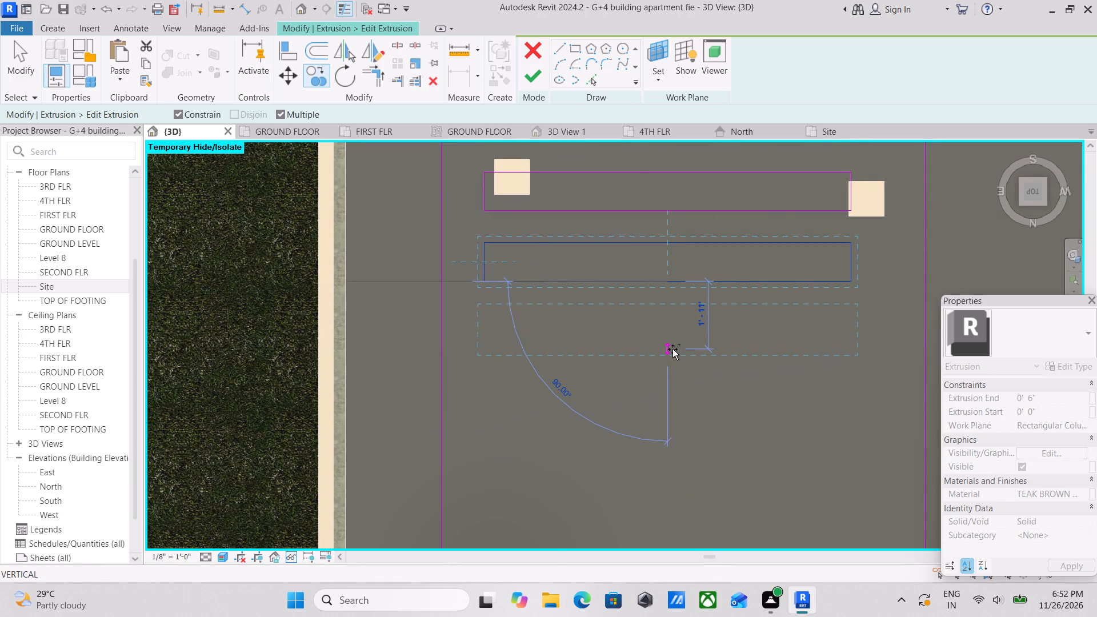
click(673, 351)
middle_drag(673, 351, 670, 266)
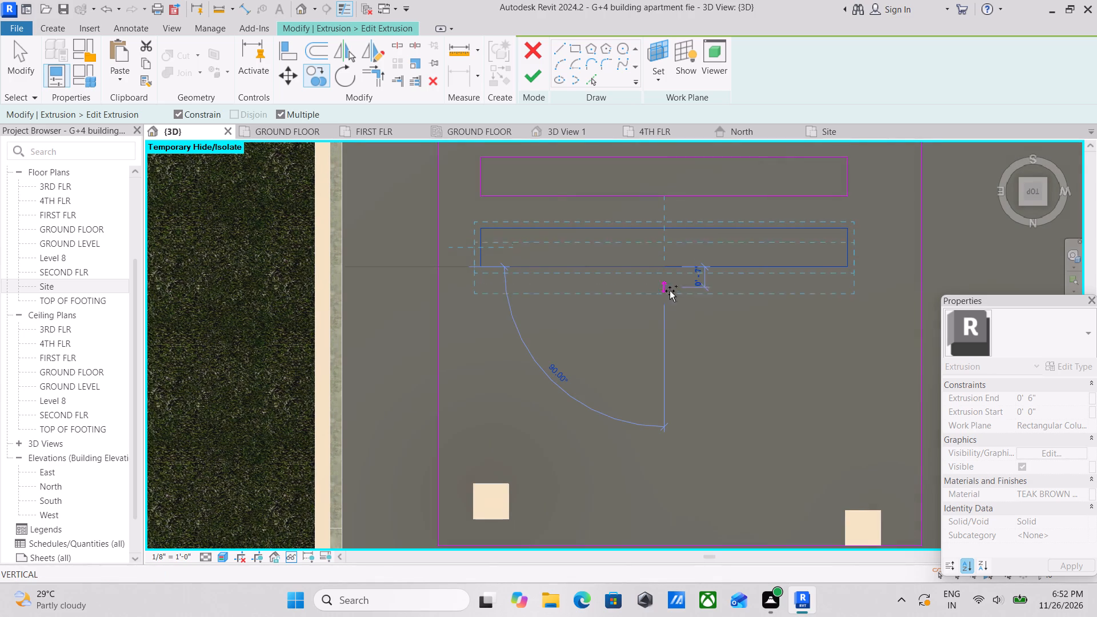
click(672, 338)
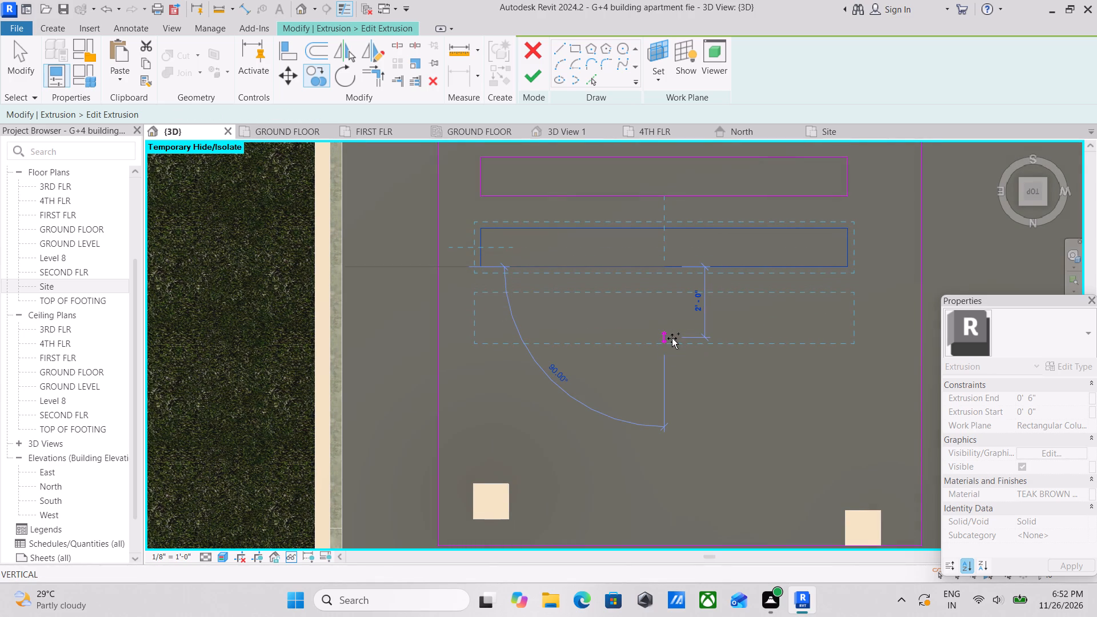
middle_drag(672, 338, 670, 241)
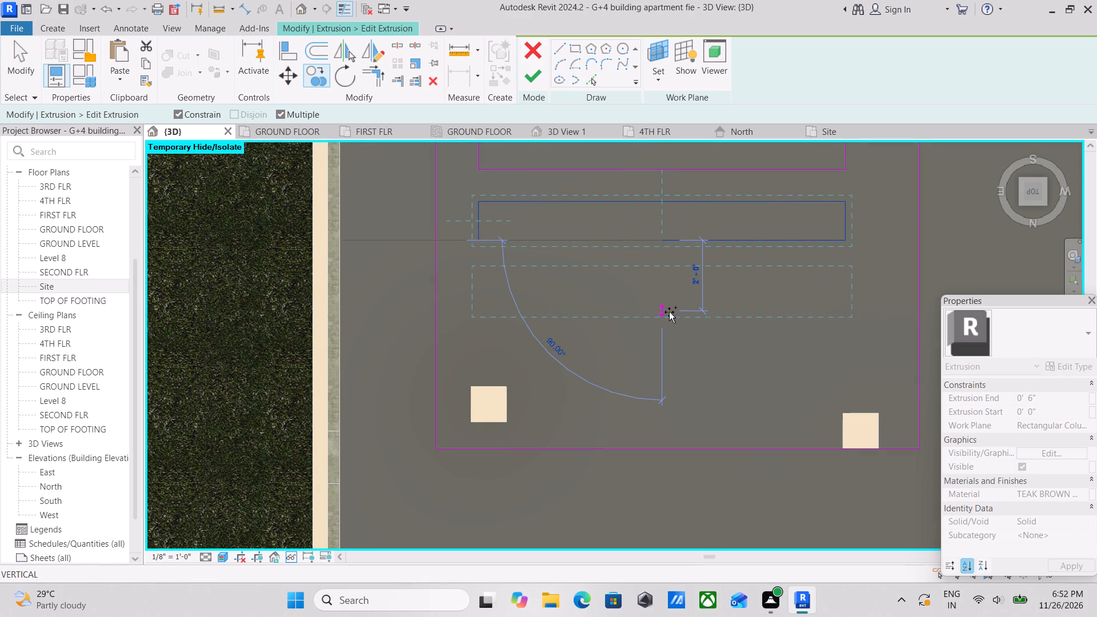
click(670, 314)
middle_drag(670, 314, 672, 257)
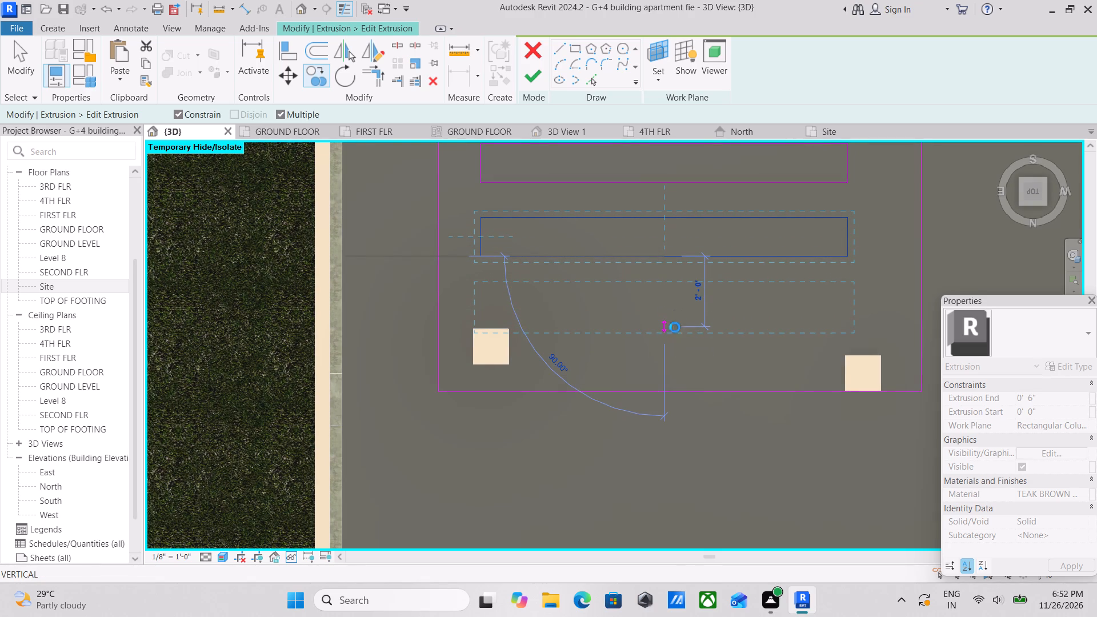
click(675, 327)
scroll(675, 327, down, 3)
key(Escape)
key(Escape)
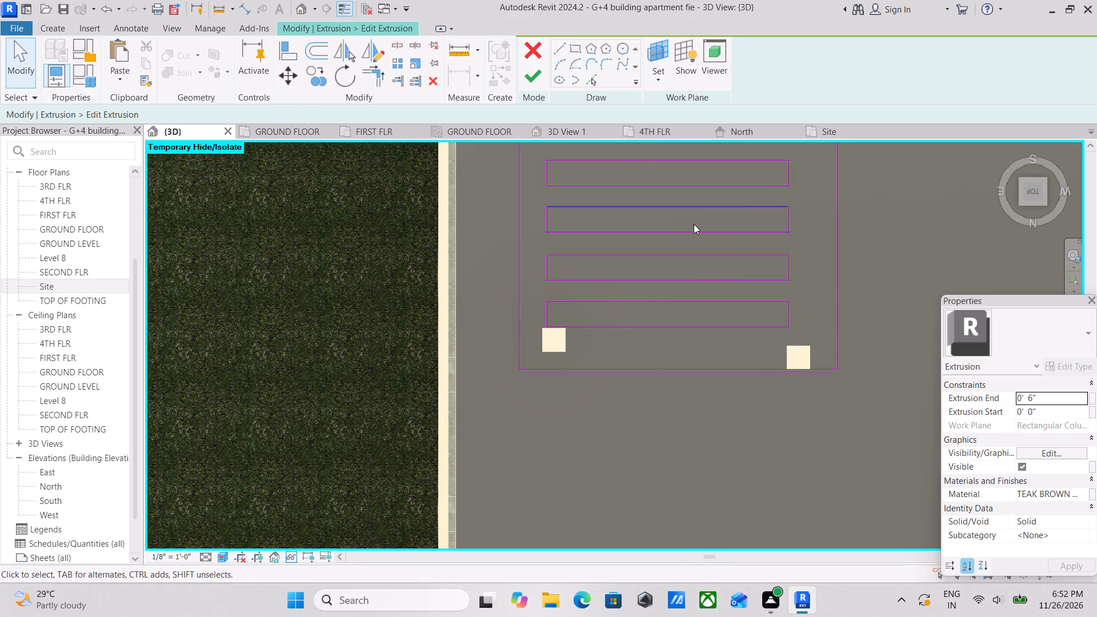
middle_drag(688, 233, 688, 362)
key(Escape)
key(Escape)
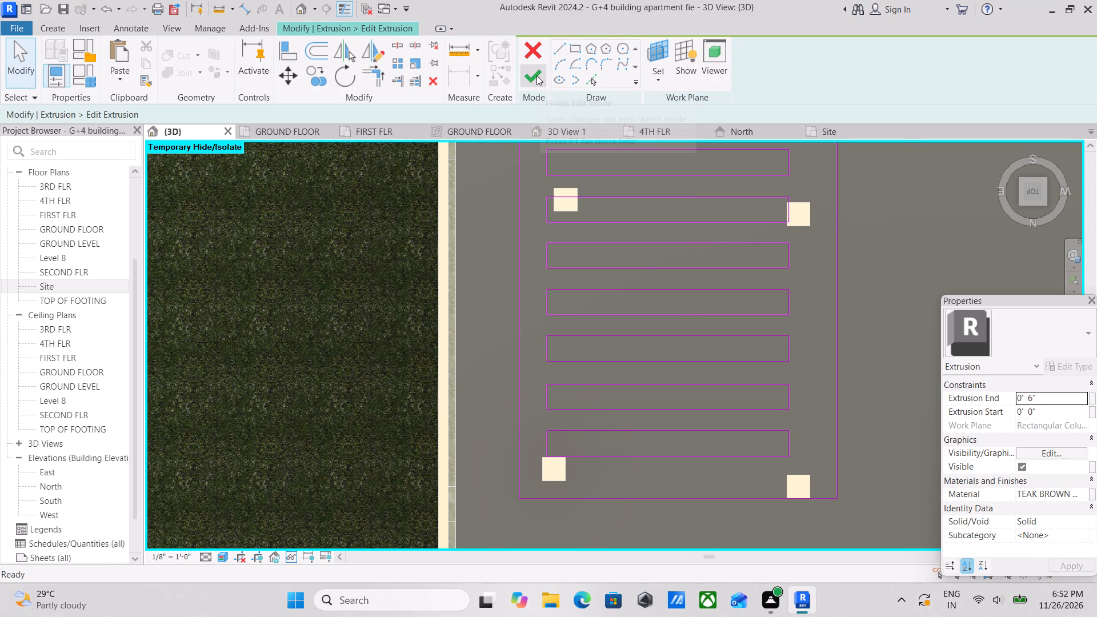
Finish the slotted extrusion sketch and complete the in-place model.
click(537, 75)
scroll(622, 295, down, 1)
middle_drag(622, 295, 548, 335)
scroll(596, 285, down, 1)
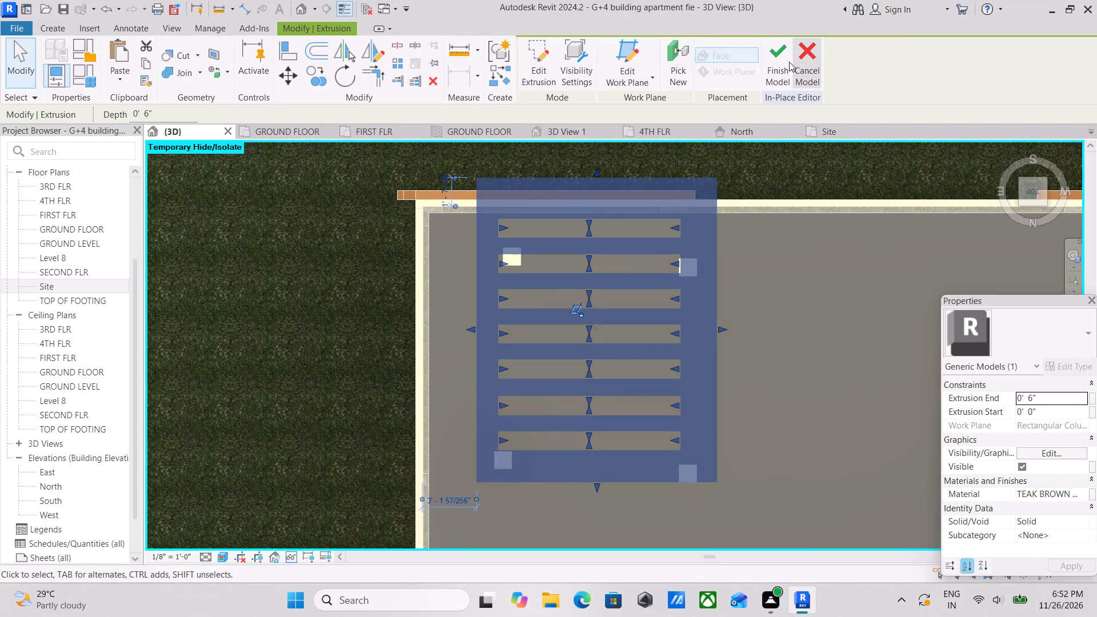
click(787, 55)
key(Escape)
Examine the slotted slab on its columns and how it sits on the building's roof from several sides.
middle_drag(747, 273, 698, 271)
scroll(712, 311, down, 2)
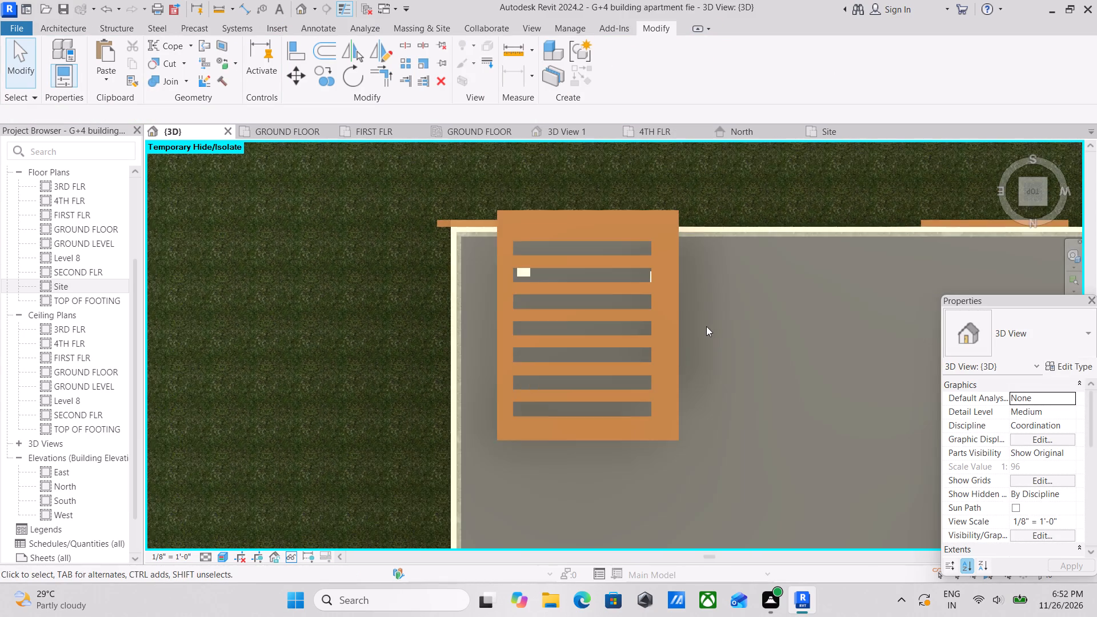
scroll(706, 326, down, 2)
shift+middle_drag(708, 324, 562, 128)
middle_drag(830, 266, 490, 314)
shift+middle_drag(589, 297, 771, 155)
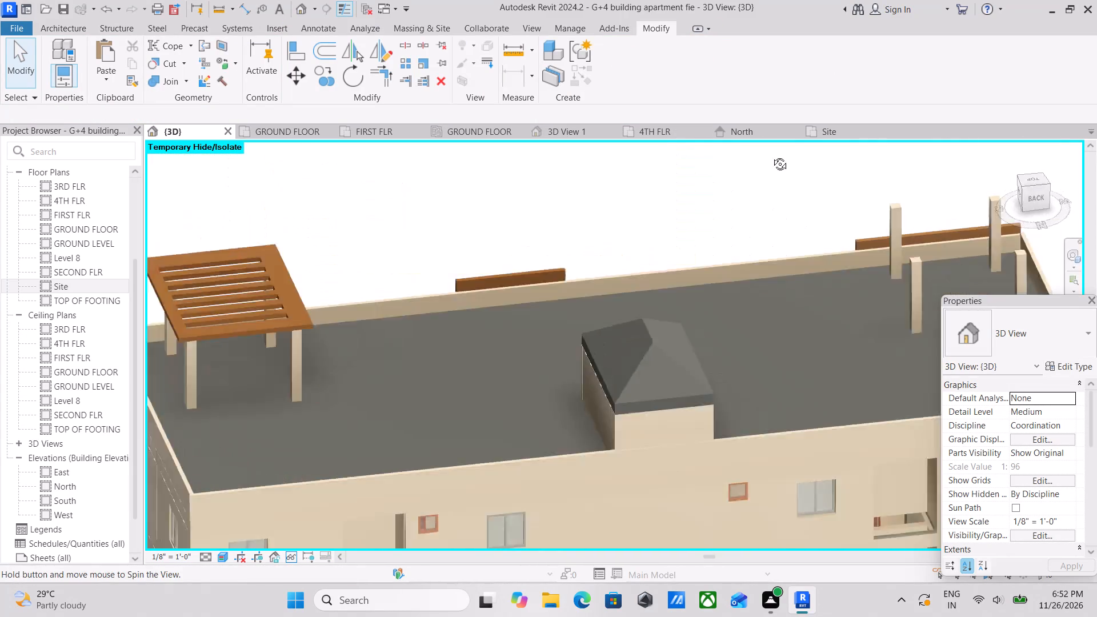
shift+middle_drag(771, 155, 778, 150)
middle_drag(545, 306, 722, 213)
shift+middle_drag(570, 374, 684, 313)
shift+middle_drag(555, 388, 564, 442)
shift+middle_drag(565, 438, 679, 438)
middle_drag(676, 436, 407, 436)
scroll(560, 408, up, 2)
shift+middle_drag(604, 404, 538, 426)
scroll(383, 436, up, 3)
shift+middle_drag(399, 417, 594, 419)
middle_drag(589, 419, 215, 443)
scroll(418, 368, up, 1)
scroll(533, 315, up, 1)
middle_drag(533, 315, 427, 288)
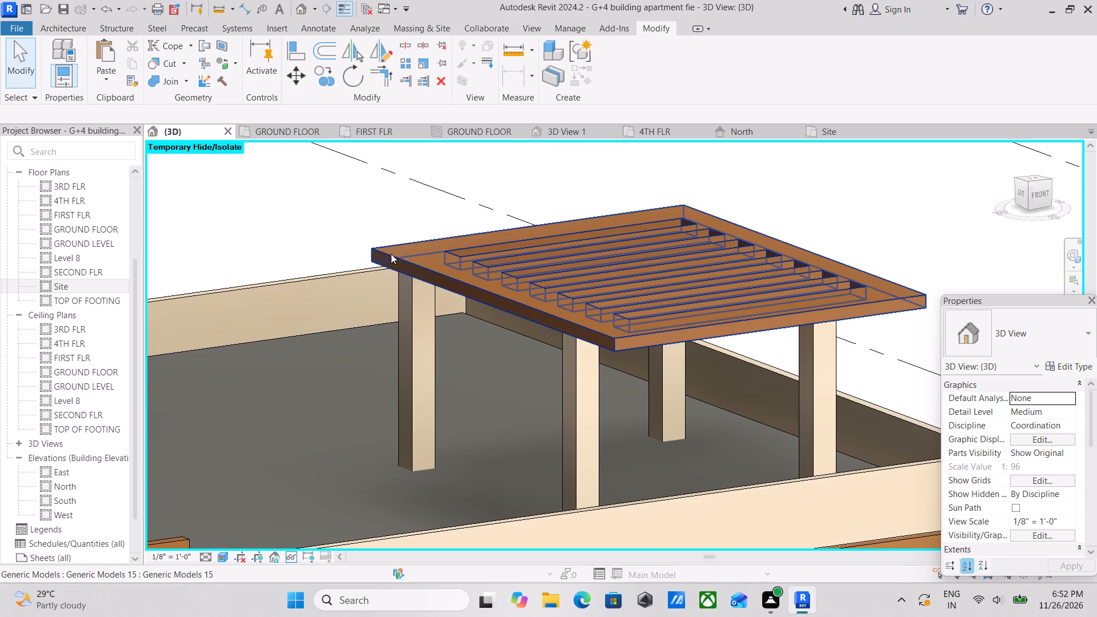
scroll(414, 265, up, 4)
key(Escape)
click(362, 234)
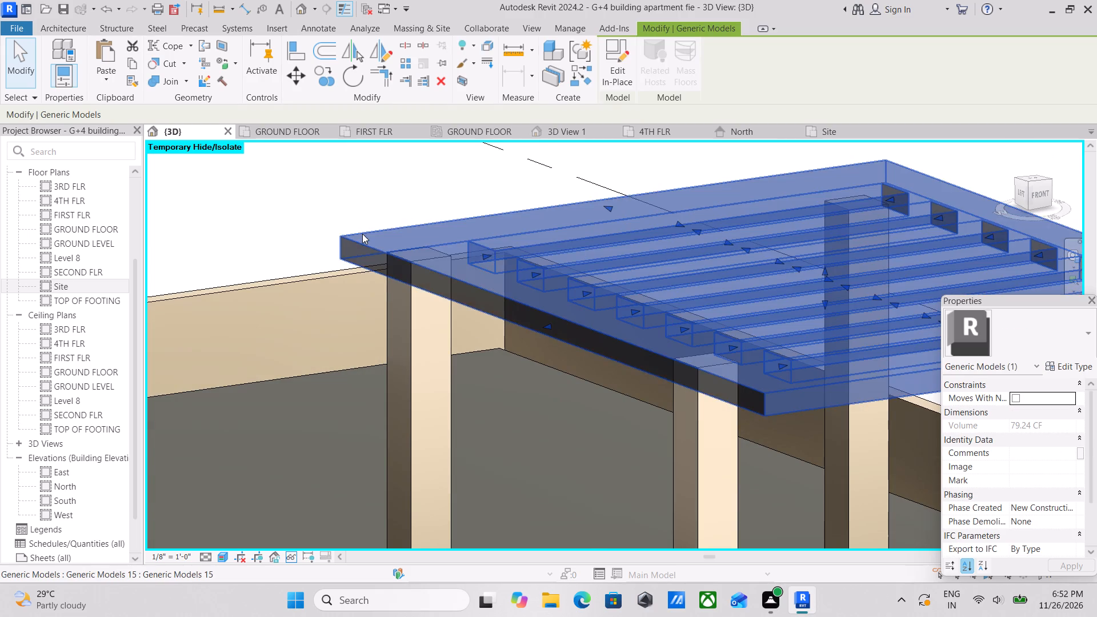
scroll(362, 234, down, 3)
middle_drag(461, 306, 379, 336)
scroll(382, 336, down, 2)
scroll(566, 341, down, 2)
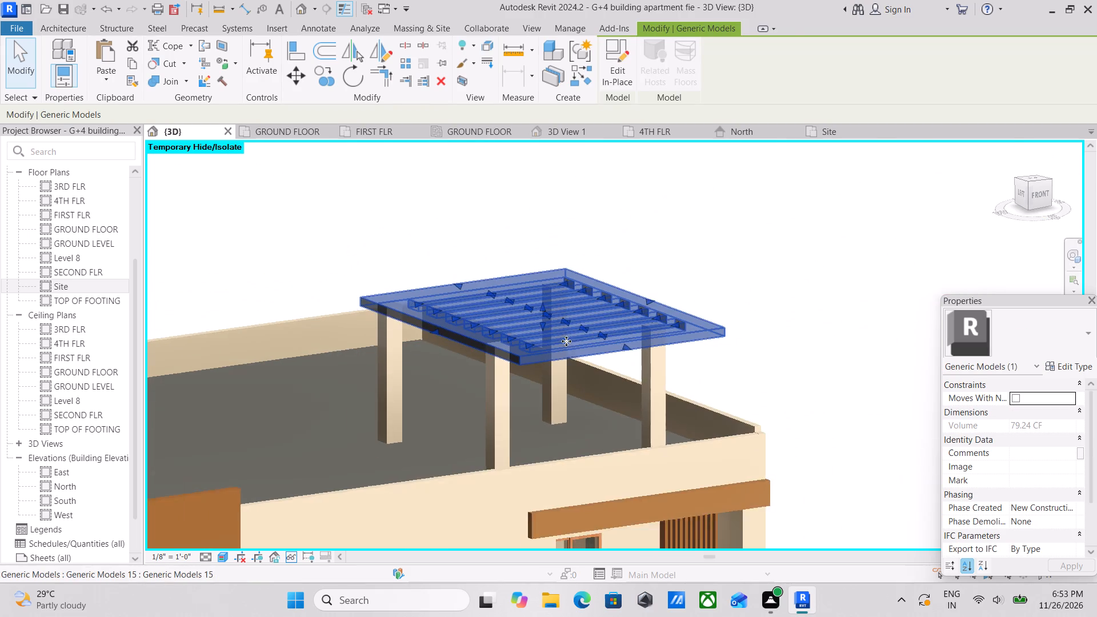
middle_drag(566, 341, 568, 376)
scroll(477, 390, up, 2)
scroll(461, 385, down, 2)
key(Escape)
scroll(450, 396, down, 3)
middle_drag(450, 396, 581, 315)
scroll(487, 350, down, 2)
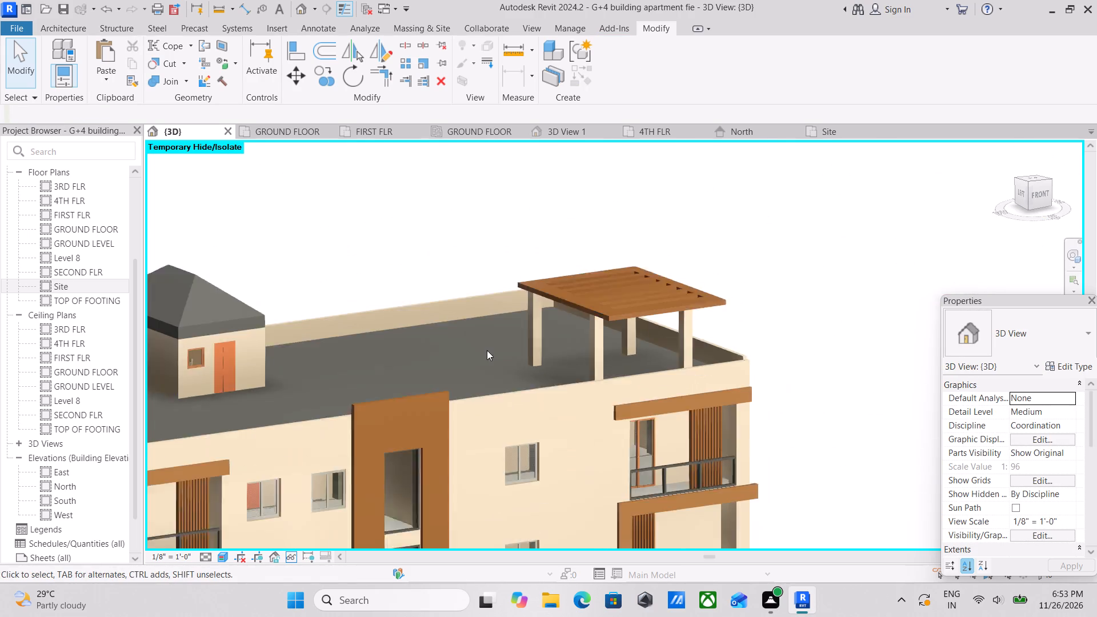
scroll(487, 350, down, 1)
shift+middle_drag(584, 440, 568, 395)
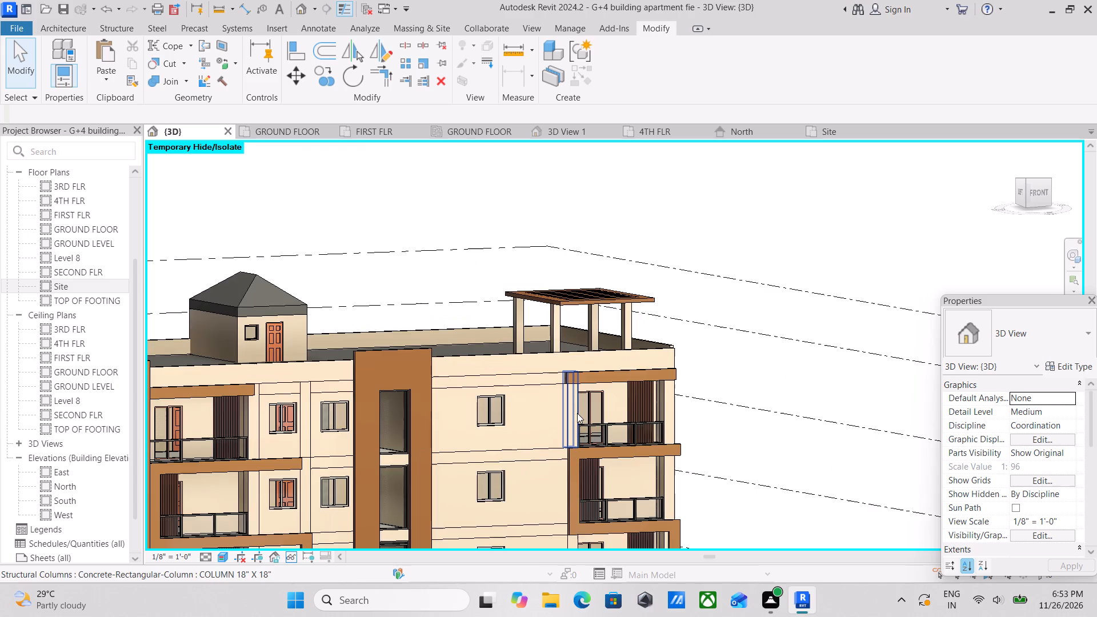
shift+middle_drag(471, 392, 430, 412)
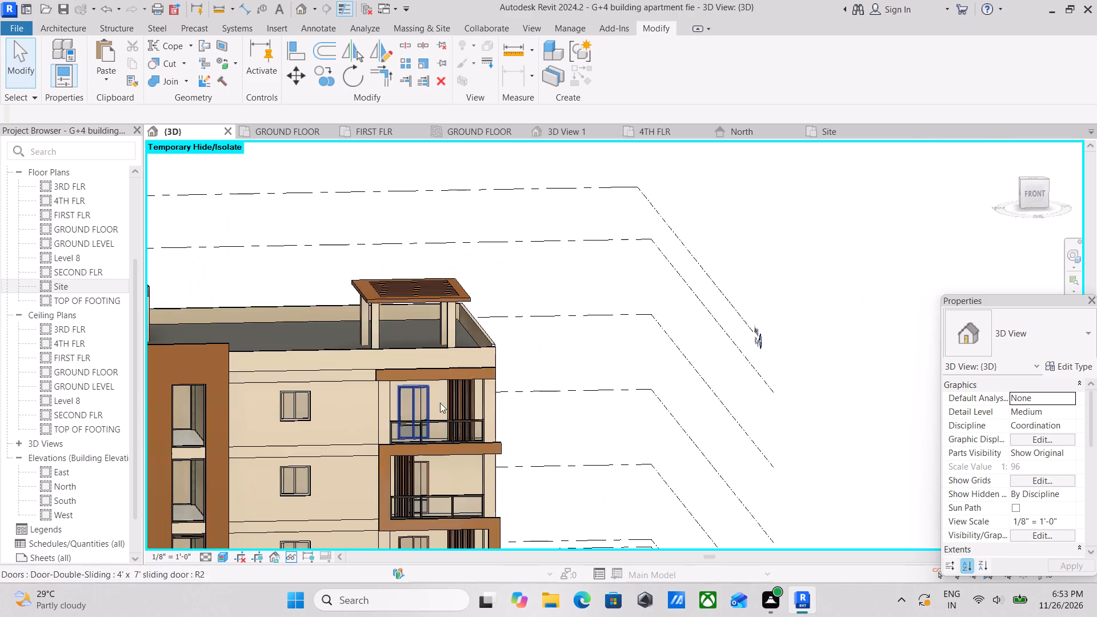
shift+middle_drag(462, 402, 365, 357)
middle_drag(357, 364, 702, 402)
shift+middle_drag(635, 354, 662, 394)
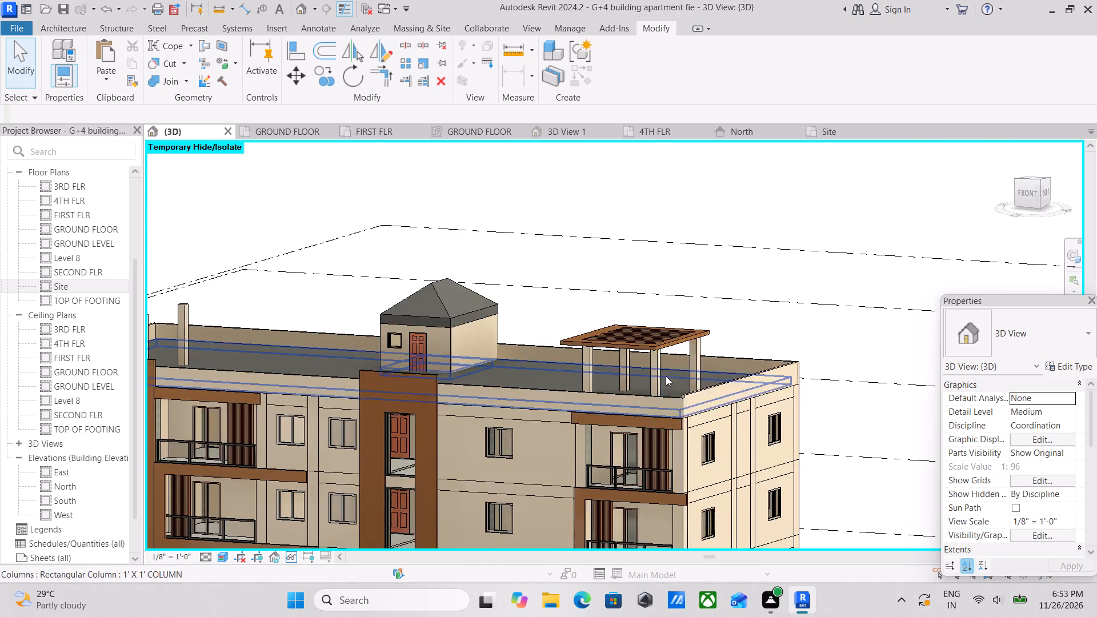
Stretch the slotted slab's east and west edges slightly outward so it overhangs the columns more on both sides.
shift+middle_drag(666, 376, 709, 430)
scroll(759, 375, up, 3)
click(765, 370)
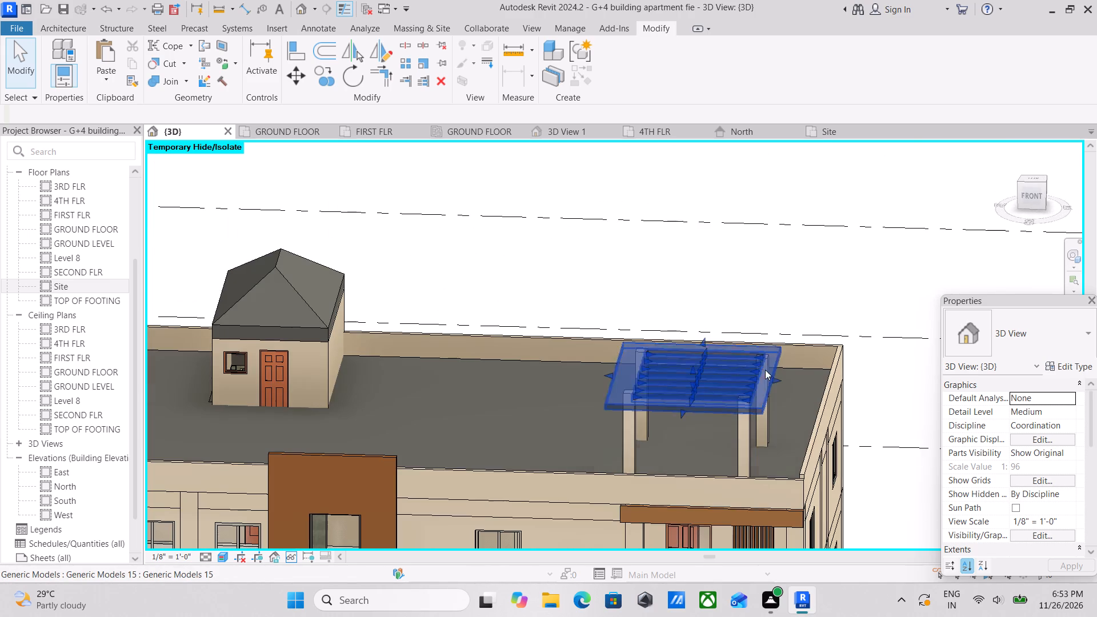
scroll(768, 371, up, 2)
drag(778, 382, 795, 384)
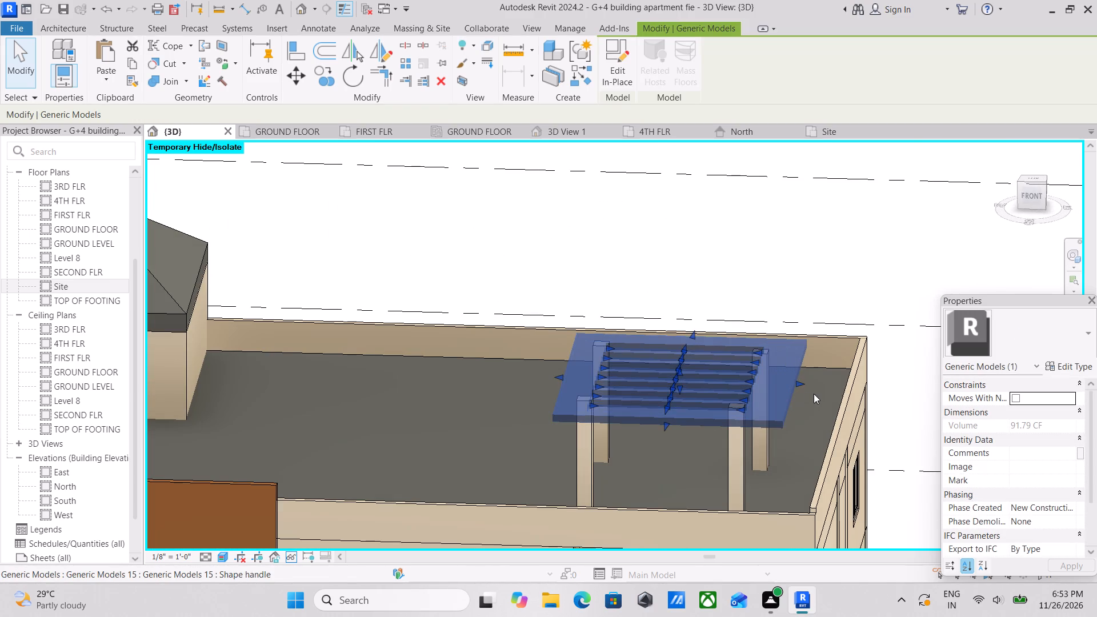
scroll(815, 394, down, 1)
drag(595, 375, 583, 375)
scroll(677, 401, down, 4)
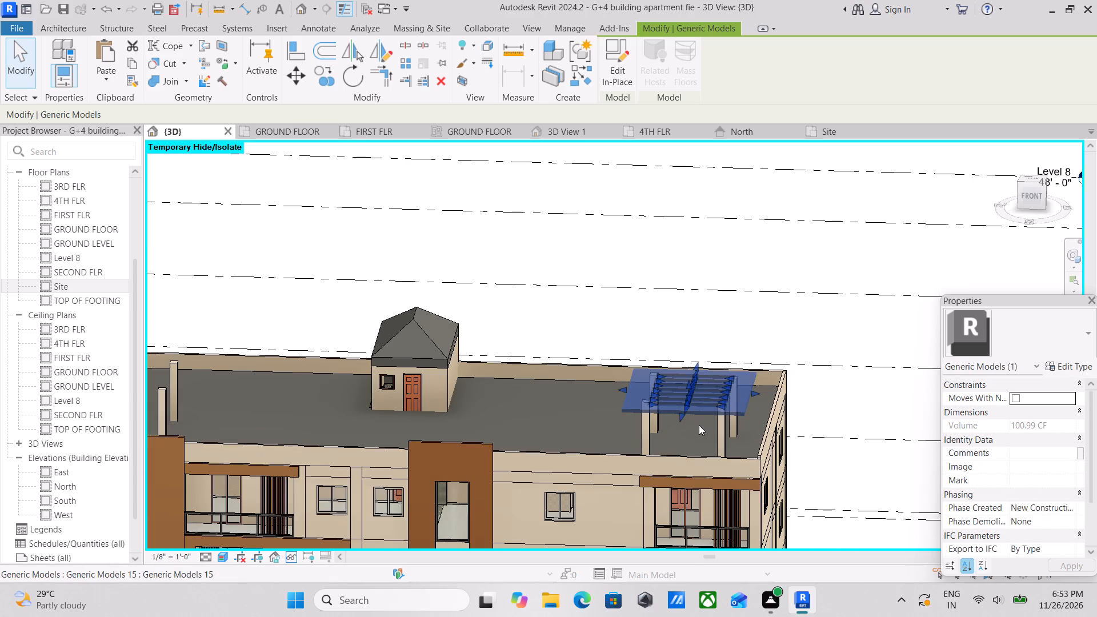
Stretch the slotted slab's north edge outward past the columns.
shift+middle_drag(703, 418, 486, 423)
scroll(760, 401, up, 2)
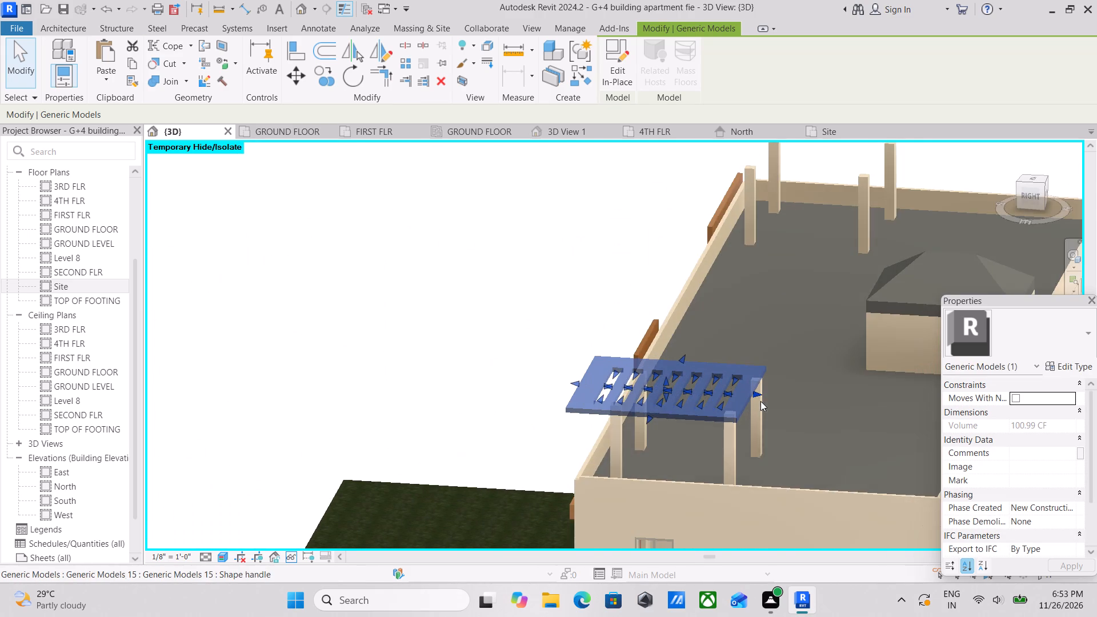
drag(761, 394, 778, 398)
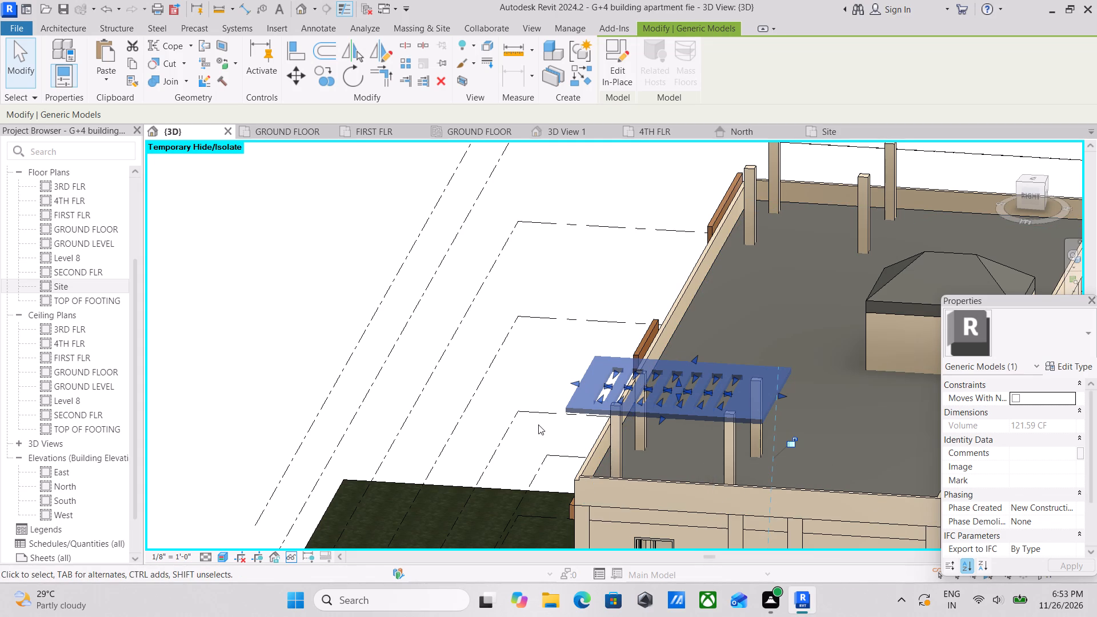
Examine the enlarged slotted slab and its overhang around the four columns from several angles.
middle_drag(596, 420, 467, 476)
scroll(492, 481, down, 2)
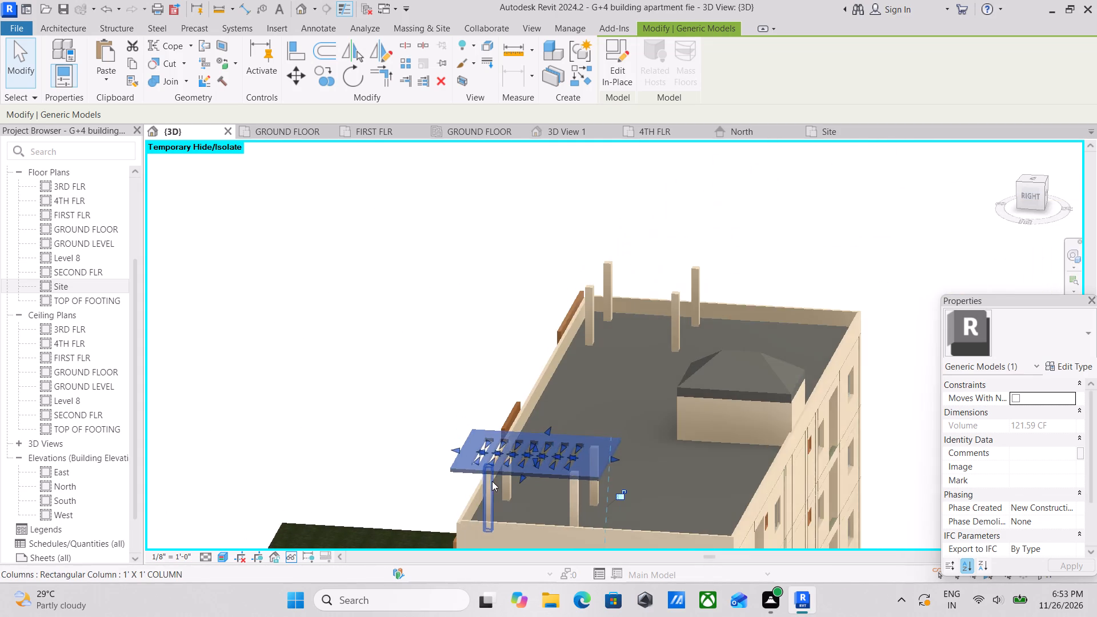
shift+middle_drag(493, 479, 604, 436)
shift+middle_drag(525, 490, 634, 490)
scroll(548, 449, up, 4)
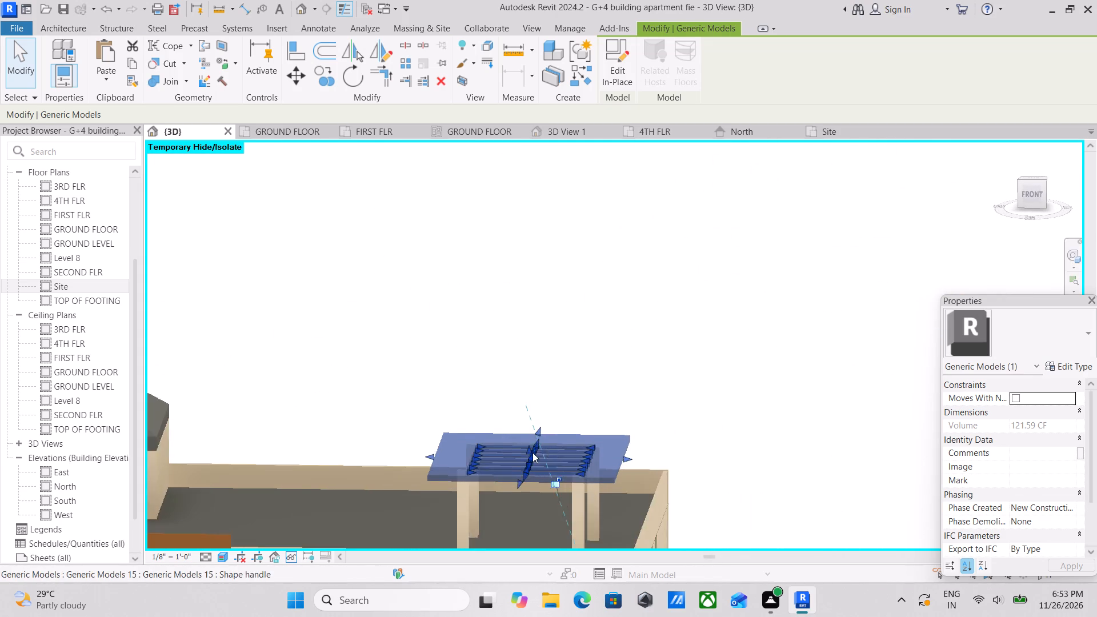
scroll(533, 452, up, 4)
key(Escape)
middle_drag(542, 454, 515, 371)
scroll(515, 371, down, 1)
scroll(542, 432, down, 1)
shift+middle_drag(542, 432, 498, 479)
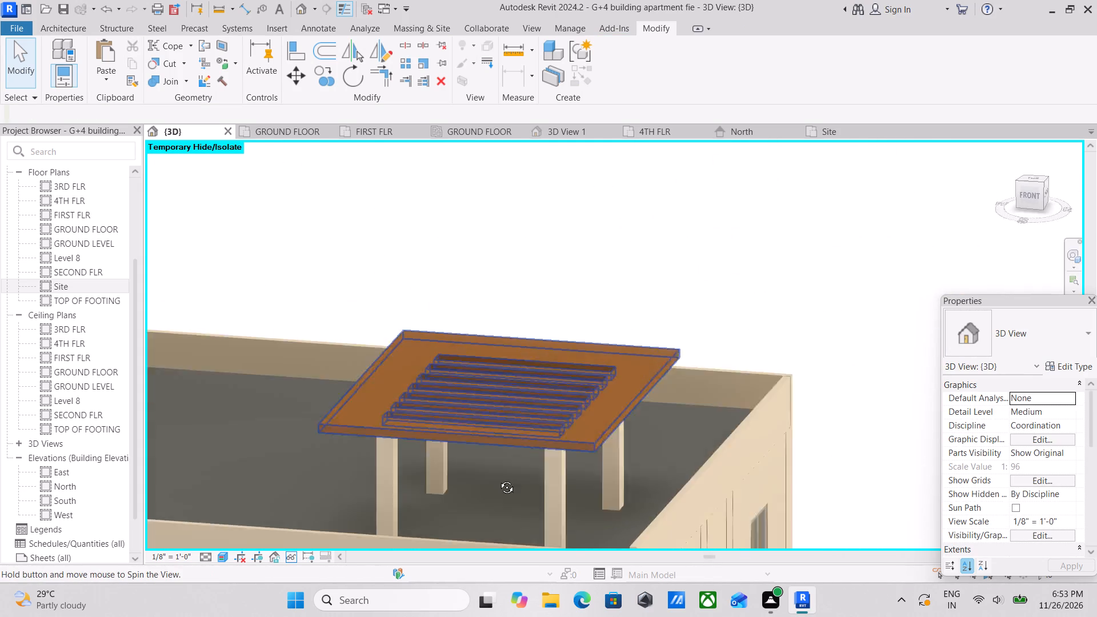
shift+middle_drag(498, 479, 473, 492)
shift+middle_drag(503, 415, 412, 452)
middle_click(444, 444)
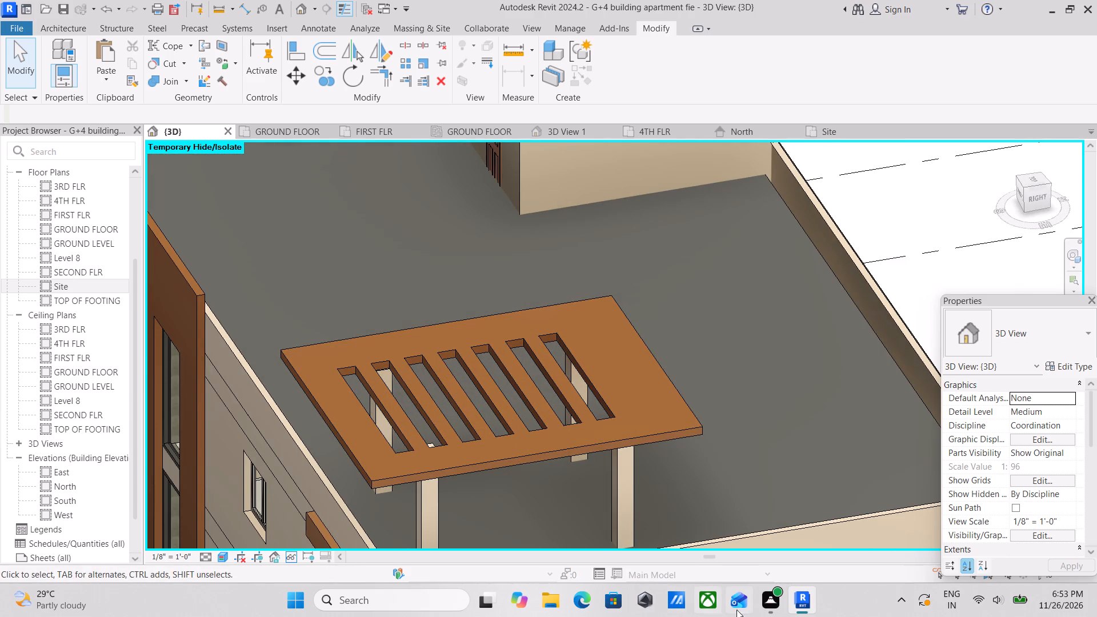
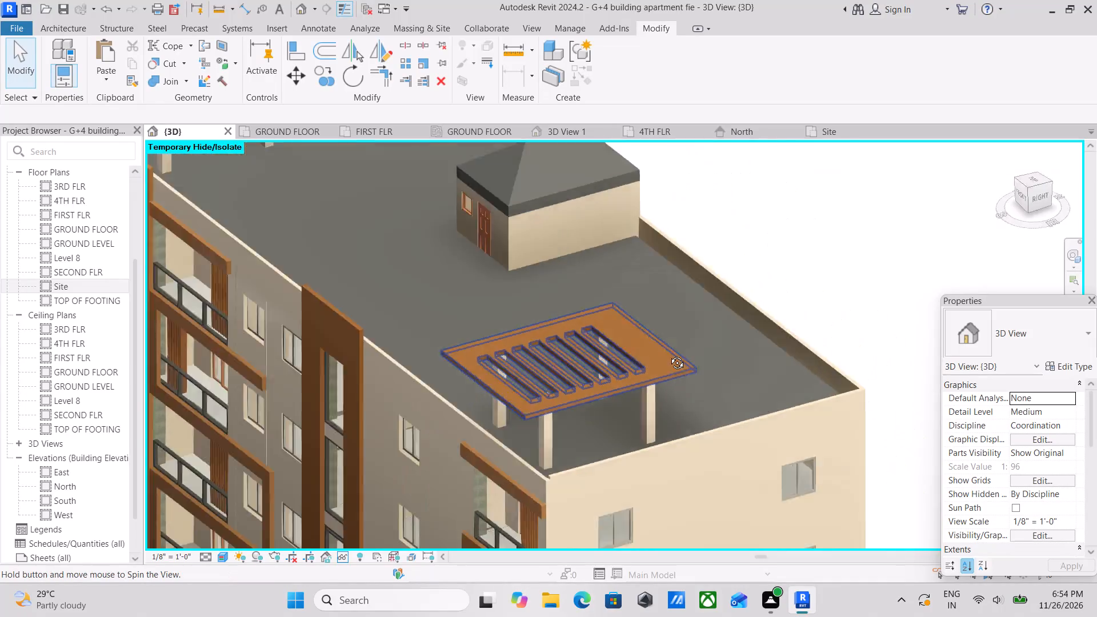
Examine the slotted slab, the stair-room roof and the four uncovered west-end columns from the front and above.
shift+middle_drag(668, 354, 750, 319)
shift+middle_drag(694, 356, 690, 207)
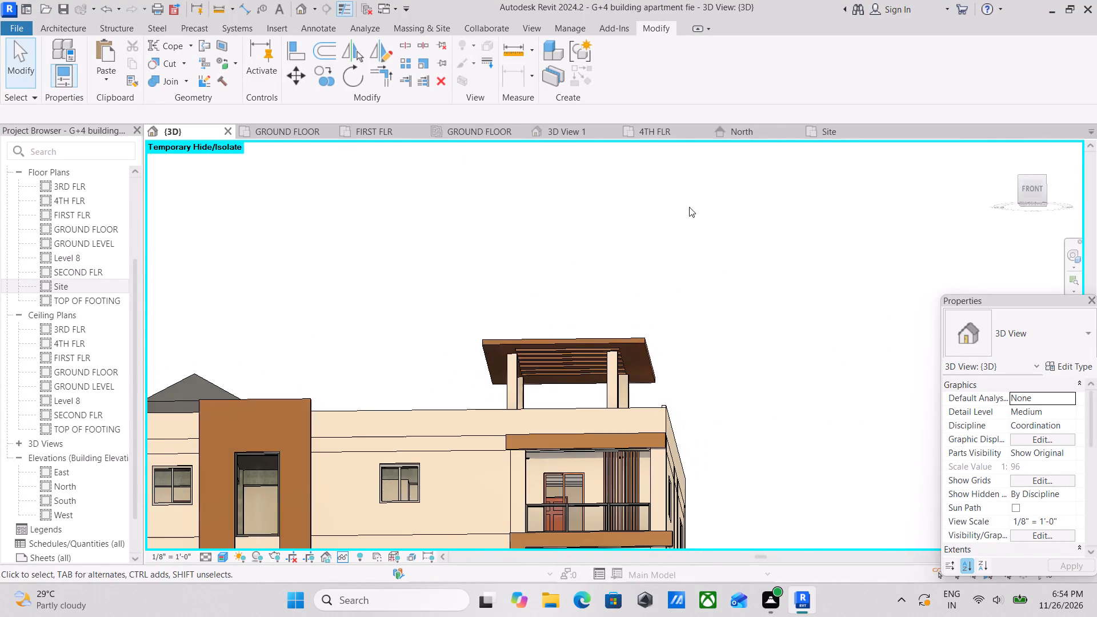
shift+middle_drag(607, 322, 608, 374)
middle_drag(519, 363, 780, 355)
scroll(474, 369, down, 2)
middle_drag(479, 364, 592, 418)
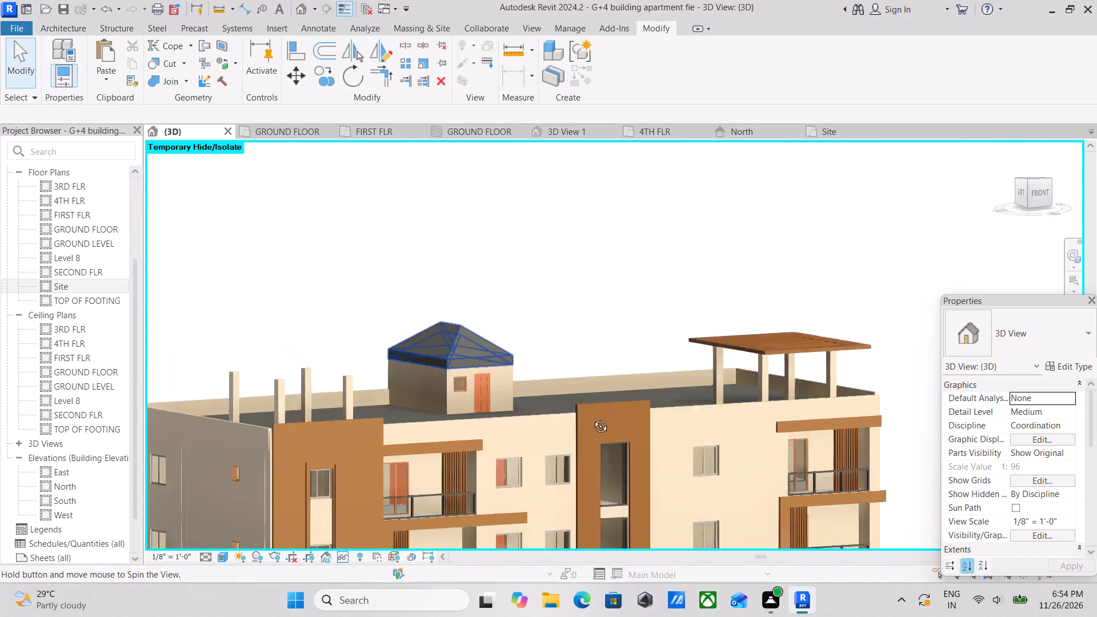
middle_drag(592, 418, 536, 536)
shift+middle_drag(436, 495, 355, 572)
shift+middle_drag(359, 431, 356, 564)
middle_drag(399, 373, 365, 515)
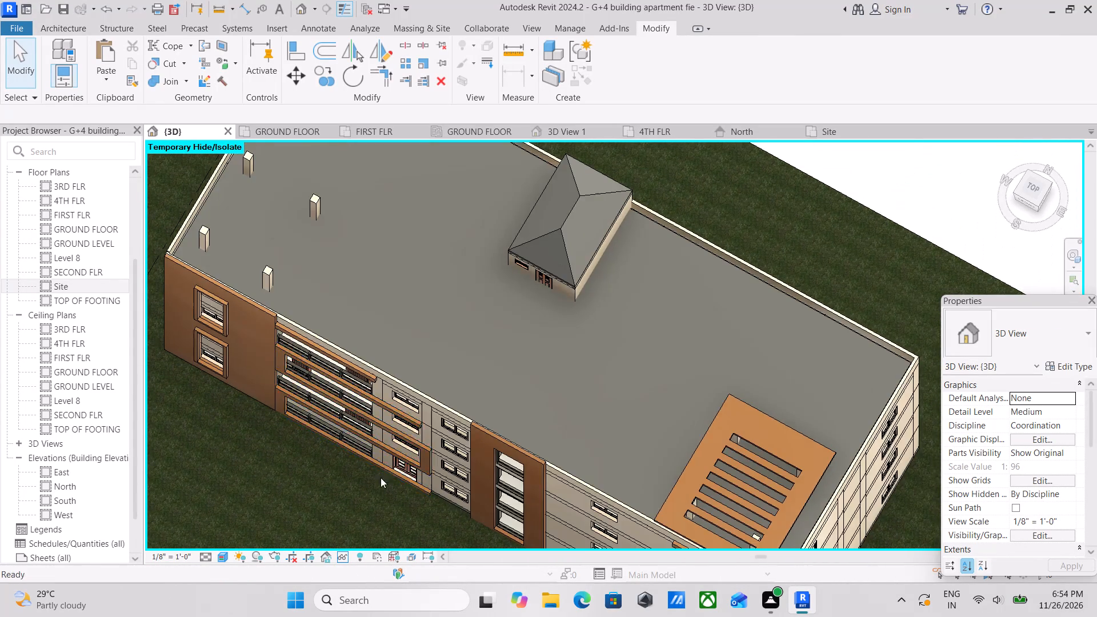
shift+middle_drag(410, 427, 422, 482)
middle_drag(481, 411, 527, 463)
middle_drag(359, 404, 563, 378)
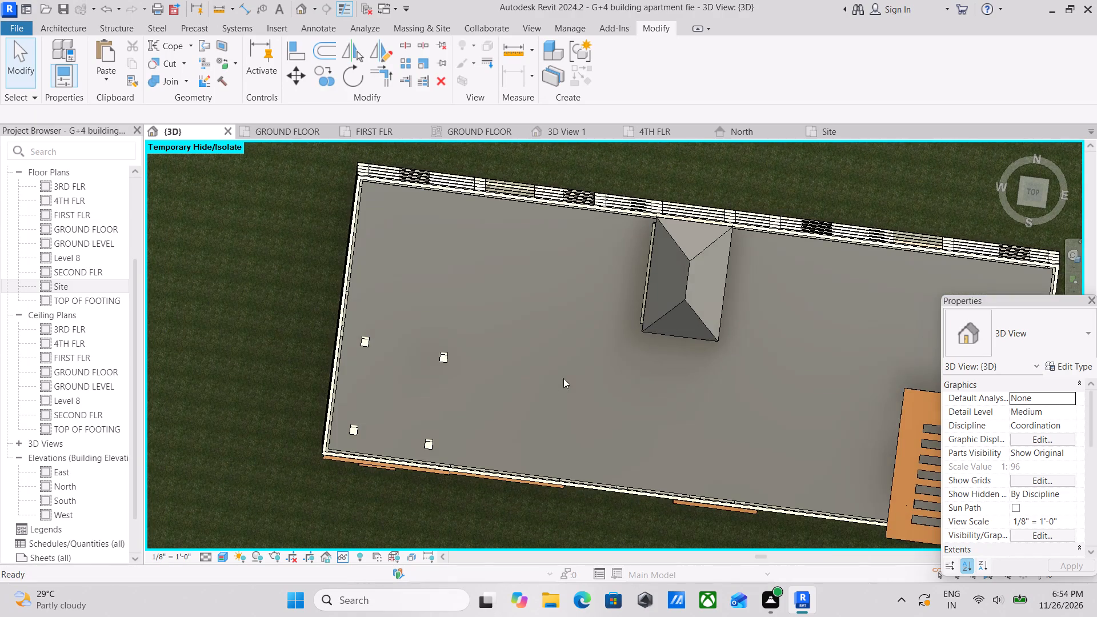
In top view, nudge the northwest column of the uncovered west-end group slightly south.
click(1026, 191)
scroll(714, 391, up, 3)
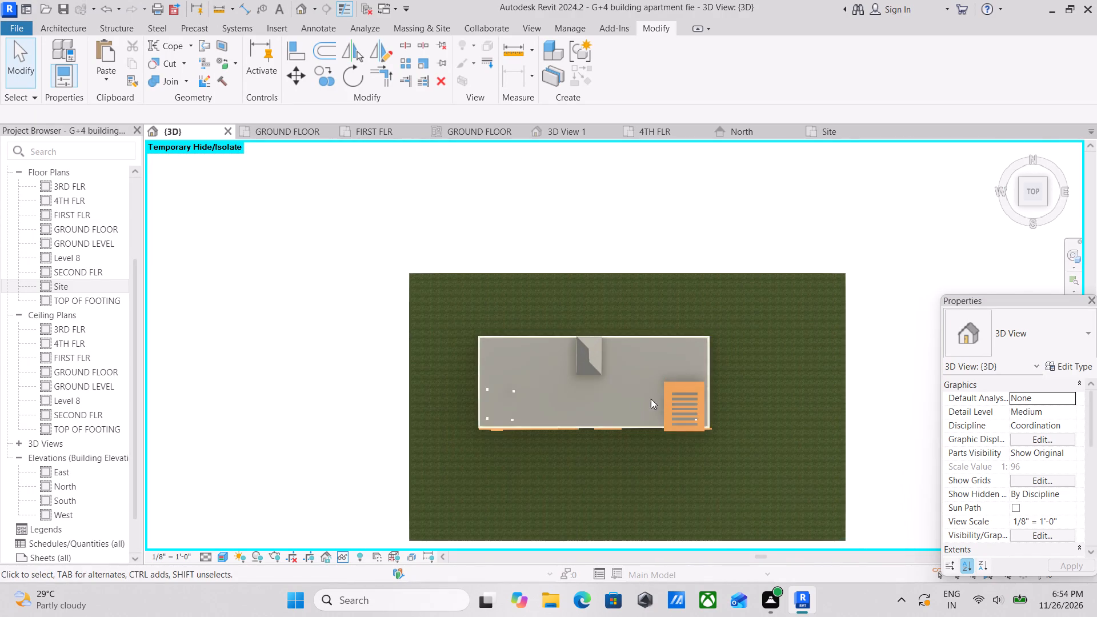
middle_drag(572, 447, 623, 380)
scroll(562, 316, up, 11)
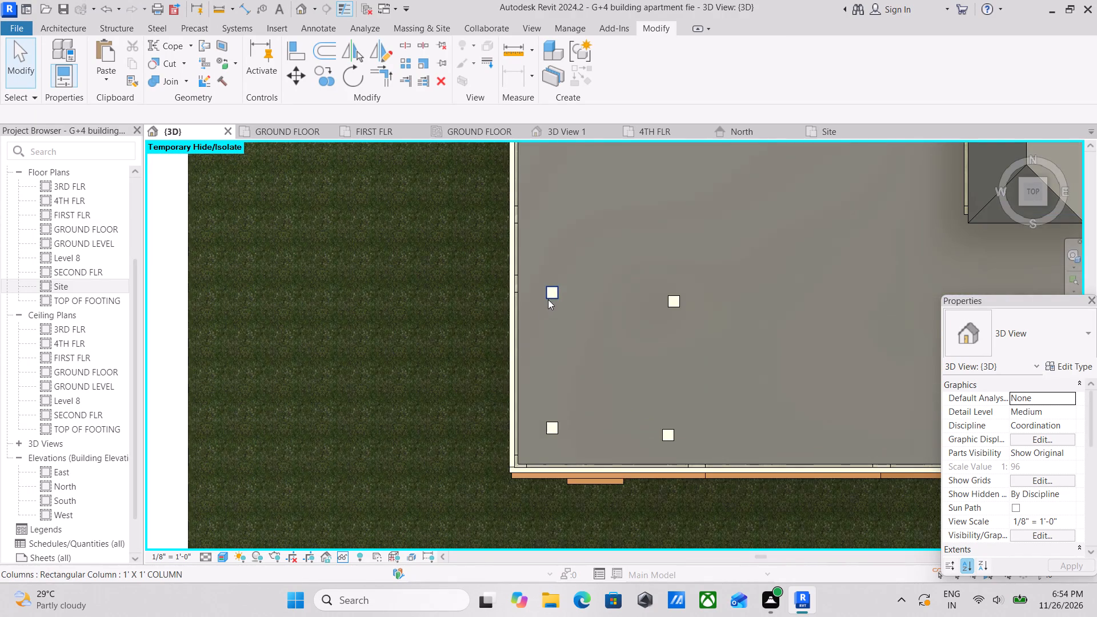
click(555, 295)
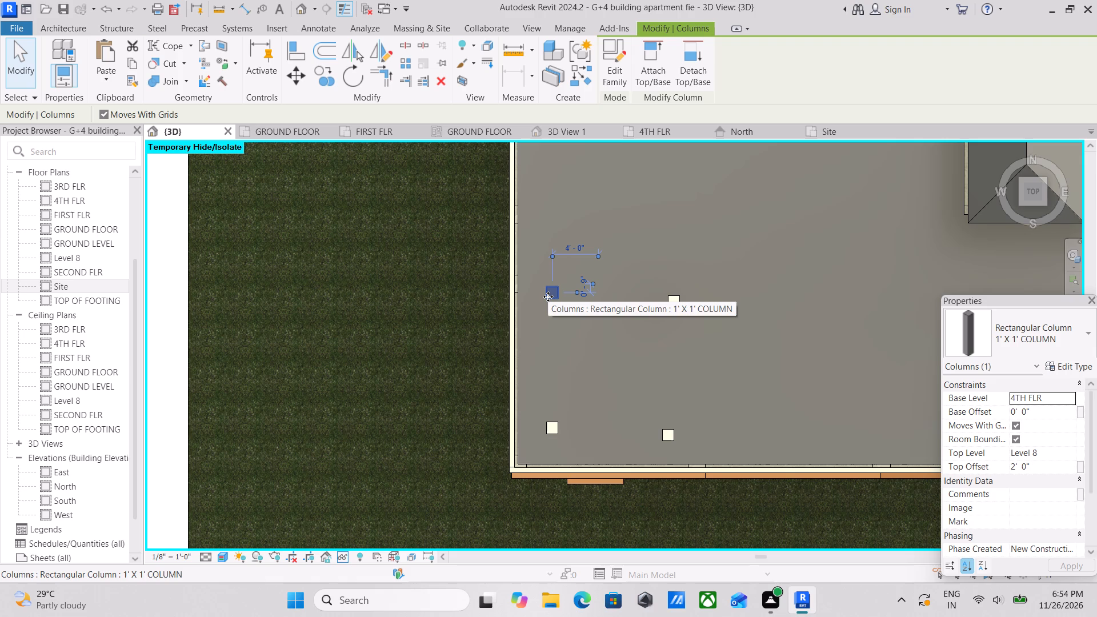
key(Down)
key(Down)
scroll(555, 296, up, 2)
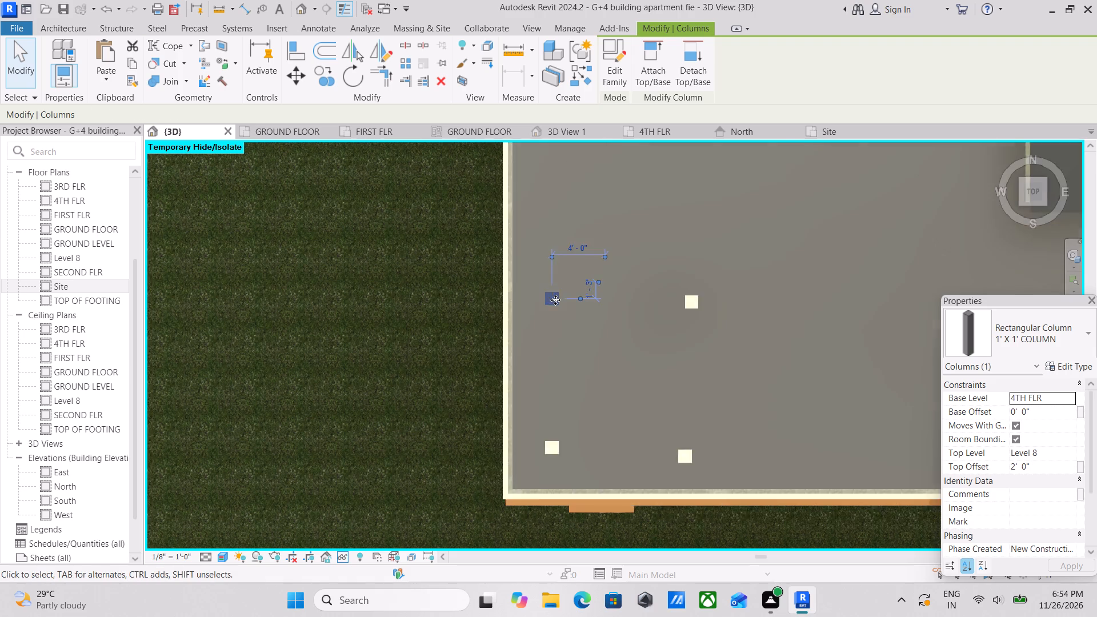
scroll(555, 300, up, 1)
key(Down)
key(Down)
middle_drag(640, 295, 638, 333)
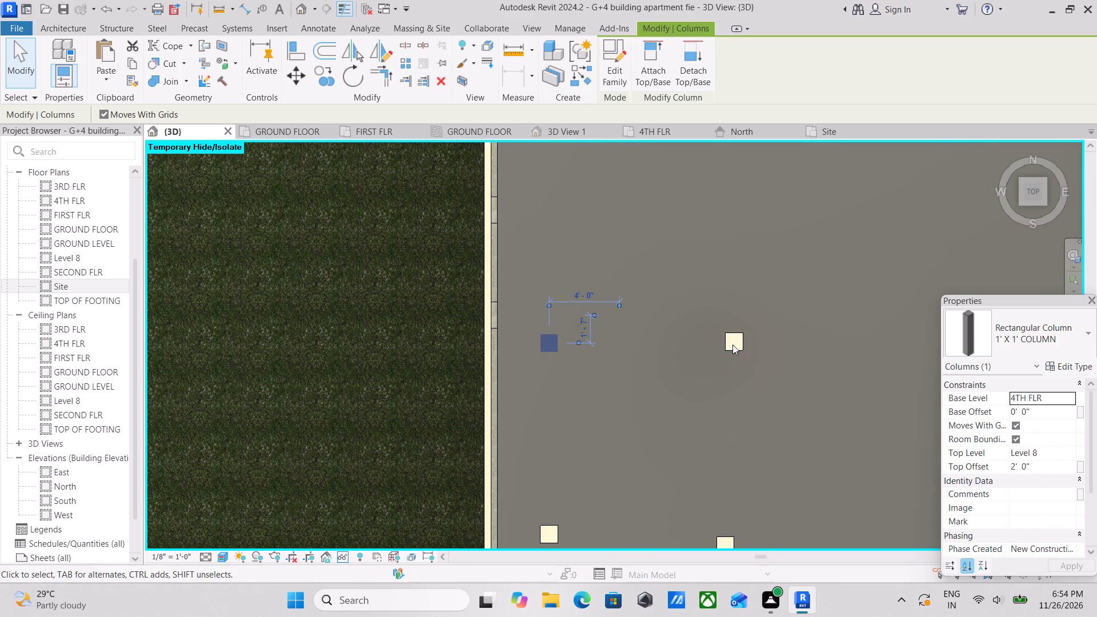
Nudge the northeast and northwest columns of the west-end group slightly south so the pair lines up.
click(732, 346)
key(Down)
key(Down)
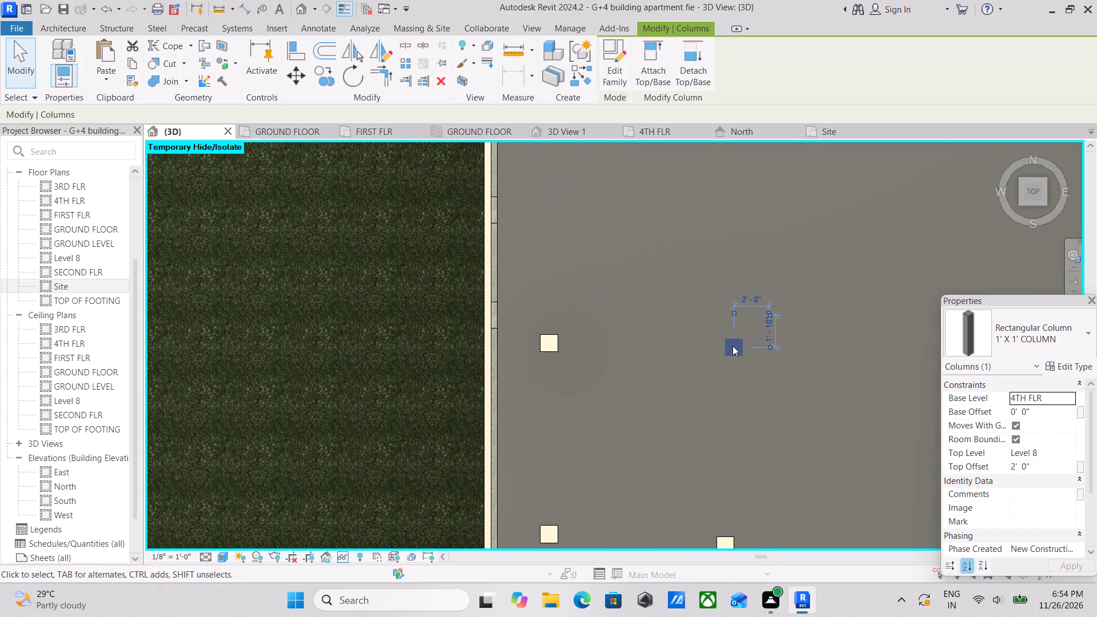
key(Up)
key(Down)
click(546, 351)
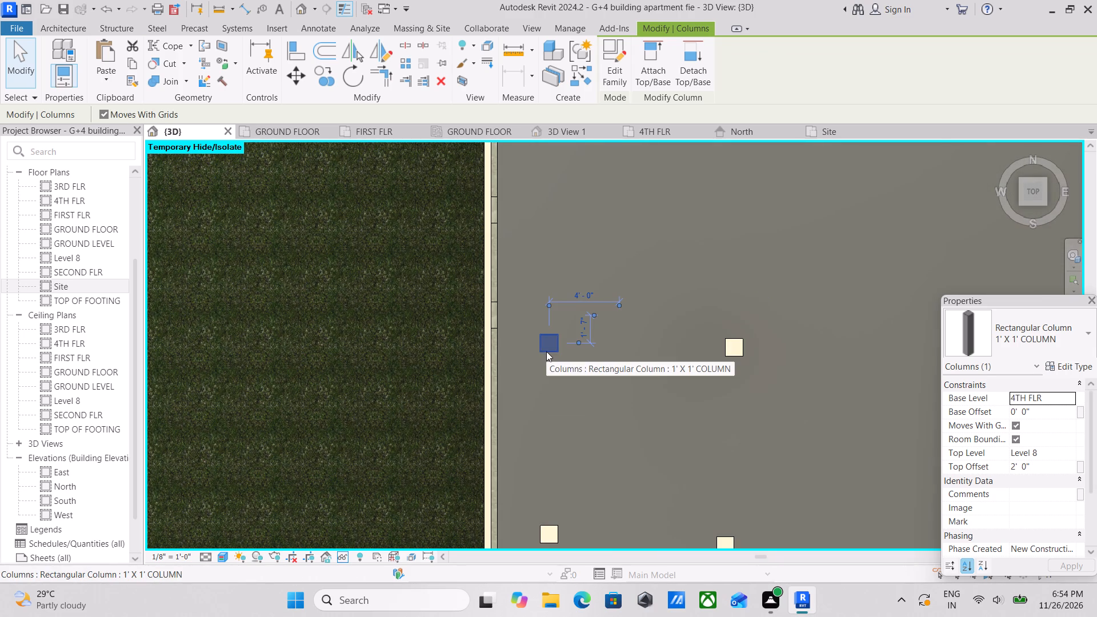
key(Down)
key(Down)
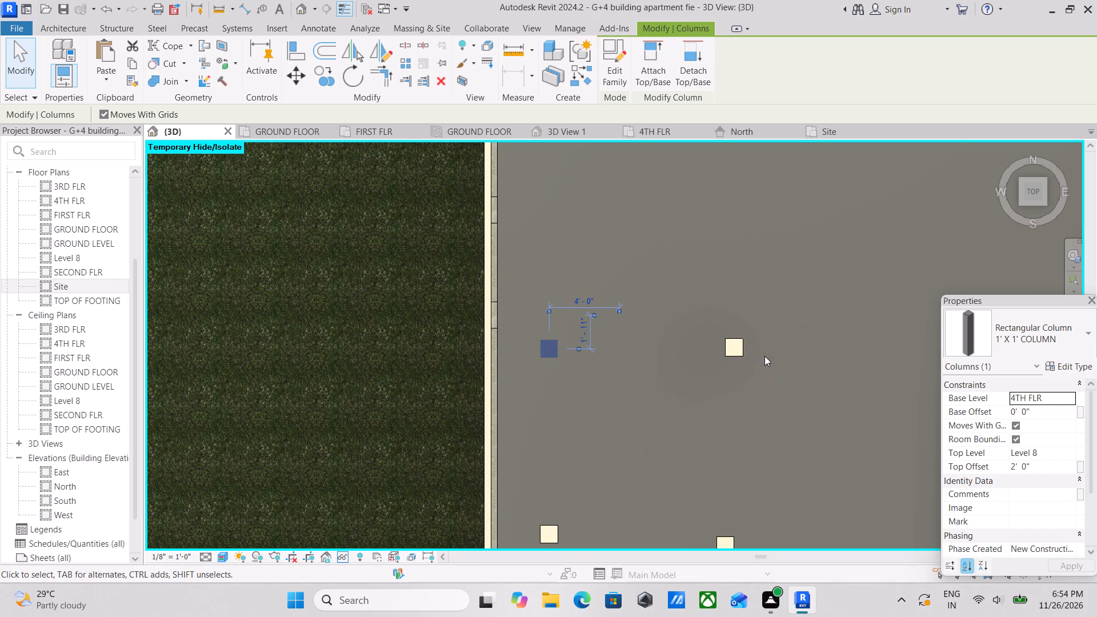
Nudge the northeast column of the west-end group slightly west, to a 2'-2" horizontal offset.
click(736, 352)
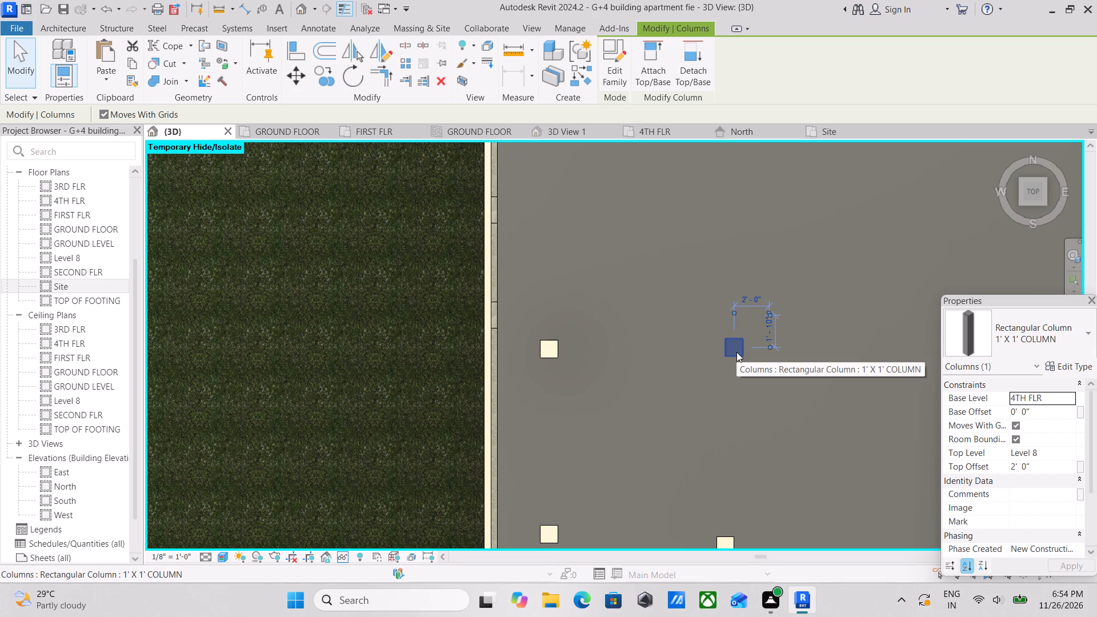
key(Left)
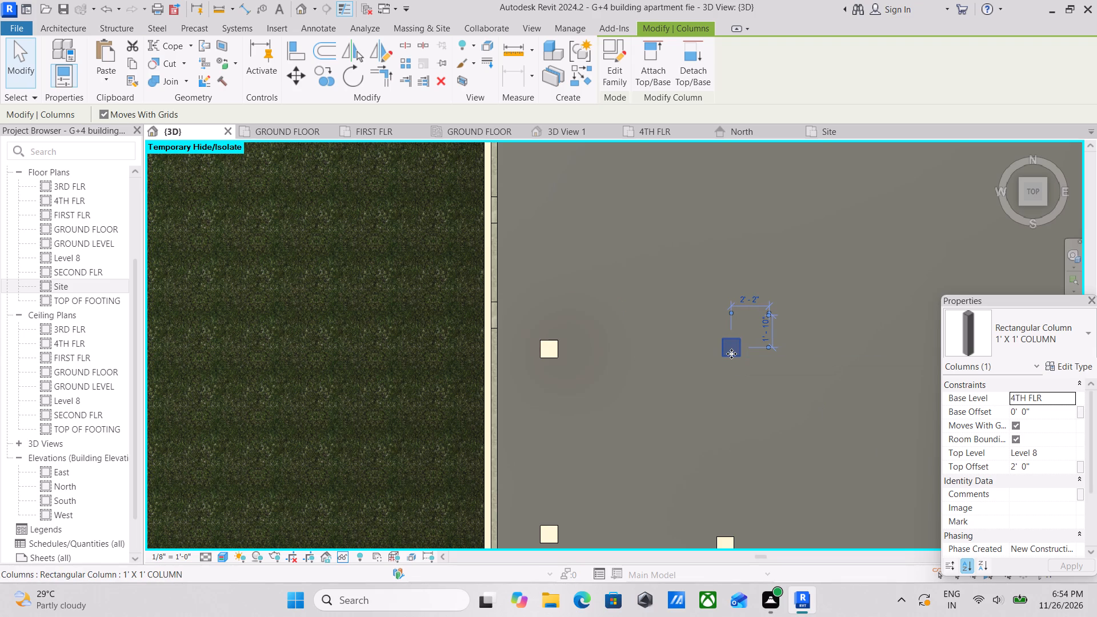
key(Left)
key(Right)
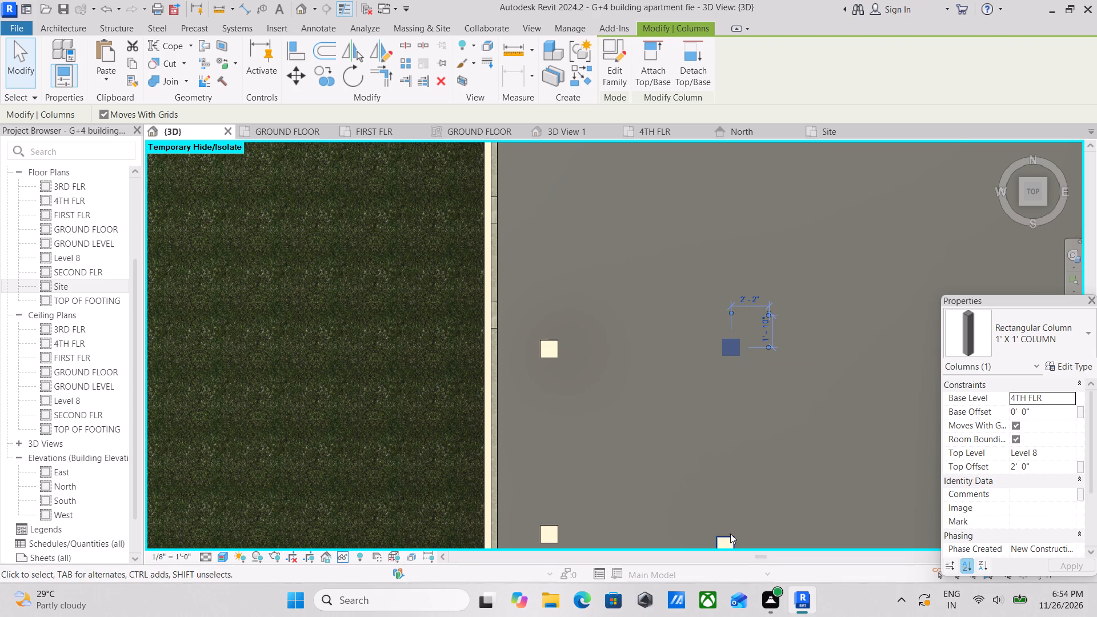
Nudge the southeast column of the west-end group slightly east, to a 2'-4" horizontal offset.
click(730, 534)
middle_drag(761, 479, 747, 398)
key(Right)
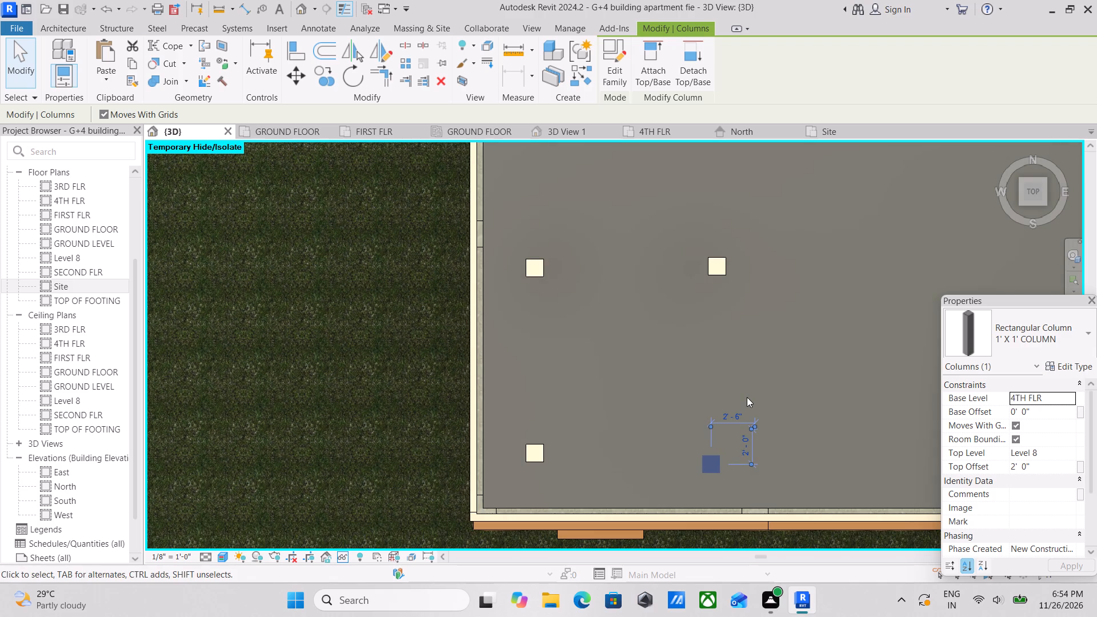
Nudge the southwest column of the west-end group south until it lines up with the southeast column.
click(533, 451)
click(537, 460)
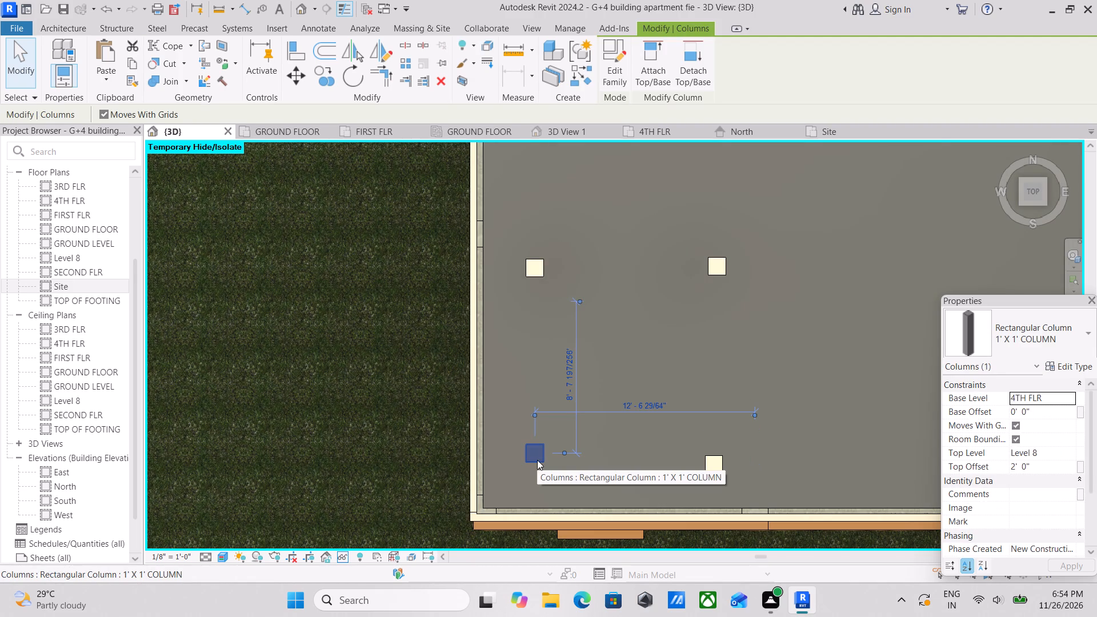
key(Down)
key(Down)
key(Down)
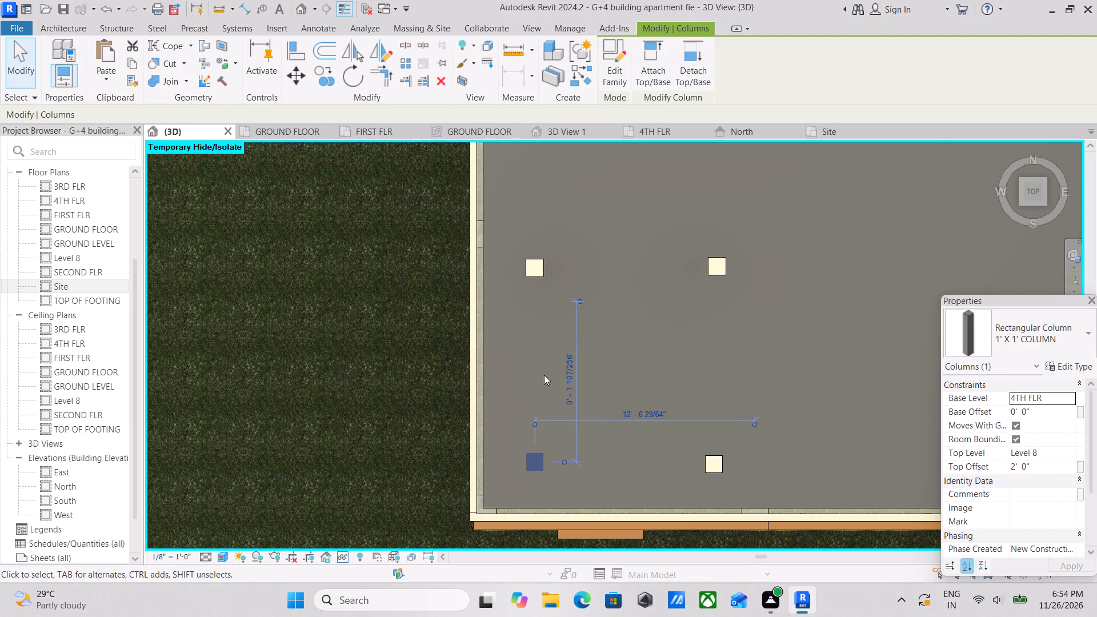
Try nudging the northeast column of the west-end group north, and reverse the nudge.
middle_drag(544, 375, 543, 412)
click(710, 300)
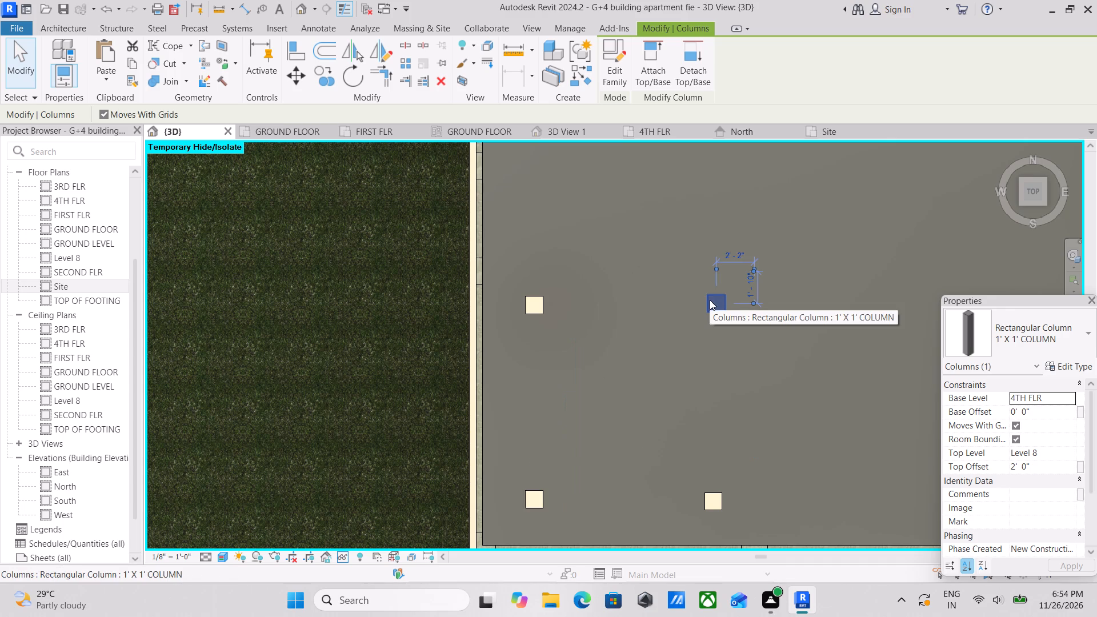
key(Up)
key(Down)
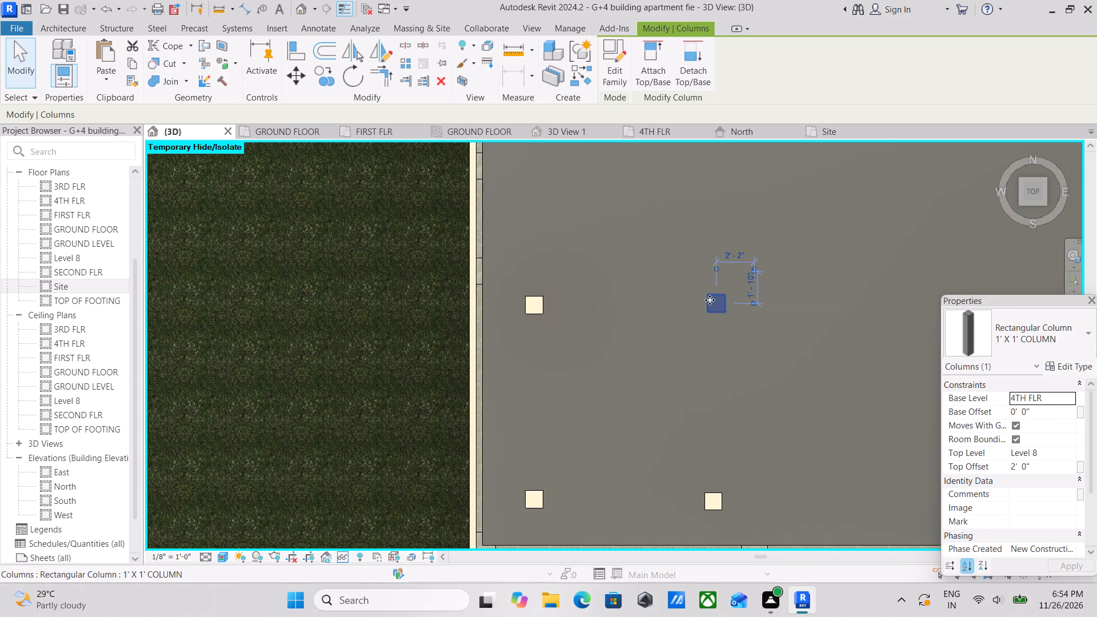
Nudge the northeast column of the west-end group west and south, to offsets of 2'-6" horizontally and 2'-0" vertically.
scroll(599, 320, up, 2)
middle_drag(716, 316, 565, 344)
middle_drag(680, 322, 580, 228)
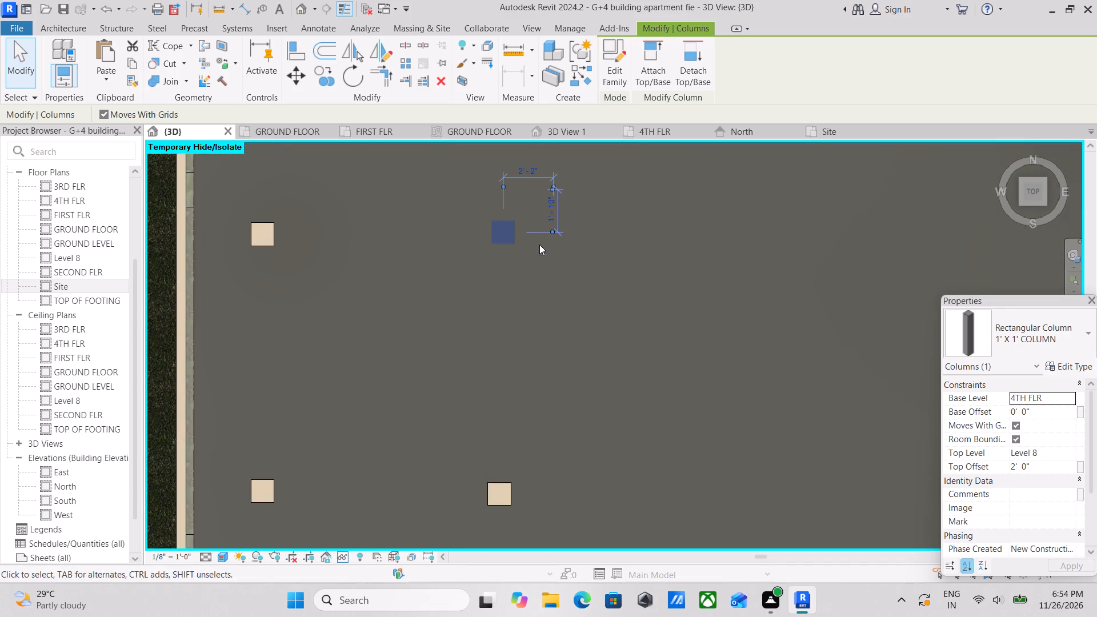
middle_drag(312, 269, 358, 353)
key(Escape)
click(307, 323)
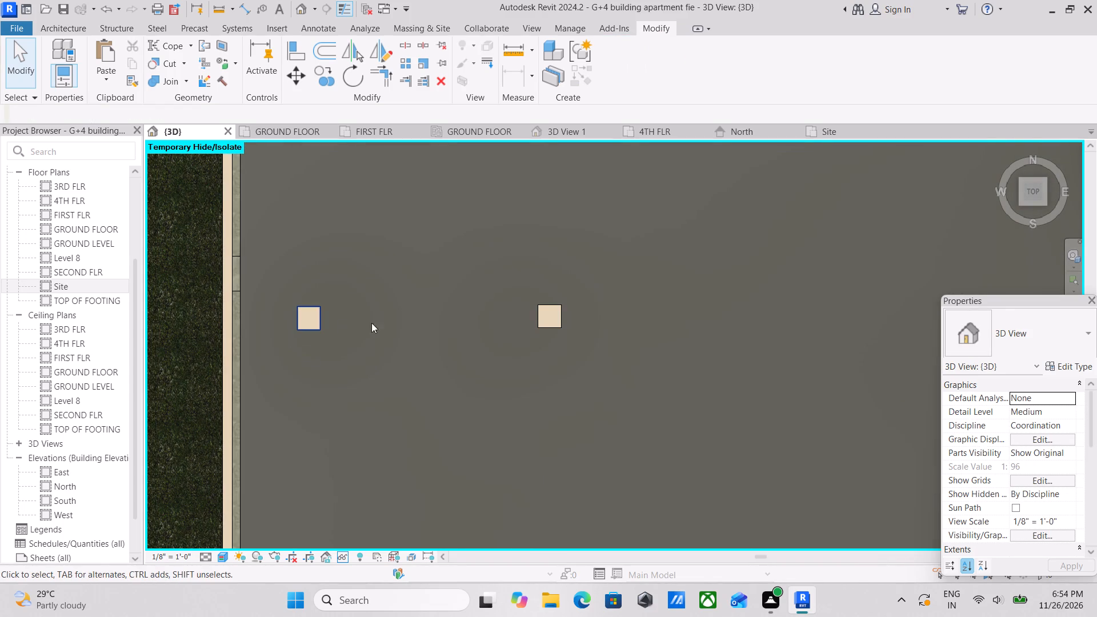
click(556, 326)
middle_drag(563, 335, 511, 329)
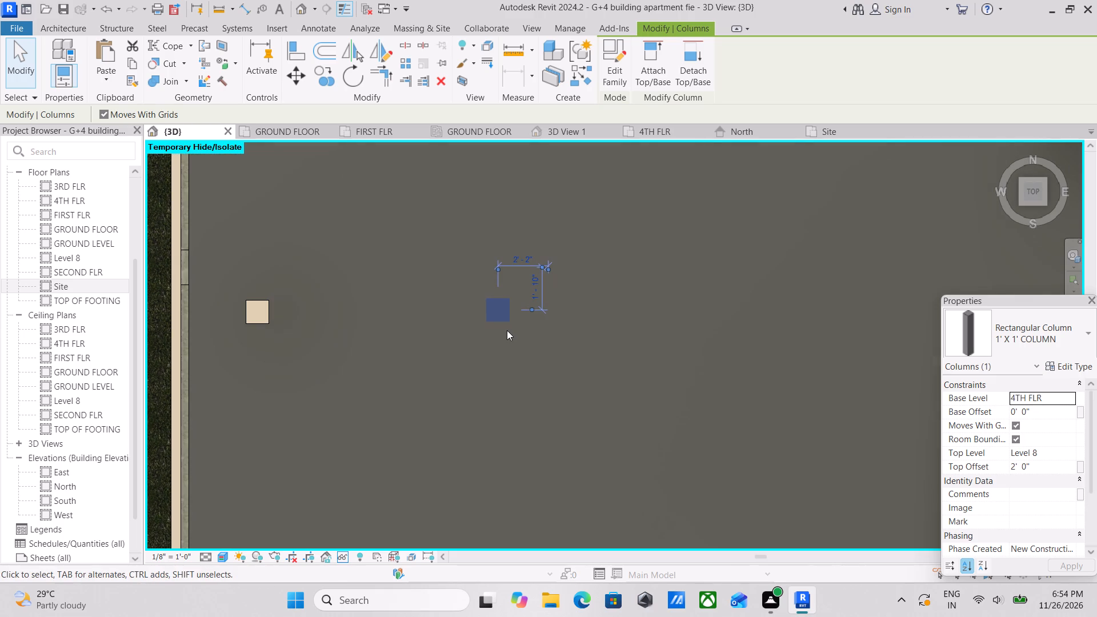
key(Left)
key(Left)
key(Left)
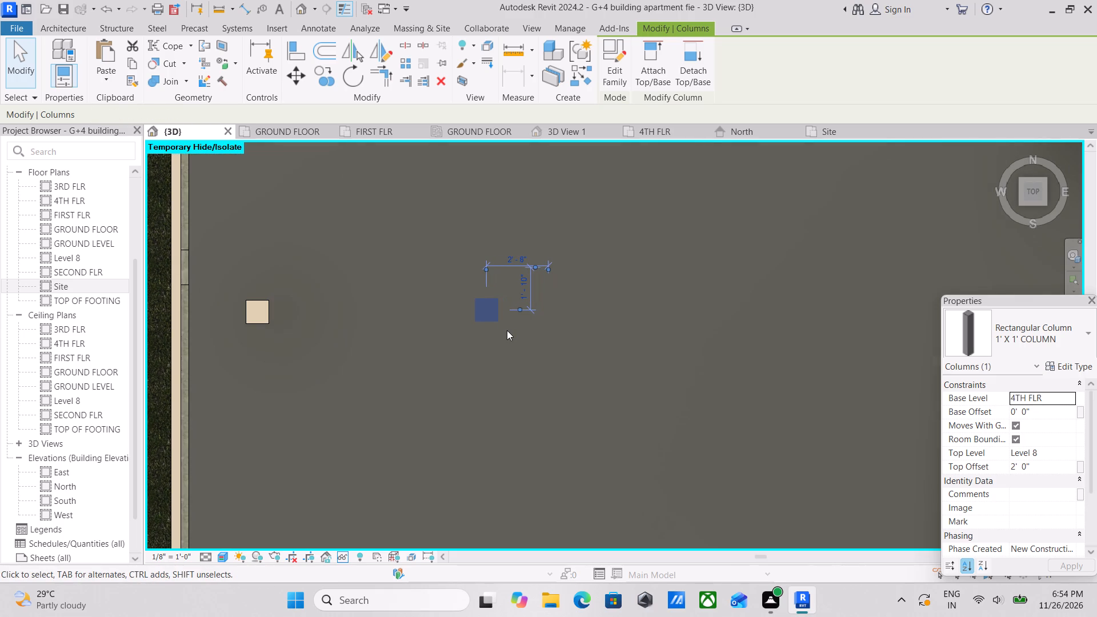
key(Down)
key(Down)
key(Up)
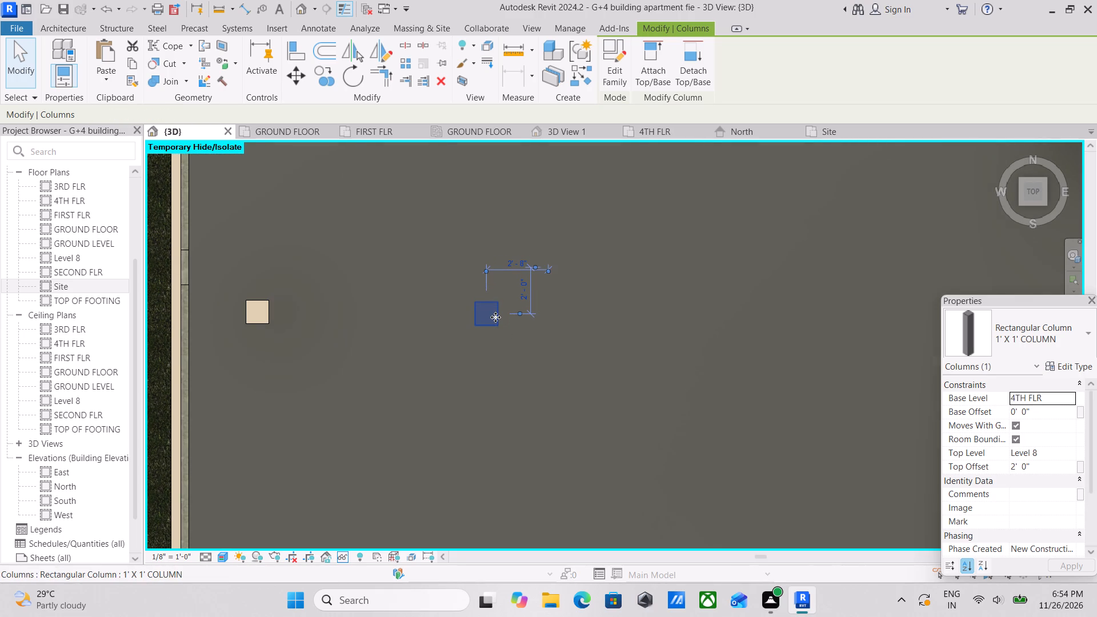
key(Right)
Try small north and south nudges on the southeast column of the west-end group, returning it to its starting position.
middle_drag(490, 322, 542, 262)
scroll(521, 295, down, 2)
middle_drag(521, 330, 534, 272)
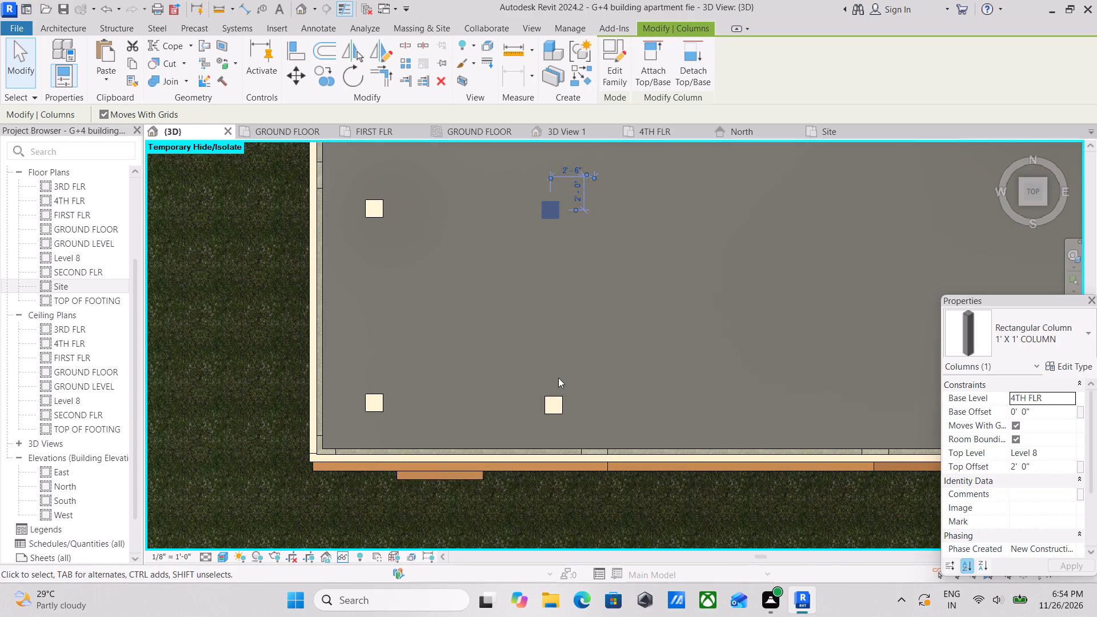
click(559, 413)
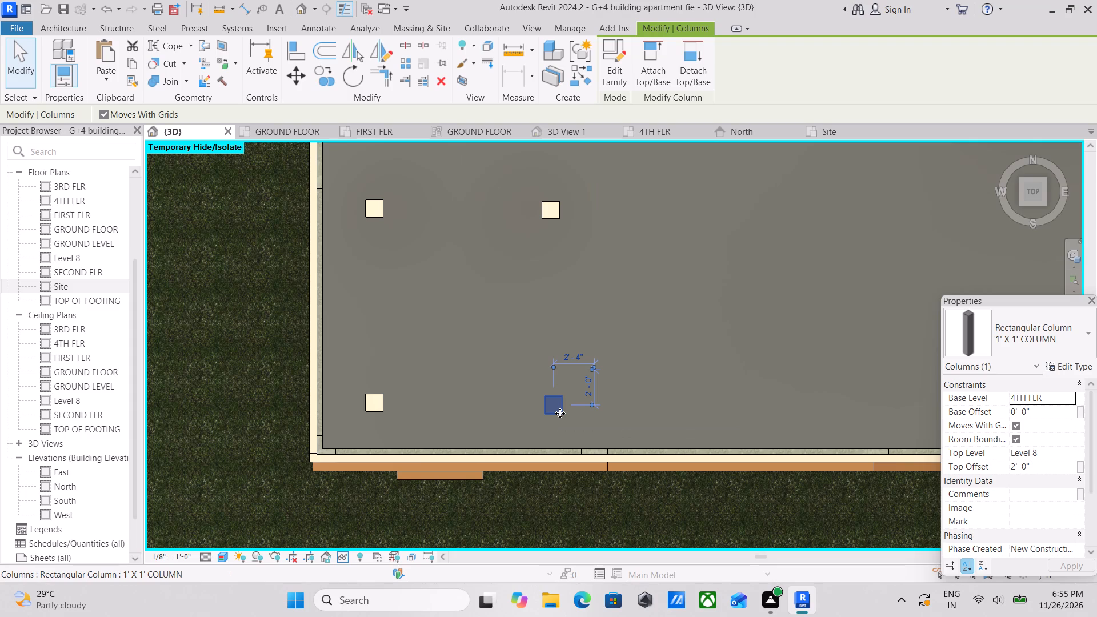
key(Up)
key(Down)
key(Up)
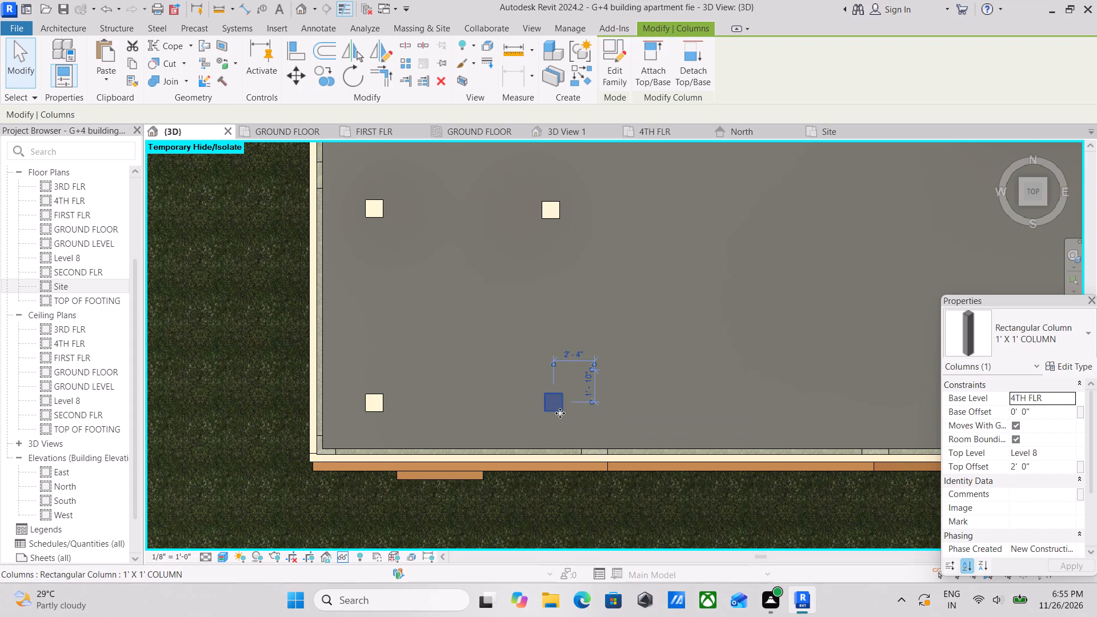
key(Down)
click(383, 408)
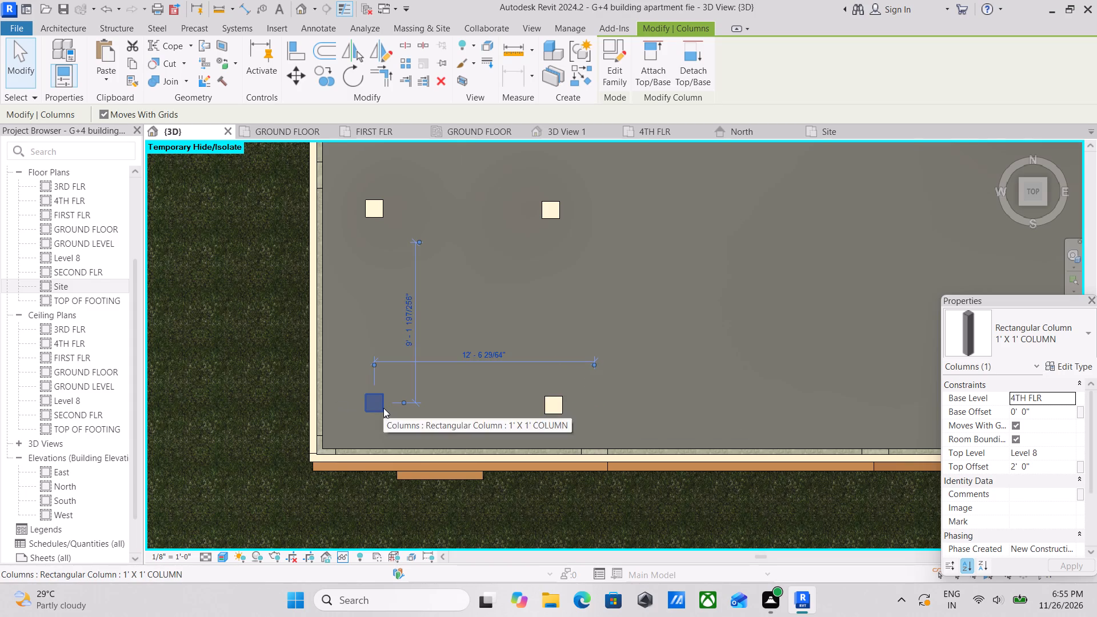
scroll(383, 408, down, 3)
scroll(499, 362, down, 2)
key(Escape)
Copy the slotted generic model slab horizontally west onto the four west-end roof columns, with Constrain and Multiple enabled.
middle_drag(558, 358, 153, 359)
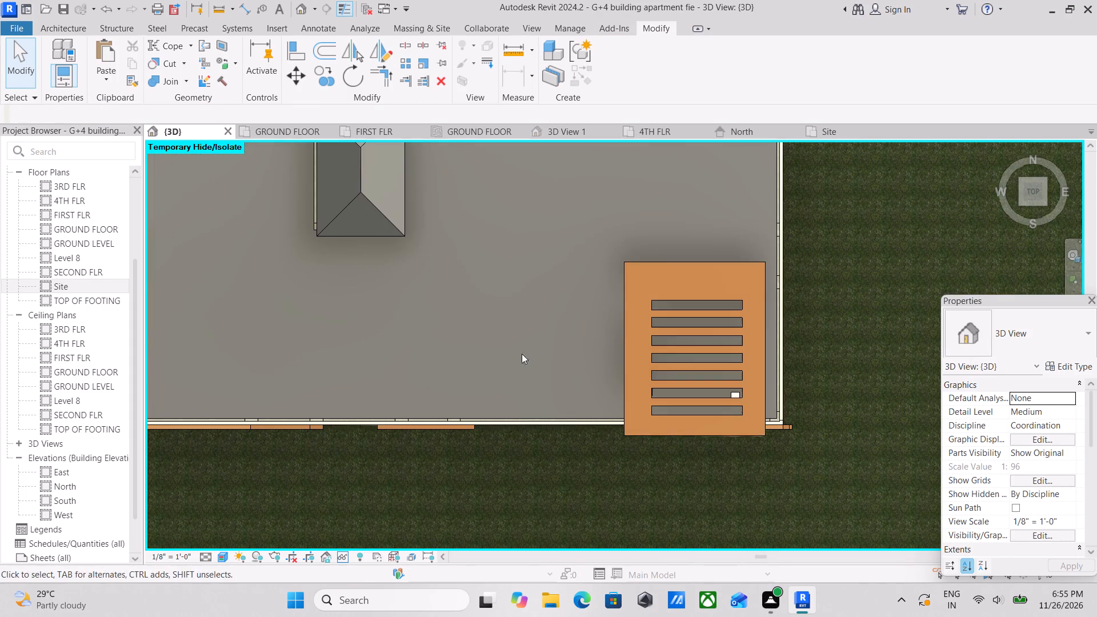
click(643, 262)
middle_drag(592, 283, 713, 284)
middle_drag(691, 293, 708, 260)
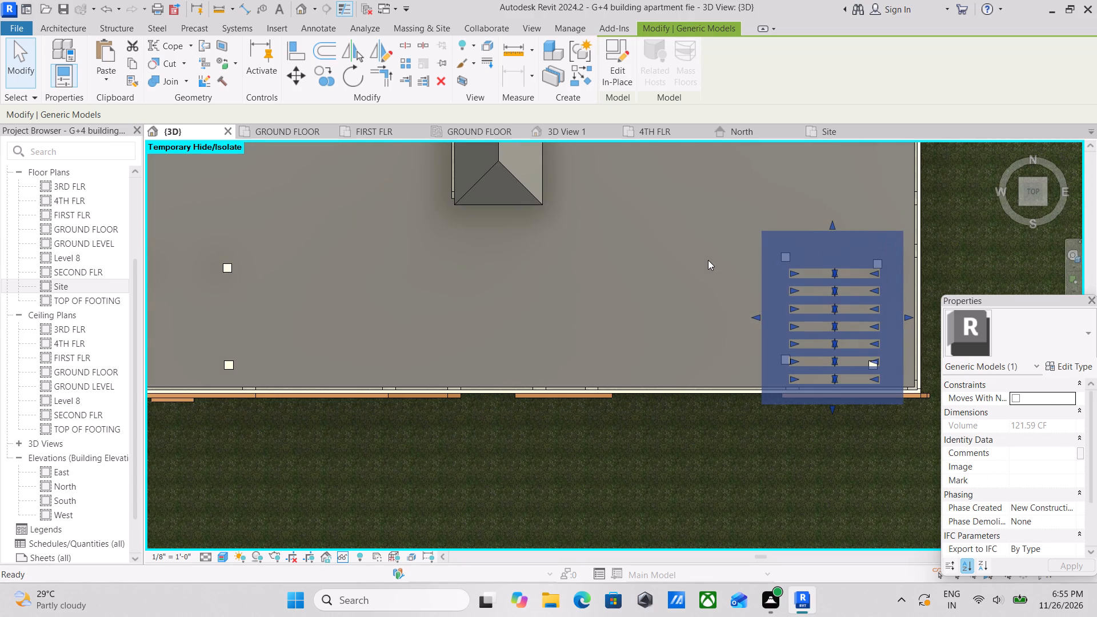
text(CO)
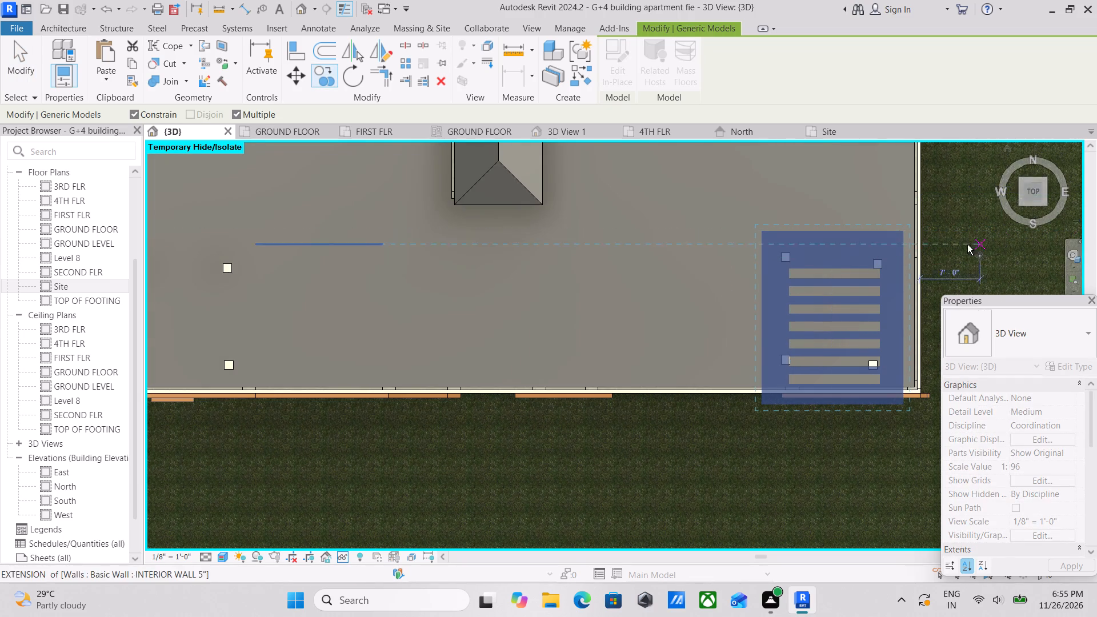
click(908, 229)
middle_drag(751, 241, 911, 246)
middle_drag(604, 259, 719, 269)
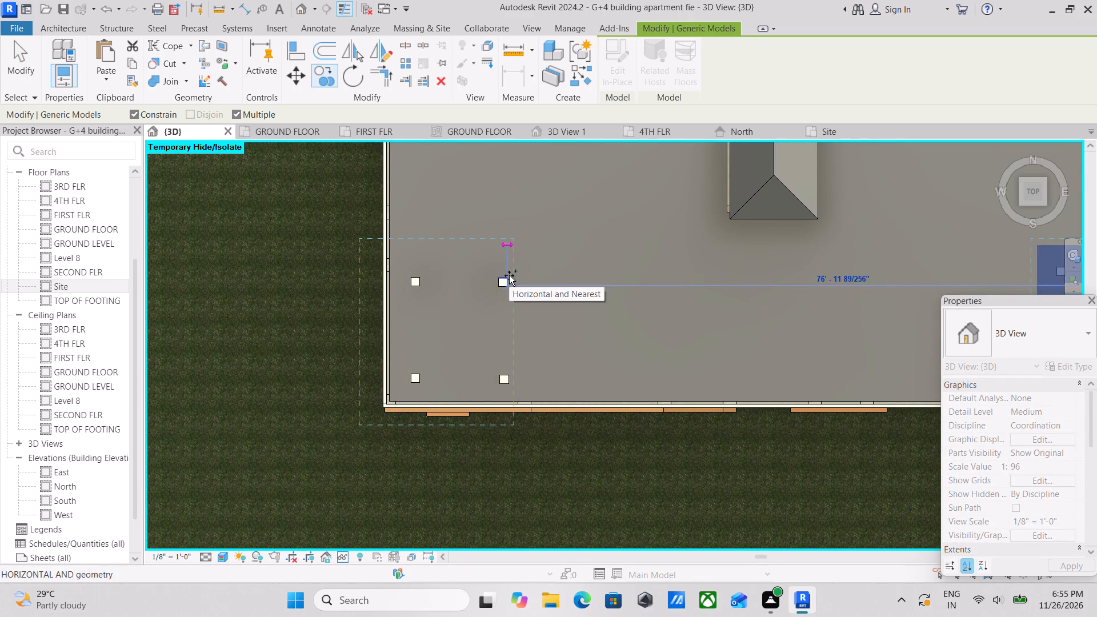
click(523, 277)
scroll(524, 277, down, 1)
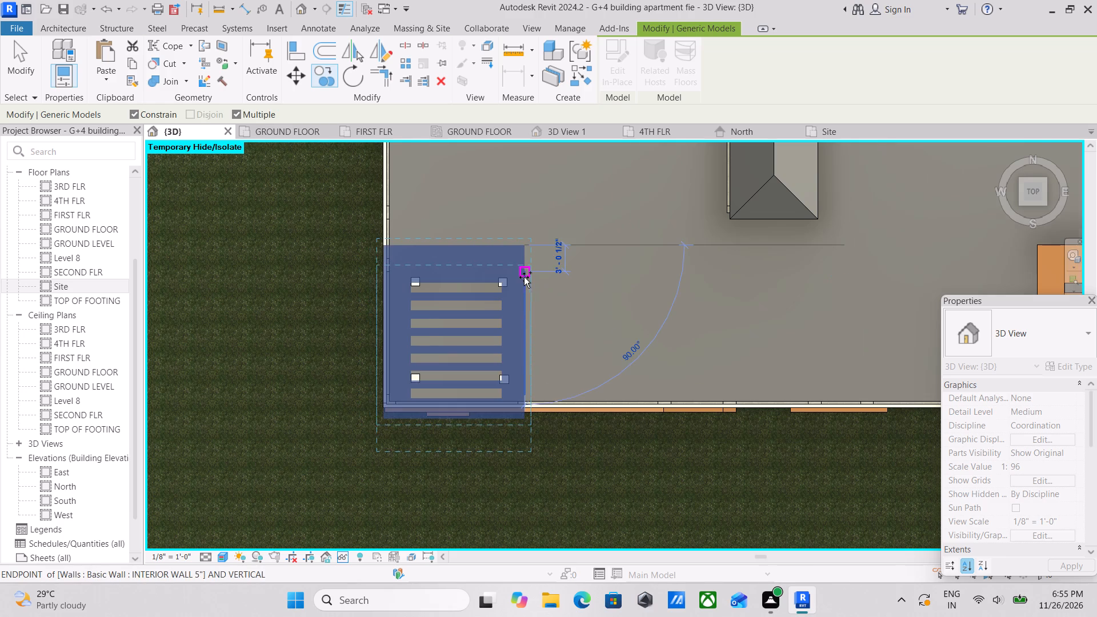
scroll(524, 277, down, 1)
key(Escape)
scroll(562, 274, down, 3)
key(Escape)
key(Escape)
middle_drag(602, 300, 579, 282)
scroll(579, 282, up, 1)
scroll(587, 297, down, 3)
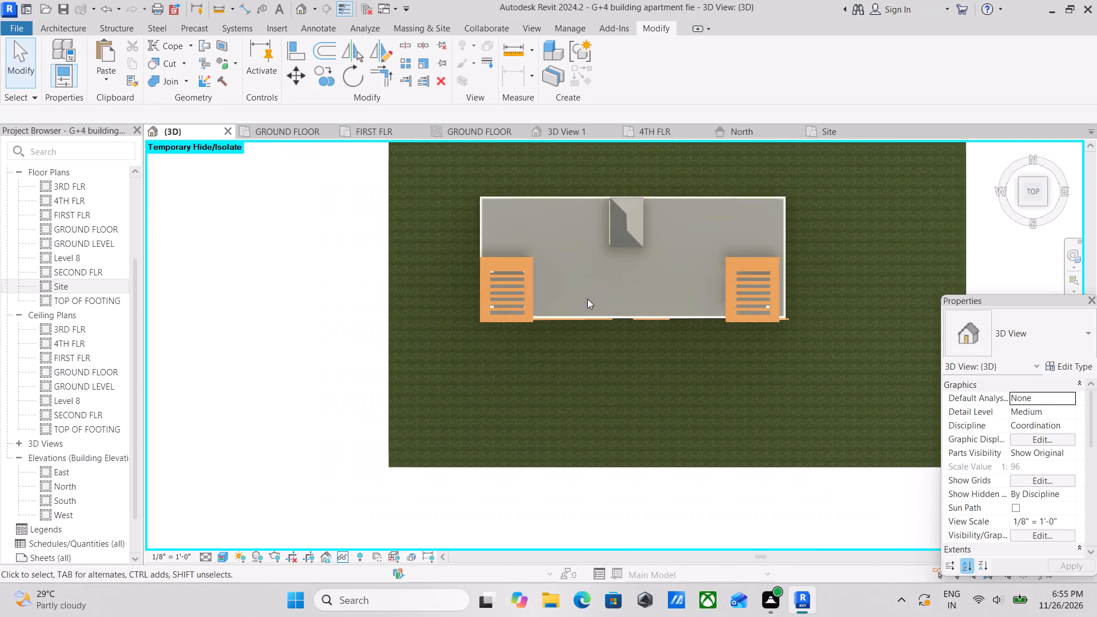
Examine the whole building from above and from the front and west sides, including both roof-end pergolas and the stair-head roof.
scroll(586, 312, down, 3)
shift+middle_drag(632, 255, 581, 371)
shift+middle_drag(632, 319, 662, 269)
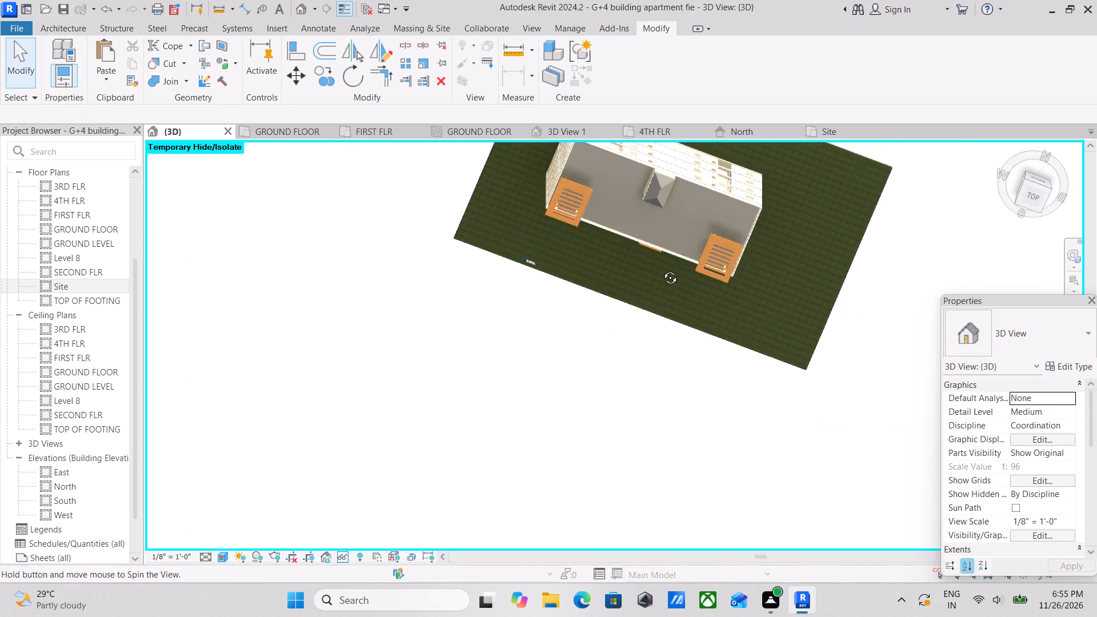
shift+middle_drag(662, 269, 747, 113)
shift+middle_drag(728, 285, 725, 141)
middle_drag(658, 264, 644, 414)
middle_drag(644, 414, 670, 301)
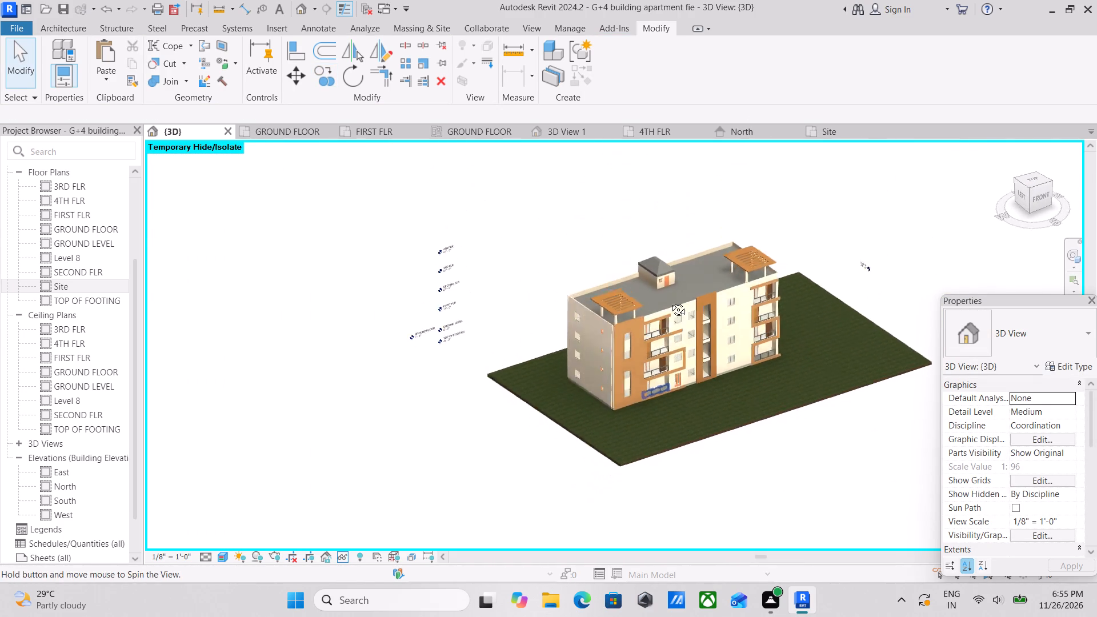
middle_drag(670, 301, 679, 278)
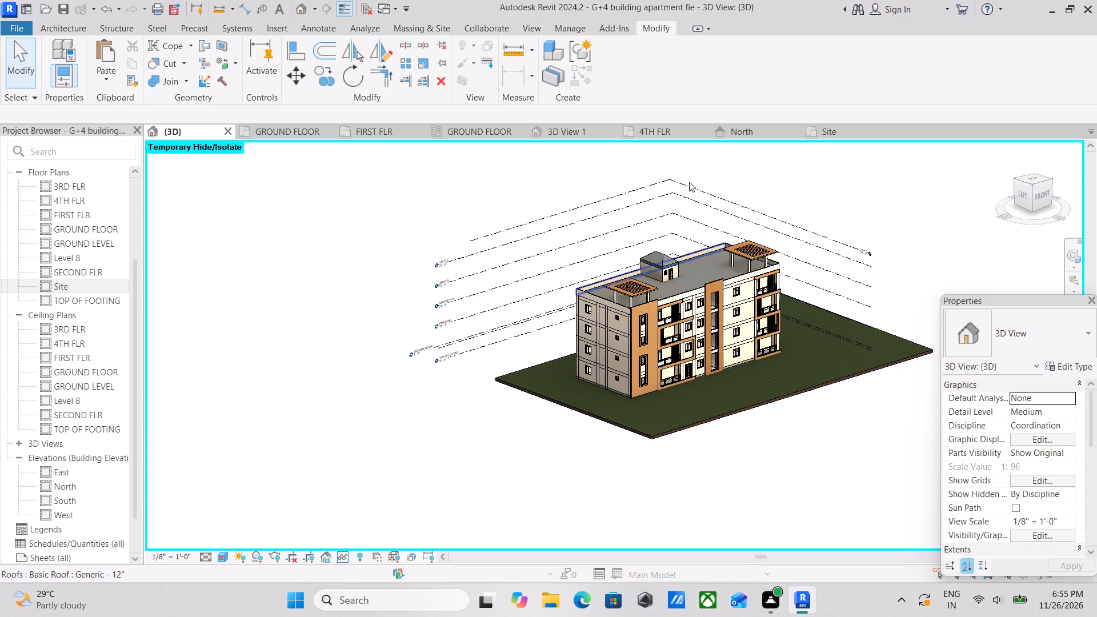
scroll(682, 145, up, 3)
scroll(760, 293, up, 2)
middle_drag(721, 335, 686, 261)
scroll(686, 258, up, 3)
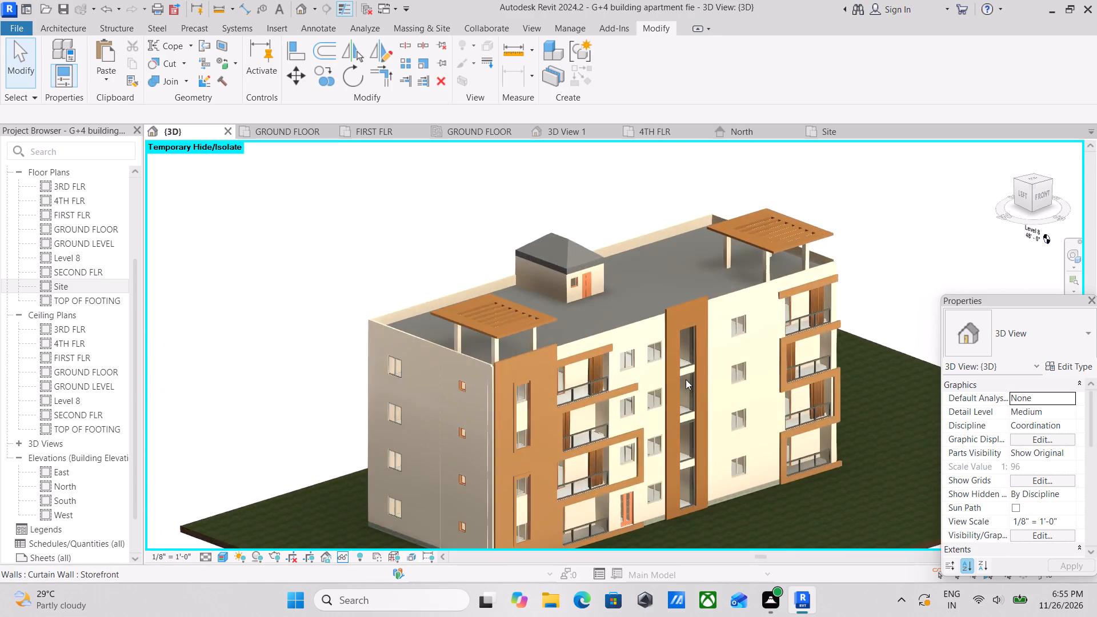
scroll(686, 379, up, 1)
middle_drag(679, 370, 687, 287)
scroll(686, 302, up, 1)
middle_drag(566, 325, 667, 226)
scroll(435, 249, down, 3)
middle_drag(435, 249, 417, 259)
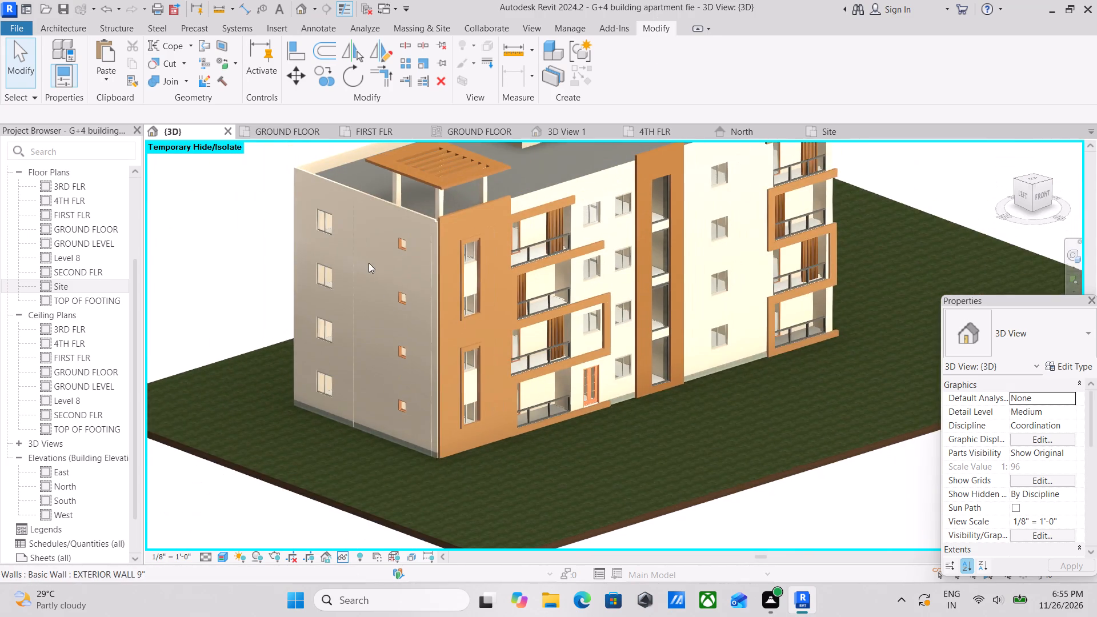
scroll(389, 246, down, 2)
middle_drag(390, 246, 322, 286)
middle_drag(325, 285, 358, 286)
shift+middle_drag(344, 292, 405, 306)
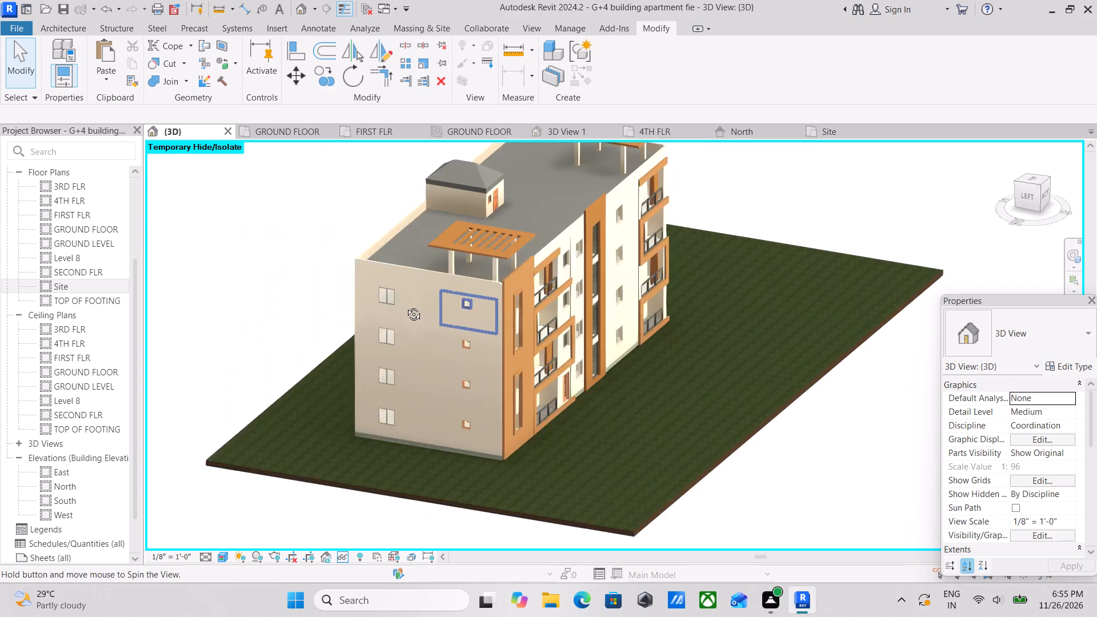
shift+middle_drag(405, 306, 413, 307)
shift+middle_drag(413, 307, 367, 300)
middle_drag(460, 293, 457, 332)
Inspect the front facade up close, down to the ground-floor entrance door and the orange balcony frame beside it.
shift+scroll(457, 332, up, 3)
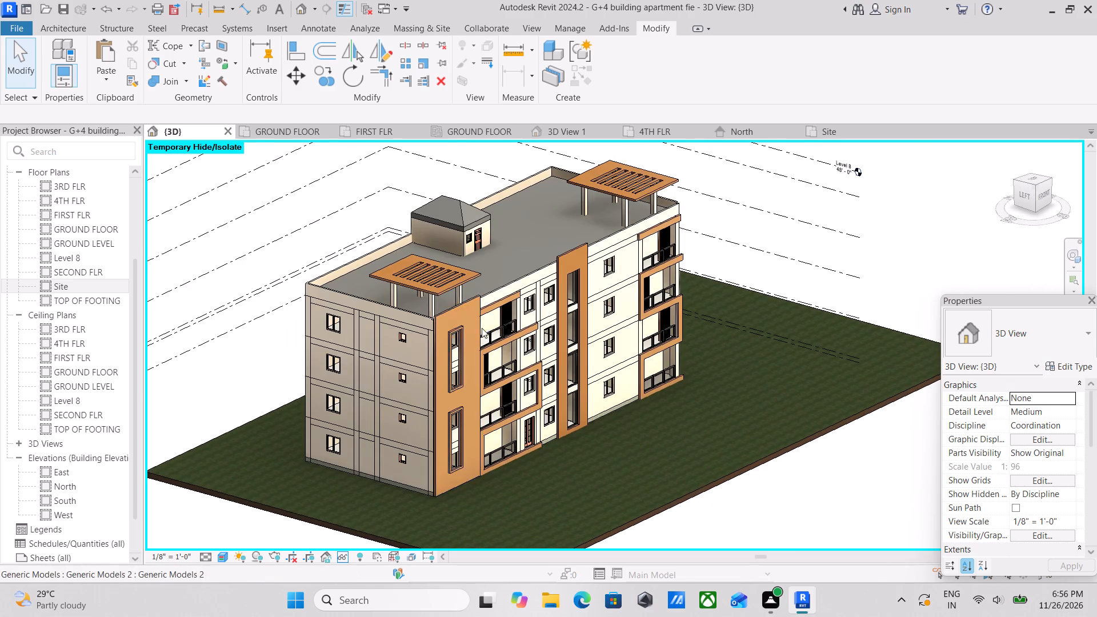
scroll(479, 328, up, 5)
middle_drag(474, 329, 504, 261)
scroll(505, 260, up, 1)
middle_drag(483, 293, 524, 226)
middle_drag(596, 285, 525, 316)
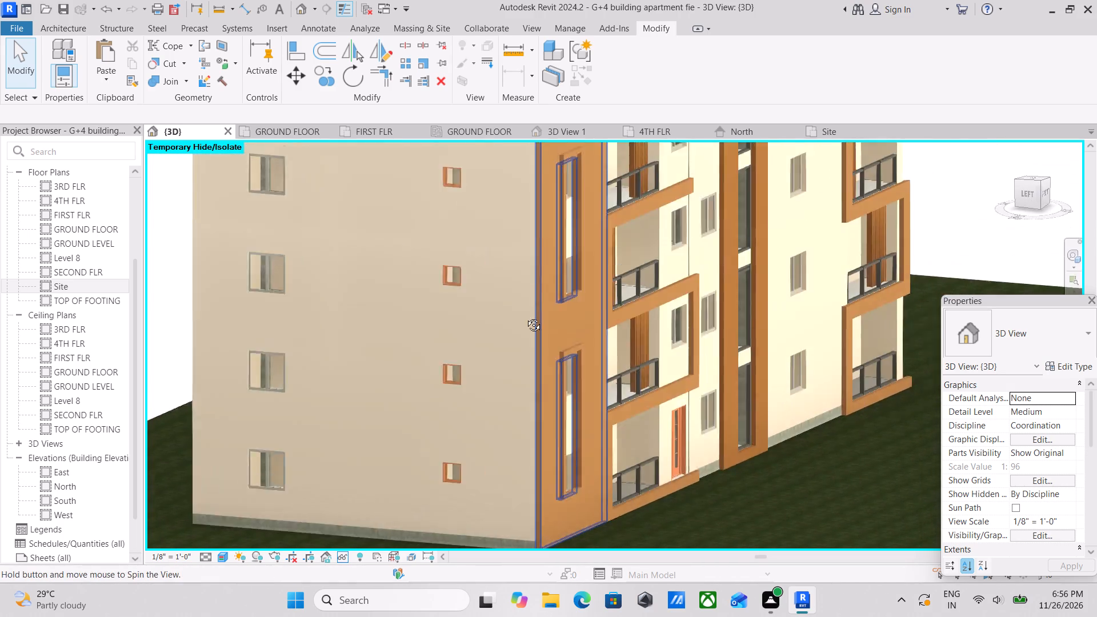
middle_drag(525, 316, 469, 323)
middle_drag(519, 322, 471, 209)
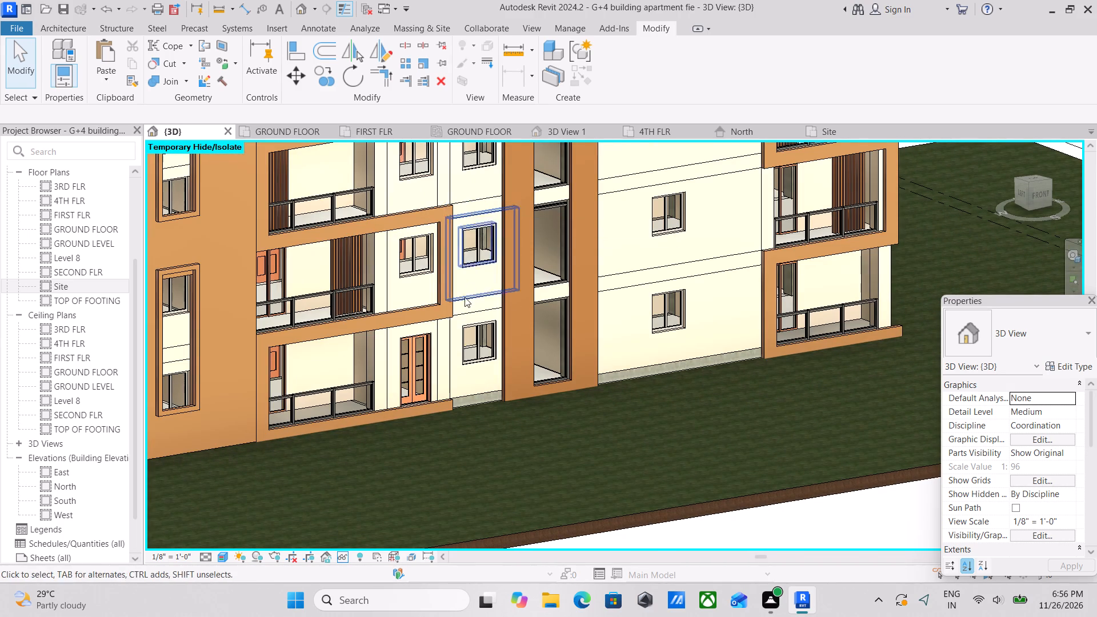
scroll(454, 347, up, 3)
middle_drag(437, 403, 482, 332)
scroll(485, 352, up, 3)
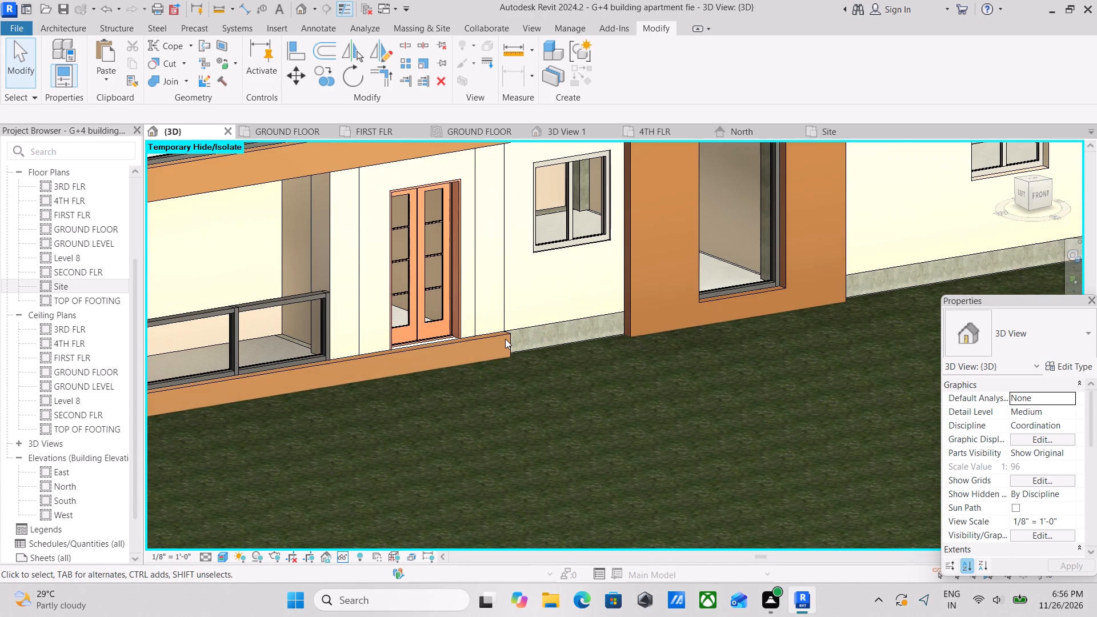
click(506, 339)
scroll(506, 339, down, 2)
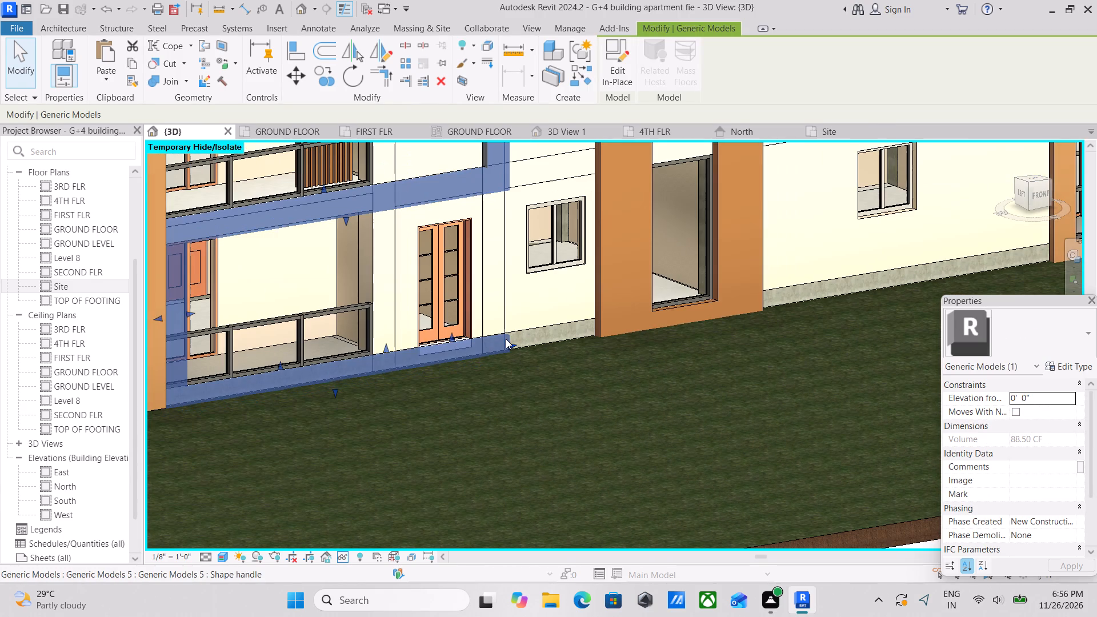
key(Escape)
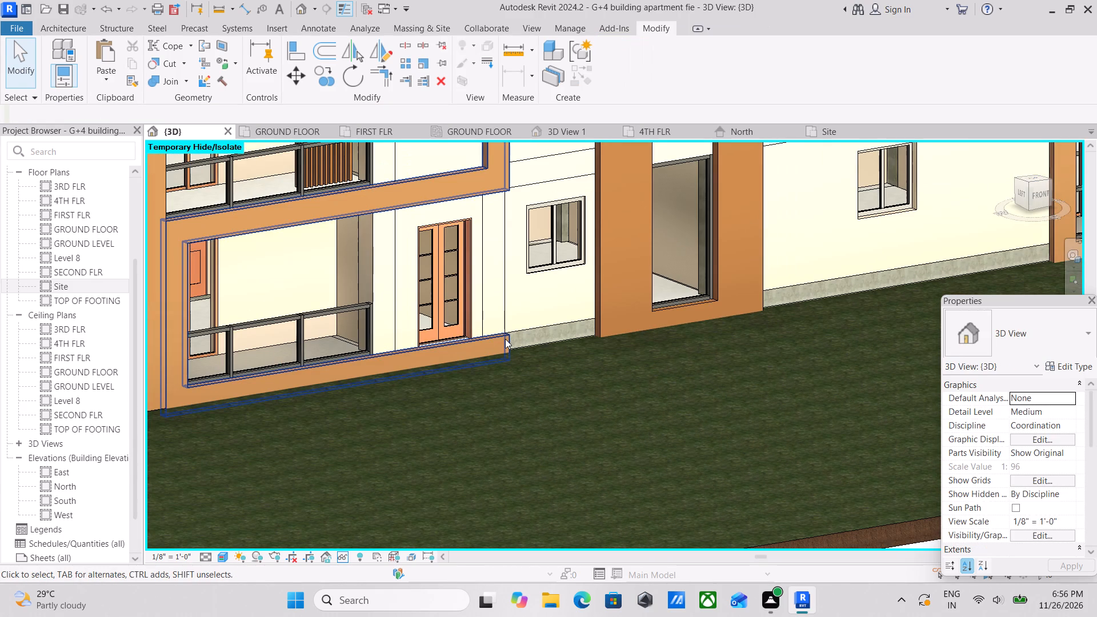
Examine the west and rear elevations, including their windows and the pergola columns above the roof.
scroll(505, 339, down, 4)
middle_drag(514, 336, 555, 314)
scroll(503, 329, down, 3)
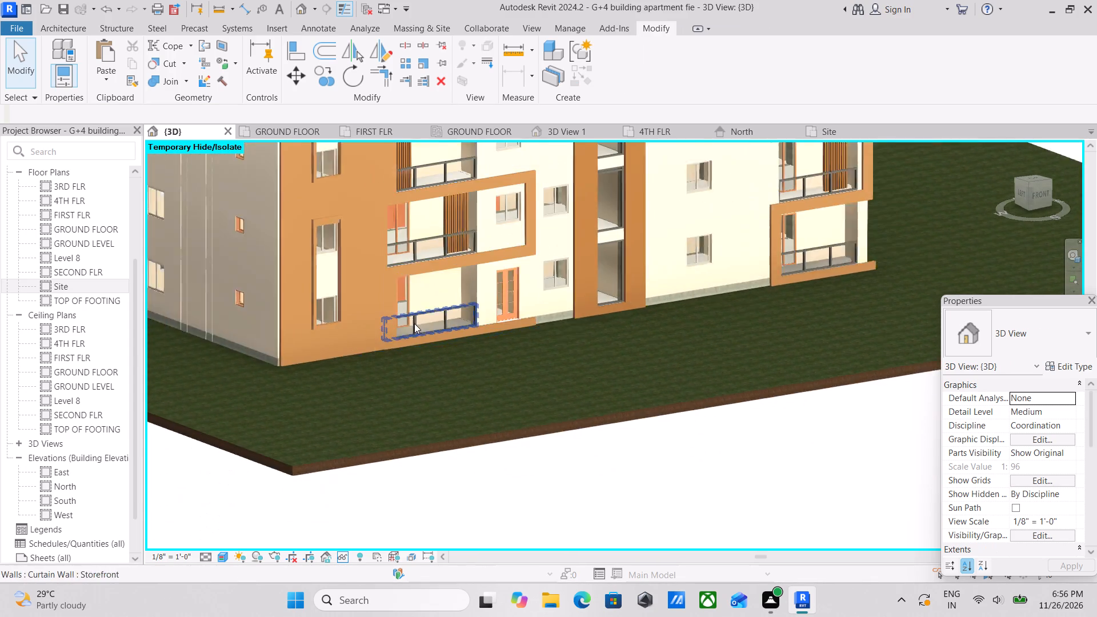
middle_drag(414, 323, 447, 337)
scroll(355, 321, down, 2)
shift+middle_drag(358, 296, 490, 327)
middle_drag(487, 236, 543, 414)
scroll(507, 303, up, 1)
shift+scroll(582, 372, up, 1)
shift+middle_drag(585, 370, 630, 340)
middle_drag(634, 360, 648, 322)
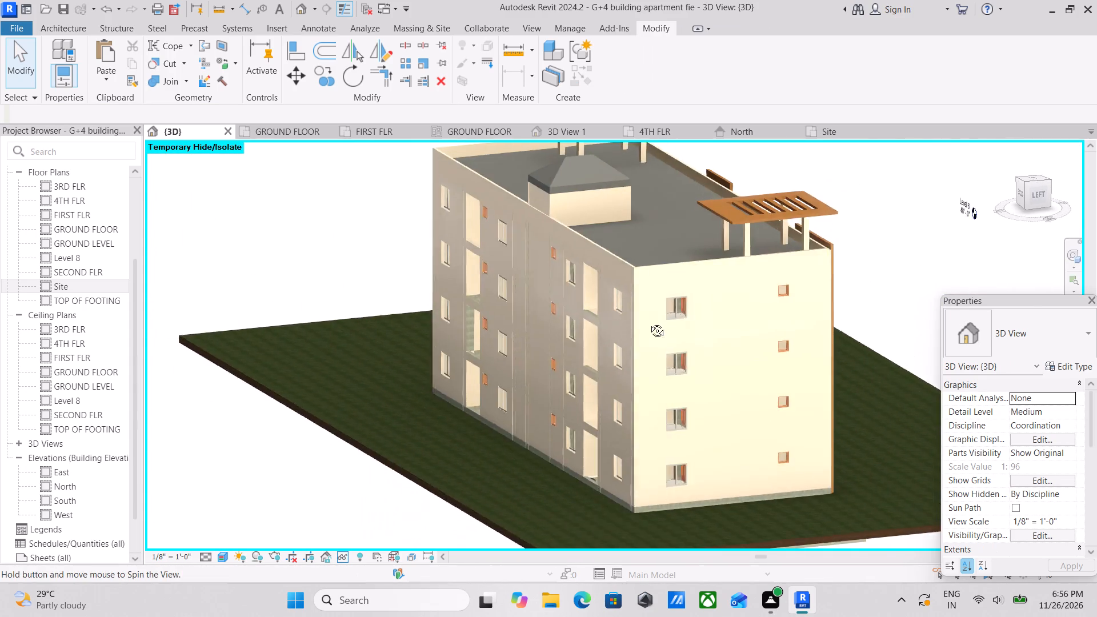
middle_drag(648, 322, 672, 306)
middle_drag(674, 308, 562, 398)
scroll(562, 398, up, 3)
scroll(639, 380, down, 1)
middle_drag(639, 379, 662, 346)
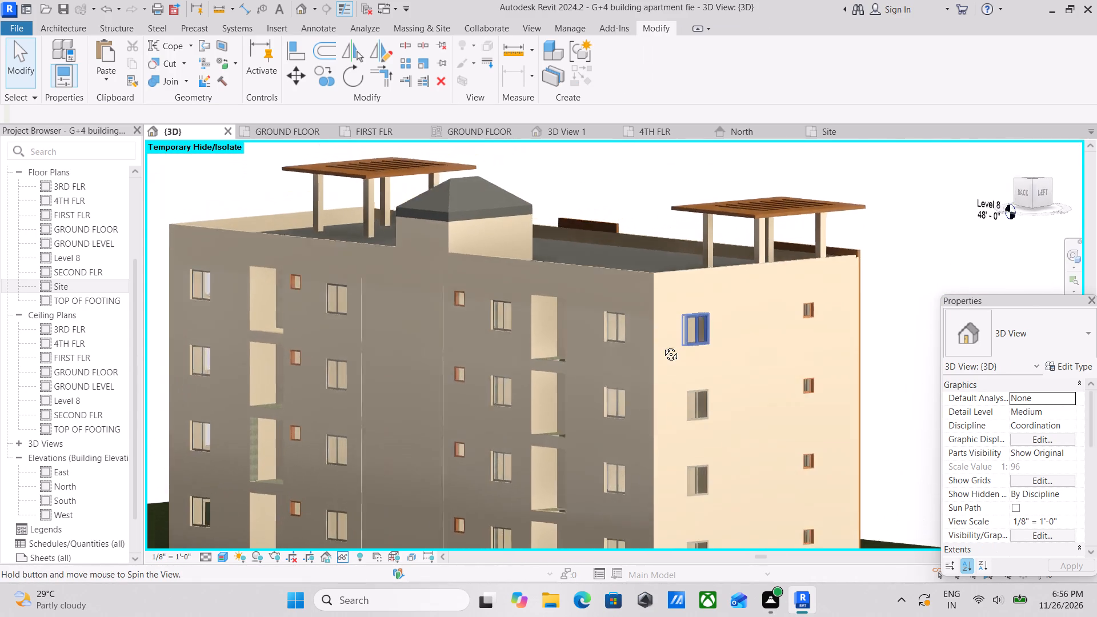
middle_drag(662, 346, 640, 320)
scroll(654, 305, up, 2)
shift+middle_drag(659, 301, 640, 302)
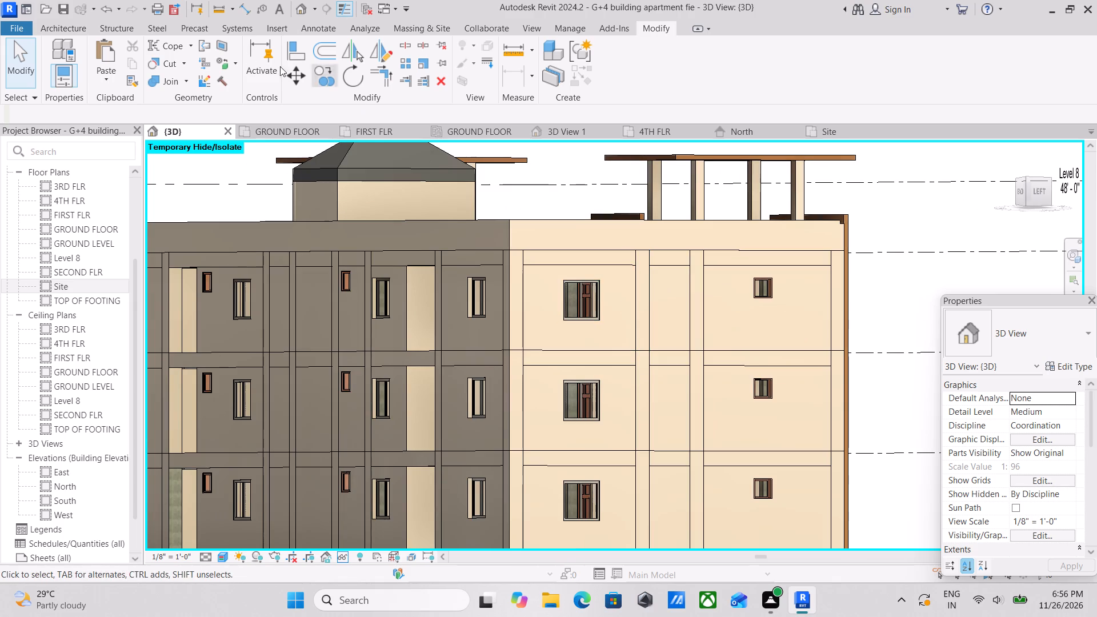
Start an in-place model component in the Generic Models category, accepting the name Generic Models 17.
click(44, 25)
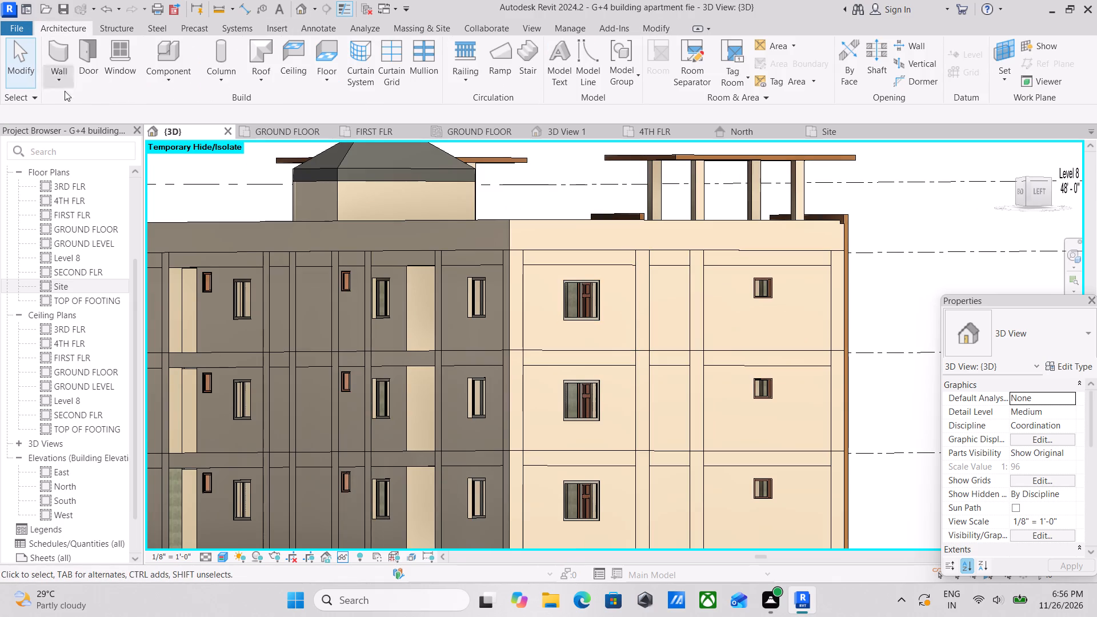
click(181, 77)
click(187, 135)
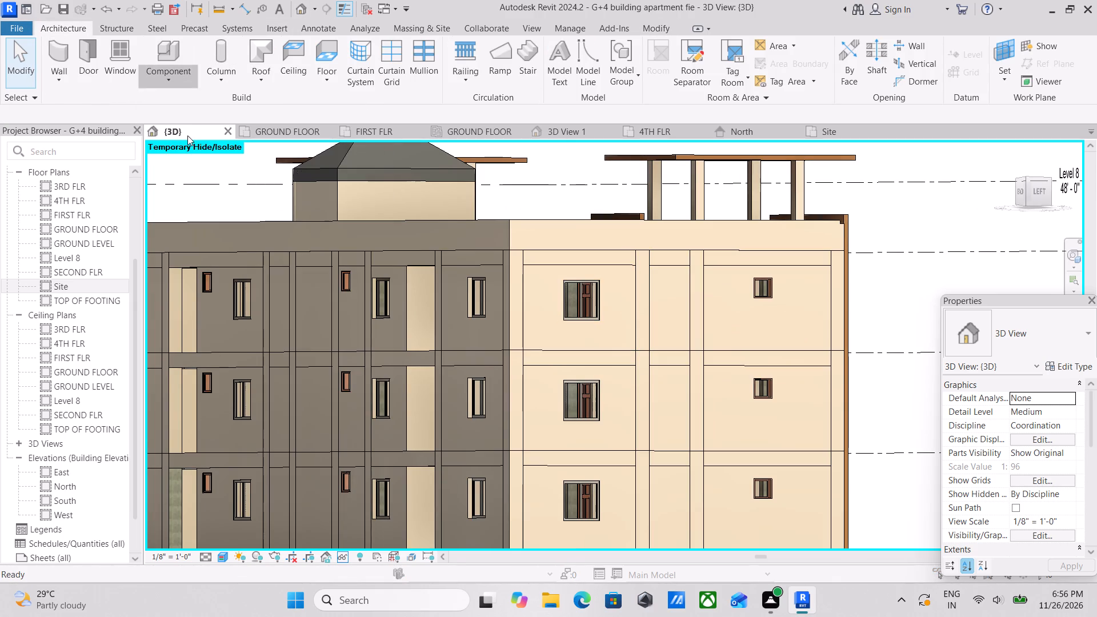
scroll(510, 283, down, 3)
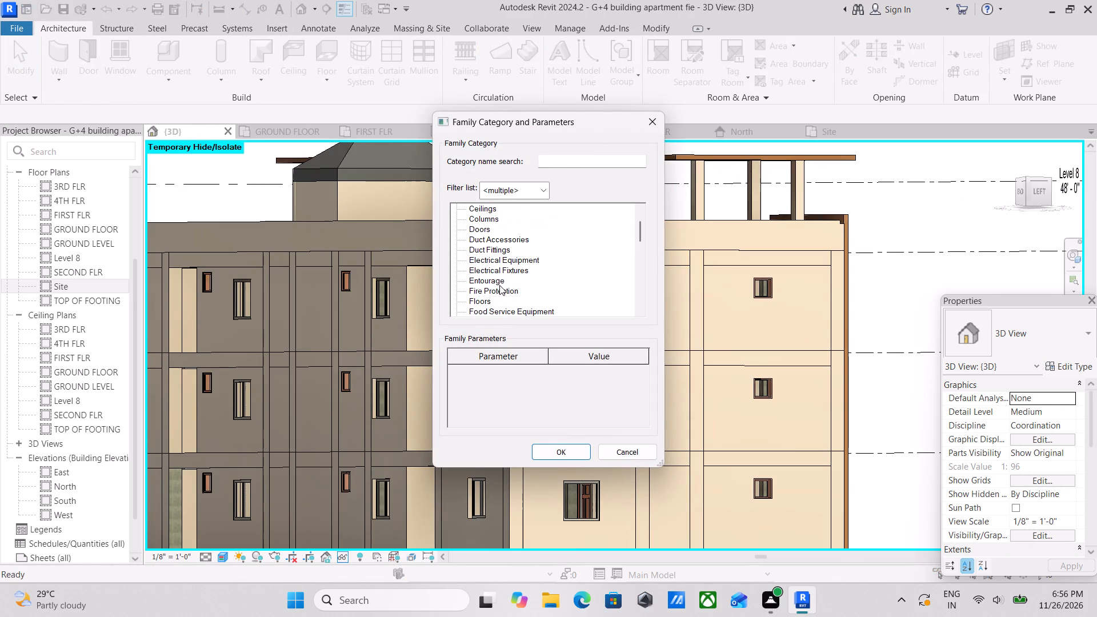
scroll(499, 285, down, 3)
scroll(496, 266, up, 5)
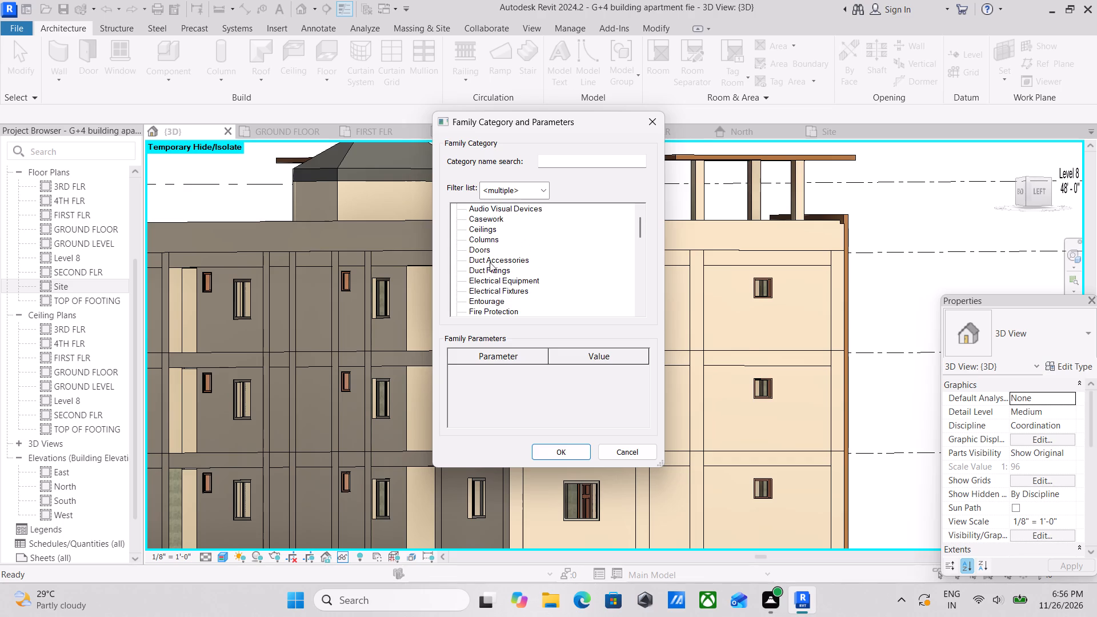
scroll(490, 262, down, 9)
click(499, 271)
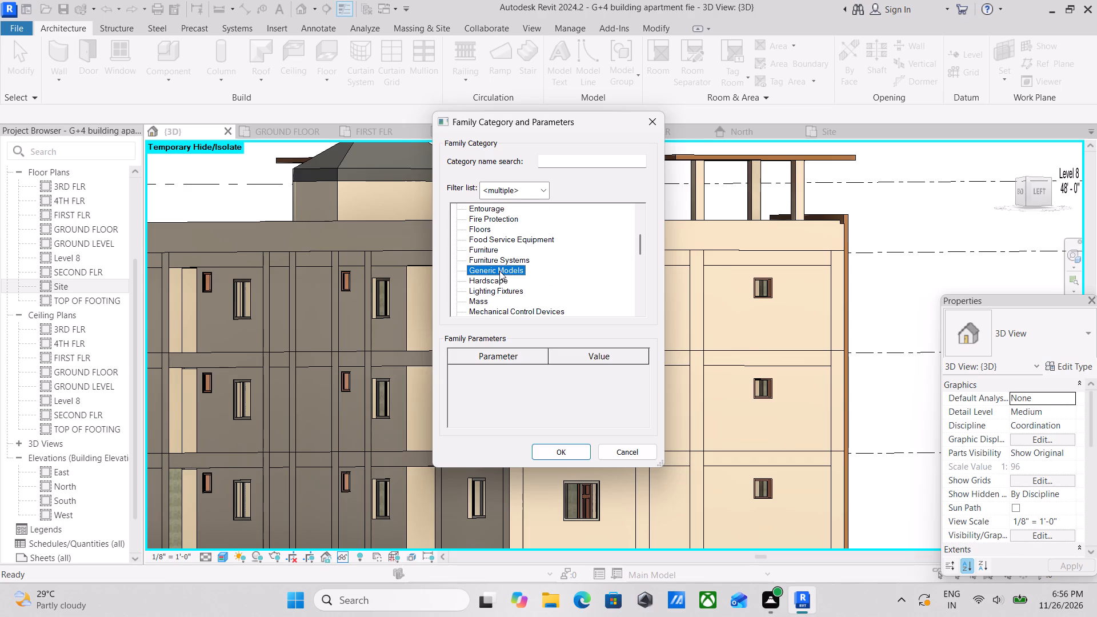
click(544, 449)
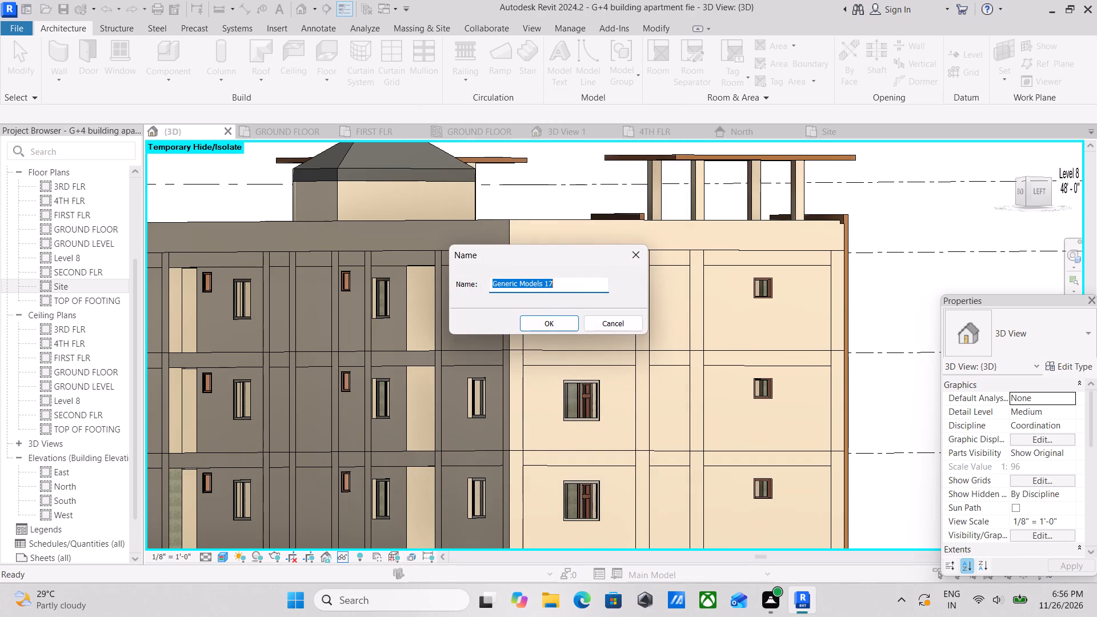
click(538, 325)
Set the west exterior wall face at the top-floor 4' x 4' window as the work plane and start an Extrusion.
scroll(602, 279, up, 4)
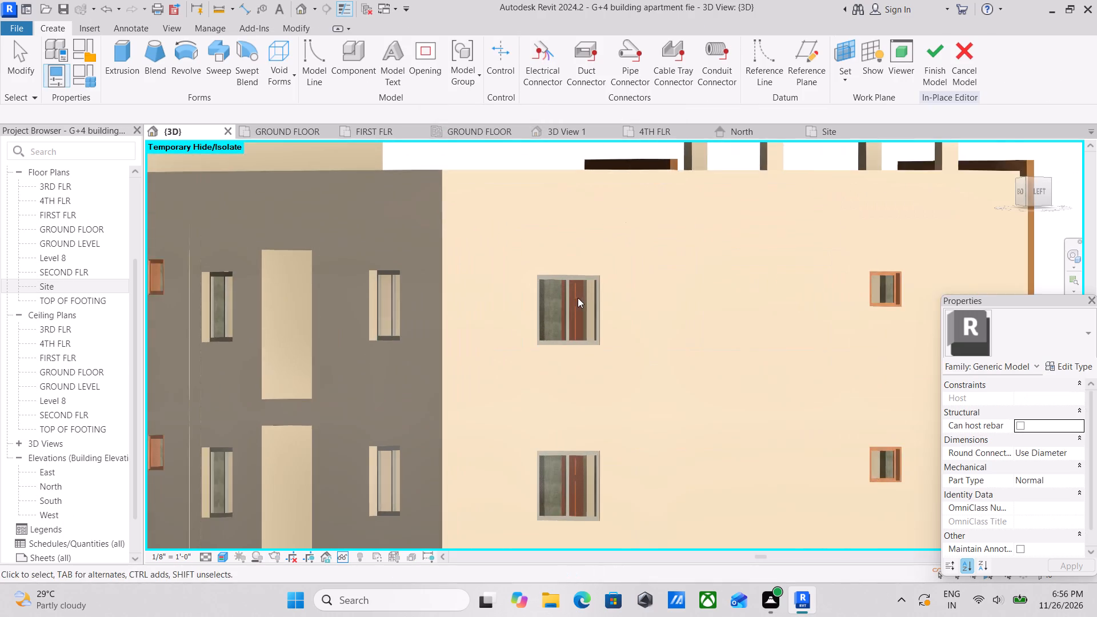
scroll(575, 298, up, 1)
middle_drag(565, 309, 484, 399)
click(848, 72)
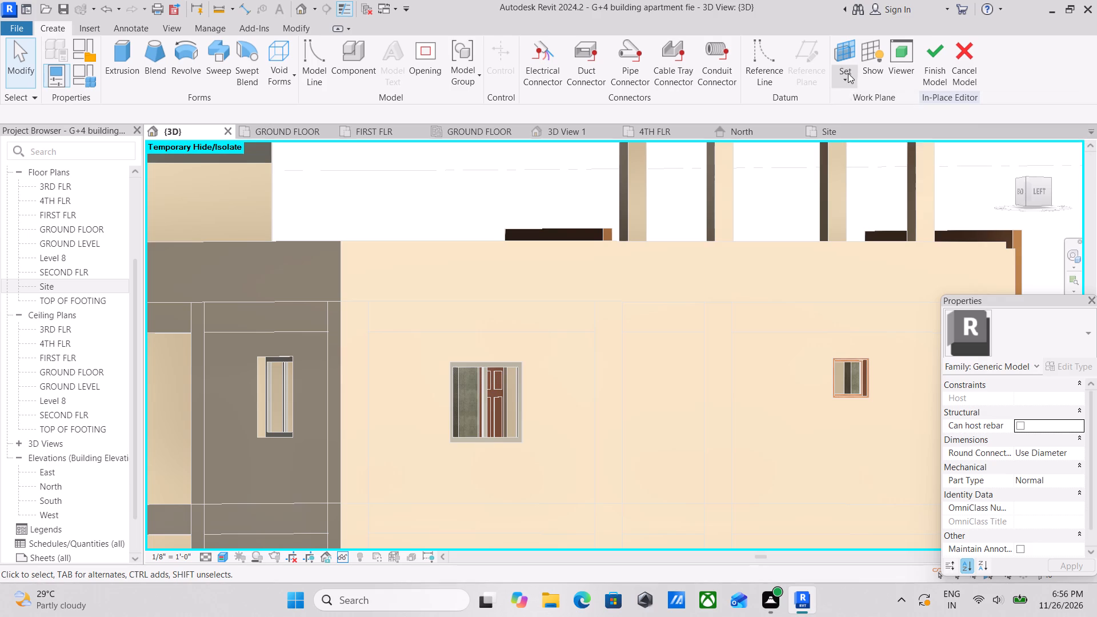
click(850, 142)
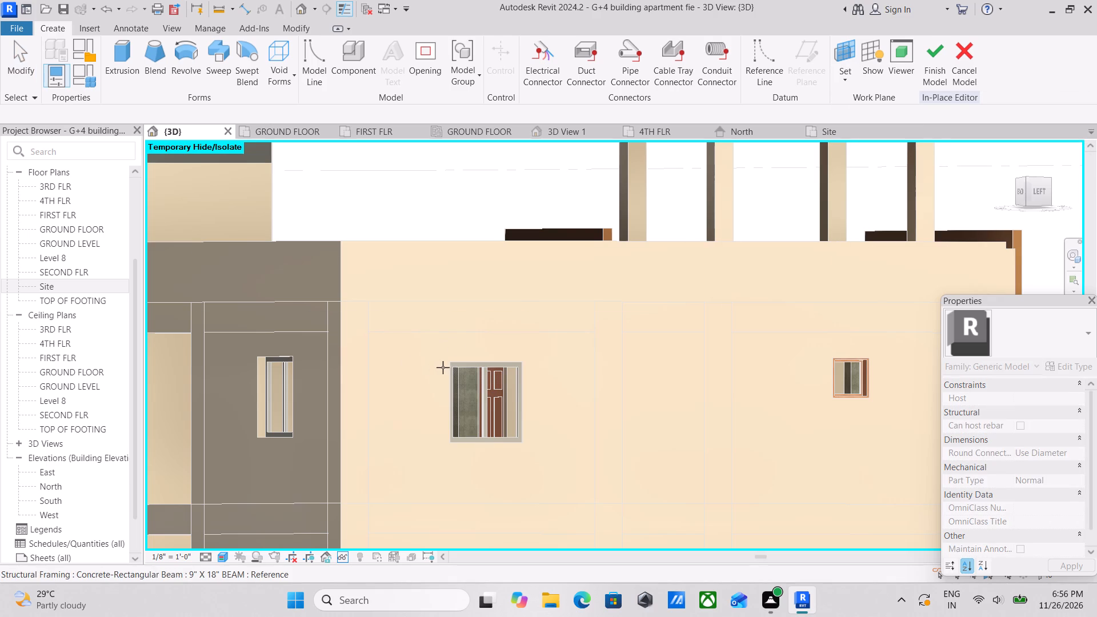
scroll(469, 356, up, 4)
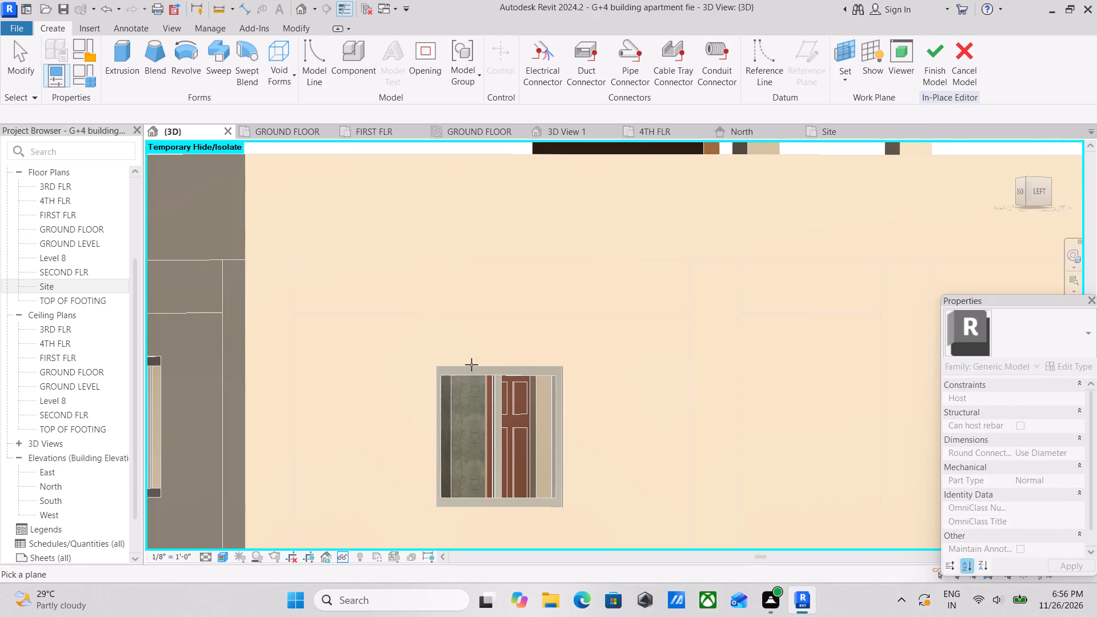
click(473, 363)
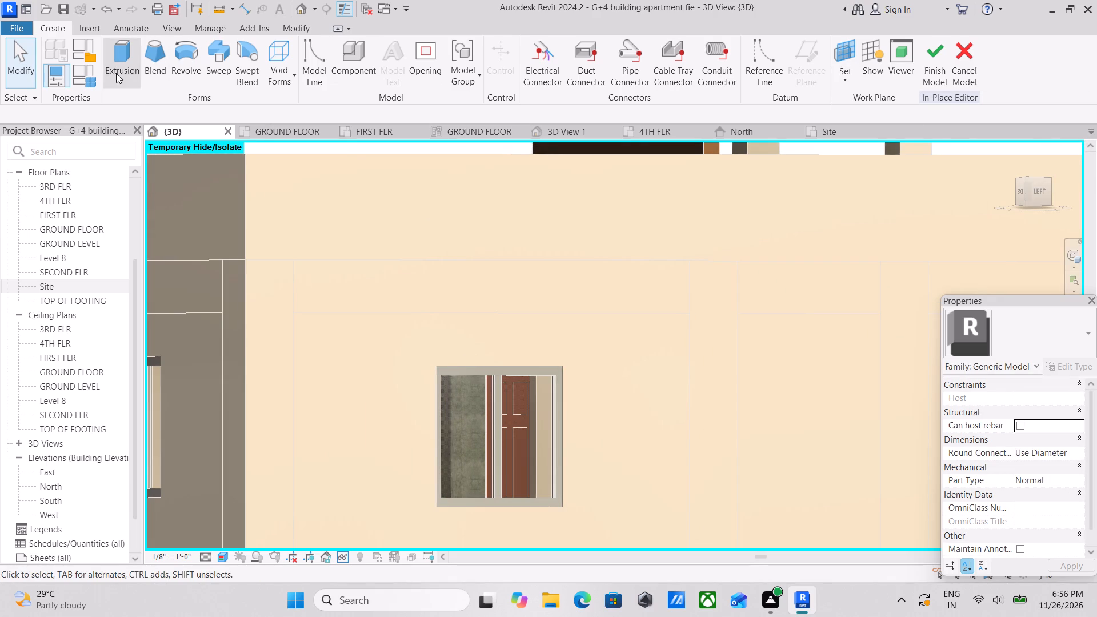
click(117, 73)
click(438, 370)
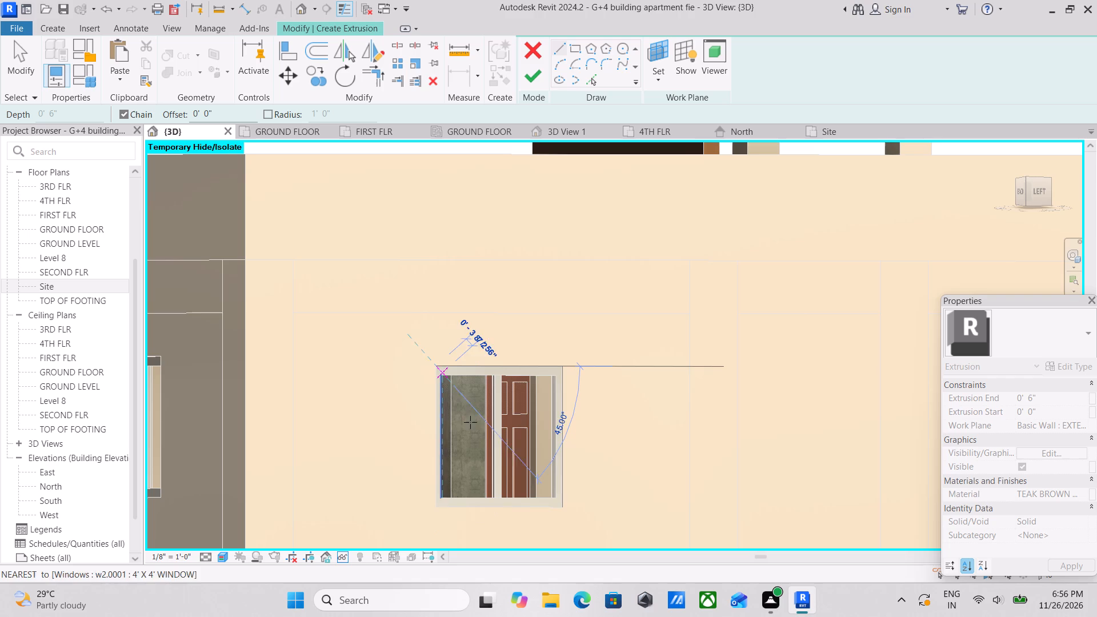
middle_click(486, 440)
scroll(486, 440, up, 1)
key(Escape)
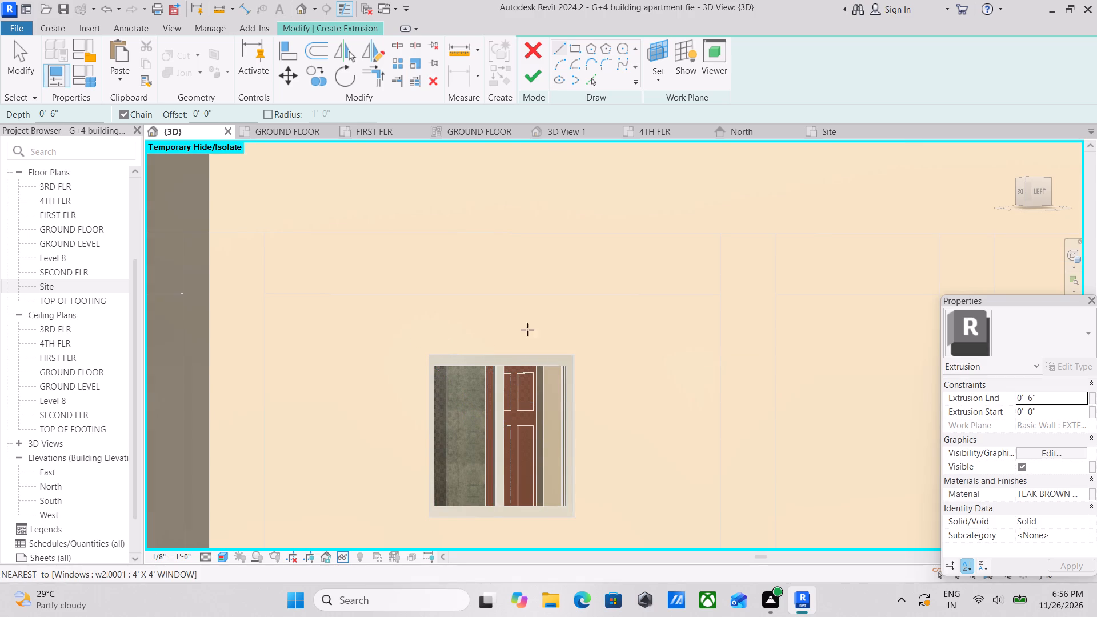
Sketch a rectangle tracing the outer edge of the top-floor 4' x 4' window, from corner to opposite corner.
click(570, 46)
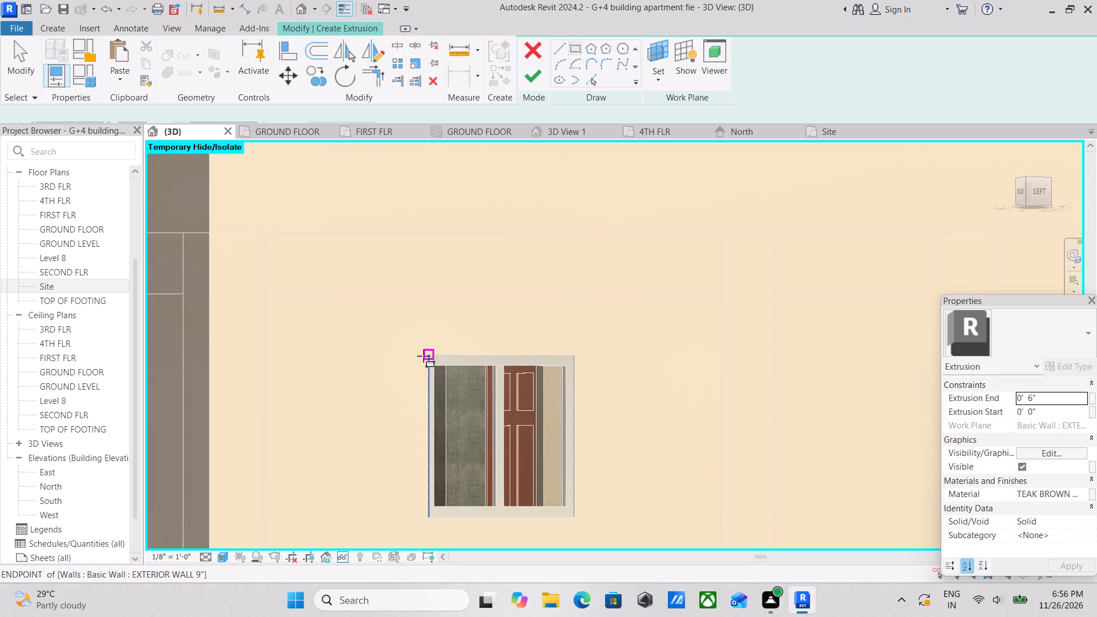
click(423, 356)
middle_drag(491, 438, 445, 394)
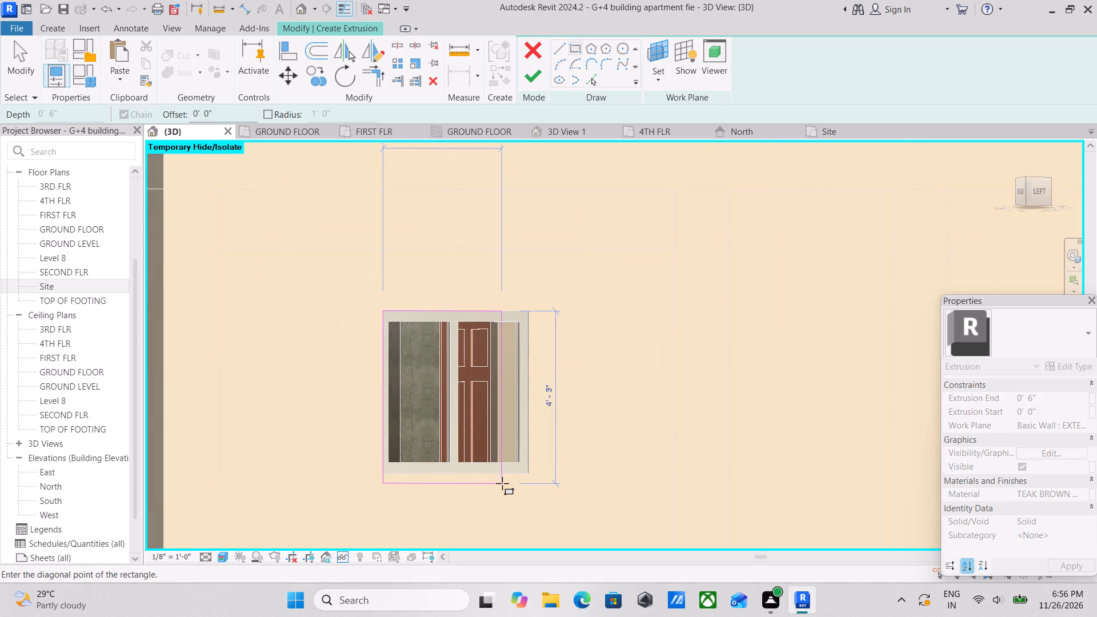
click(528, 477)
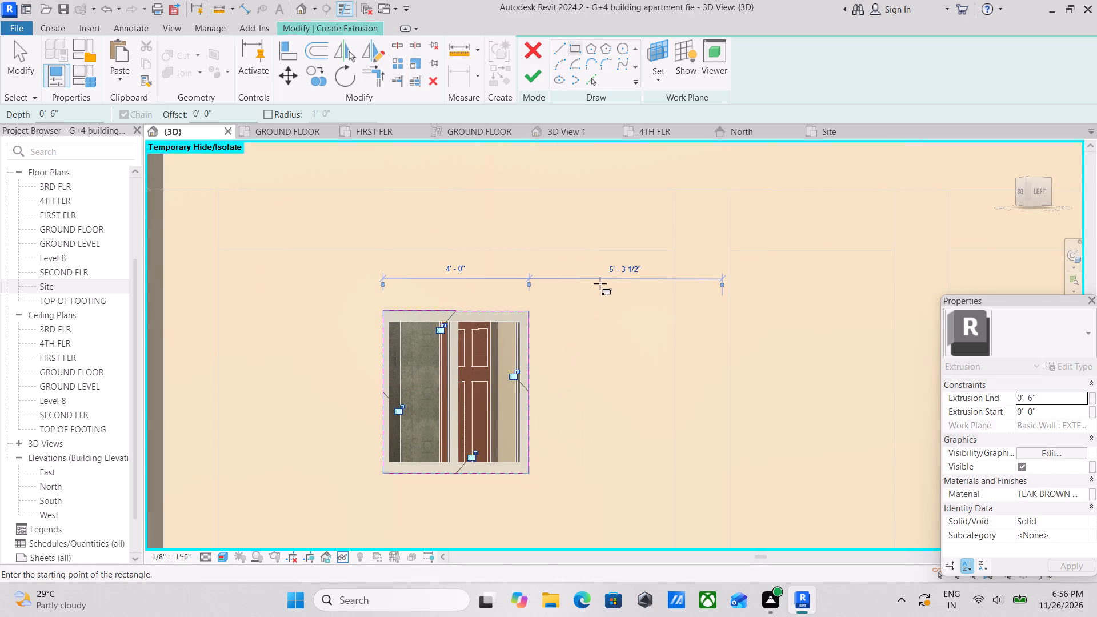
key(Escape)
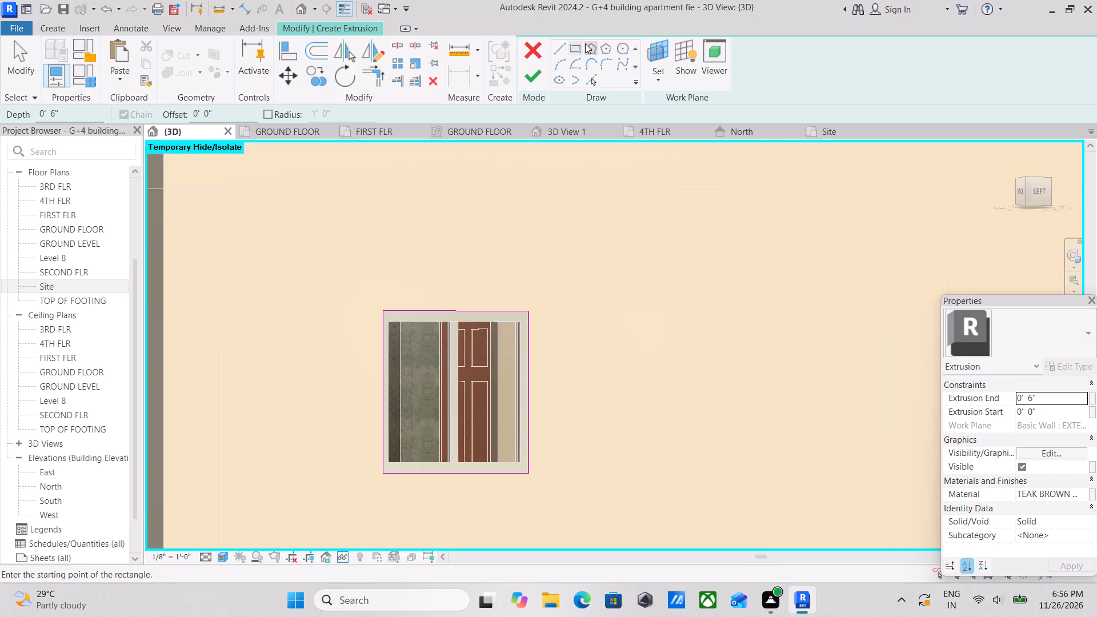
Sketch a second rectangle around the top-floor 4' x 4' window, offset 6" outward from its edges.
drag(217, 116, 216, 116)
drag(216, 116, 131, 126)
key(6)
key(shift+quotedbl)
key(Return)
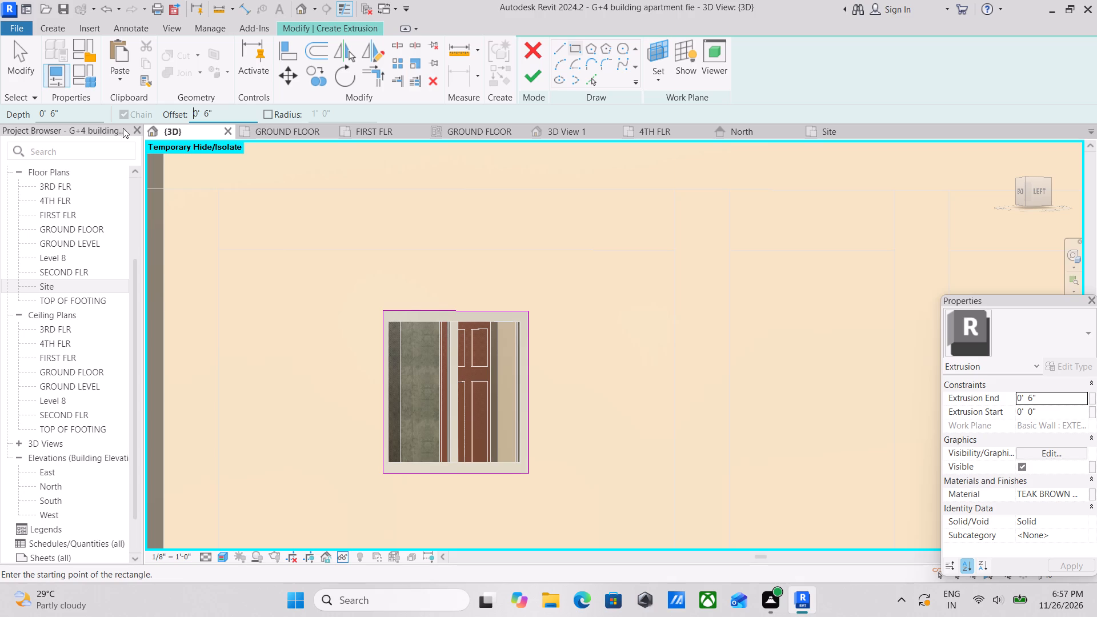
scroll(337, 365, up, 1)
click(388, 298)
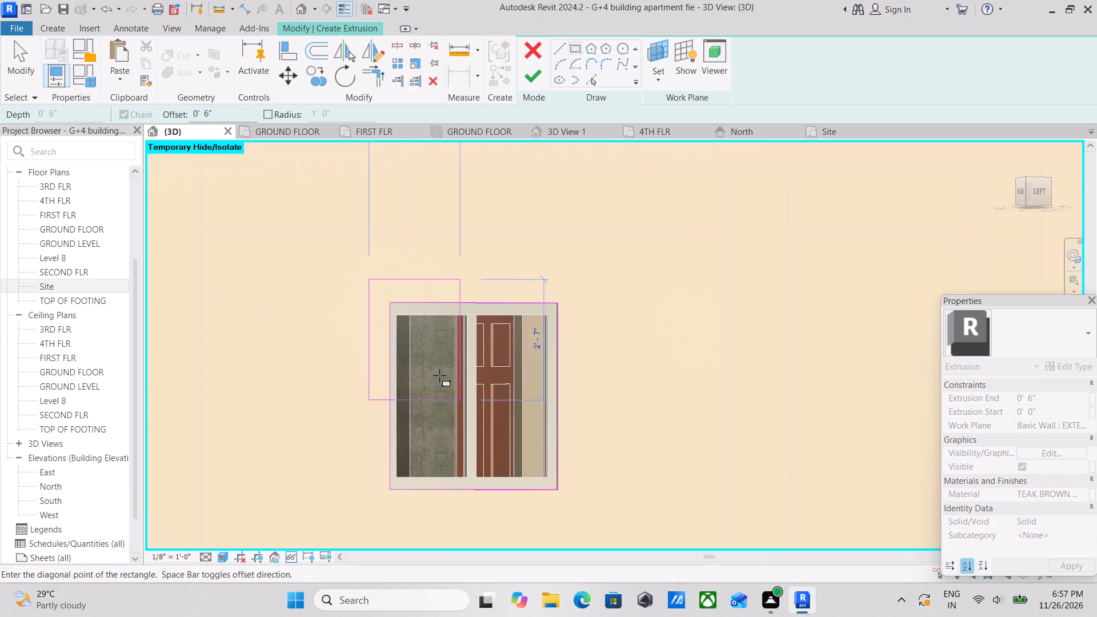
middle_drag(439, 375, 342, 319)
click(464, 433)
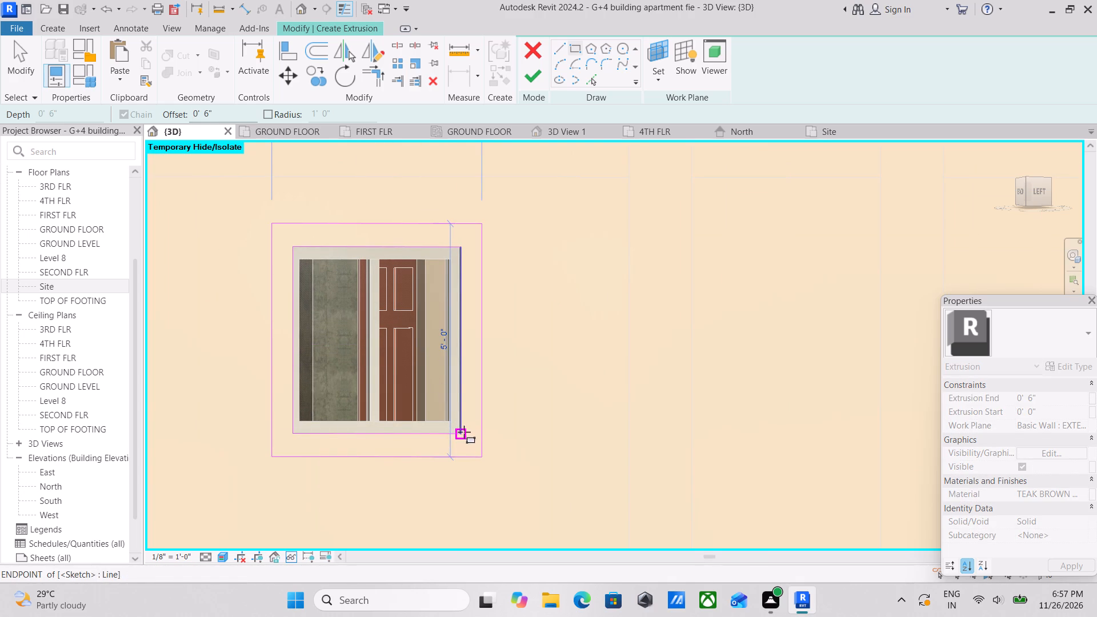
Finish the two-rectangle frame sketch as a 0' 6" deep extrusion and complete the in-place model.
scroll(482, 368, down, 9)
middle_drag(446, 398, 394, 348)
scroll(402, 356, down, 1)
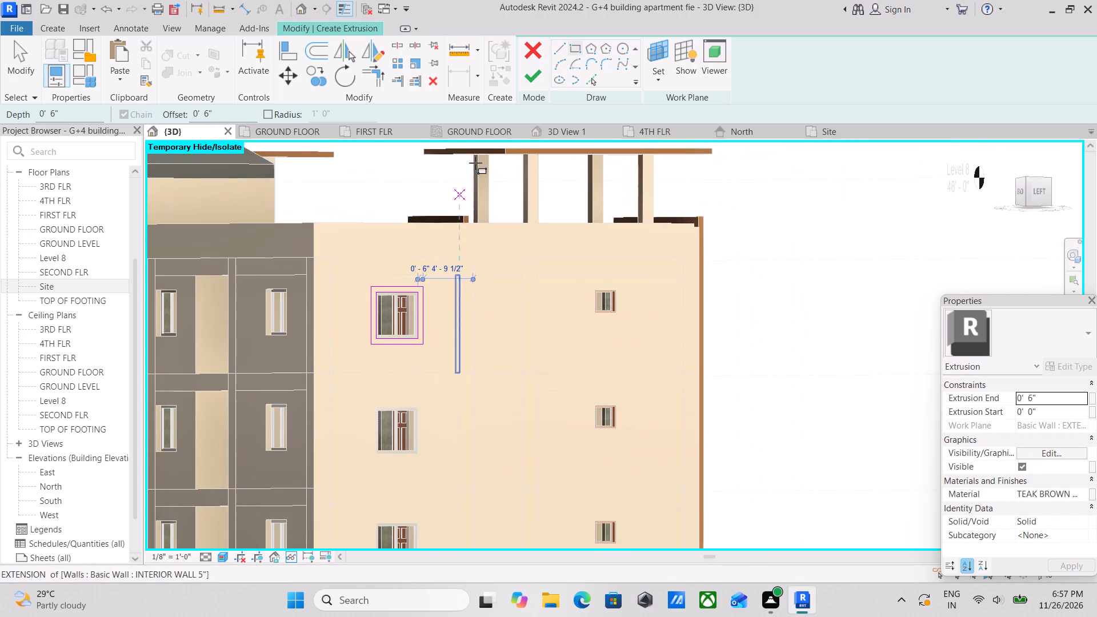
click(539, 77)
scroll(1096, 478, down, 2)
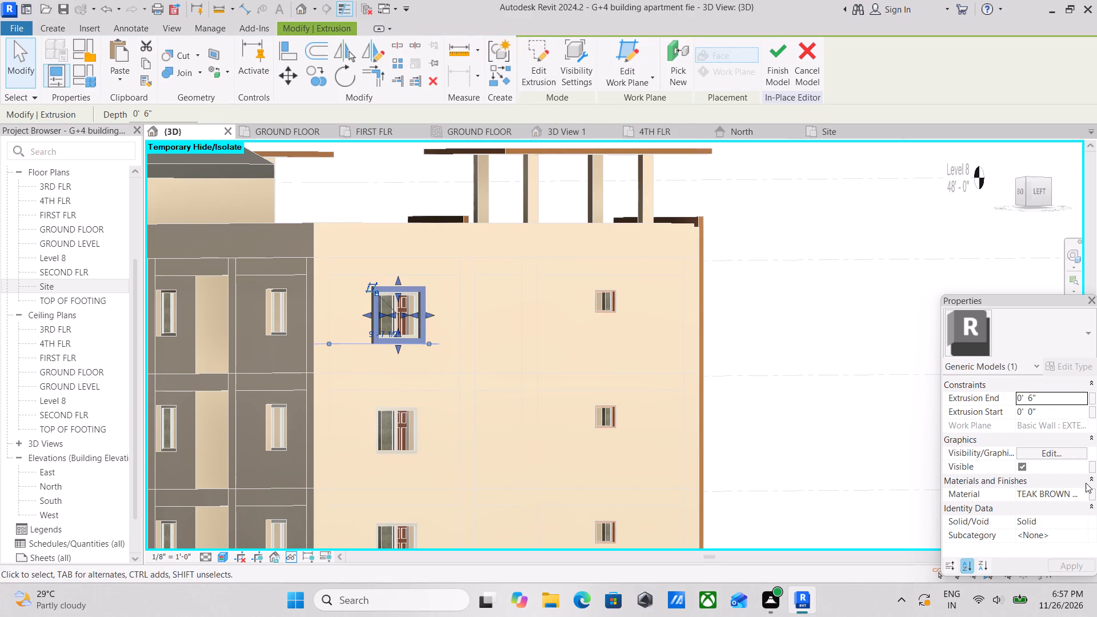
scroll(1062, 475, down, 3)
click(775, 68)
Copy the top-floor window frame 10' 0" down to the window directly below, using the window's top midpoint as base.
scroll(447, 324, up, 3)
scroll(393, 380, up, 1)
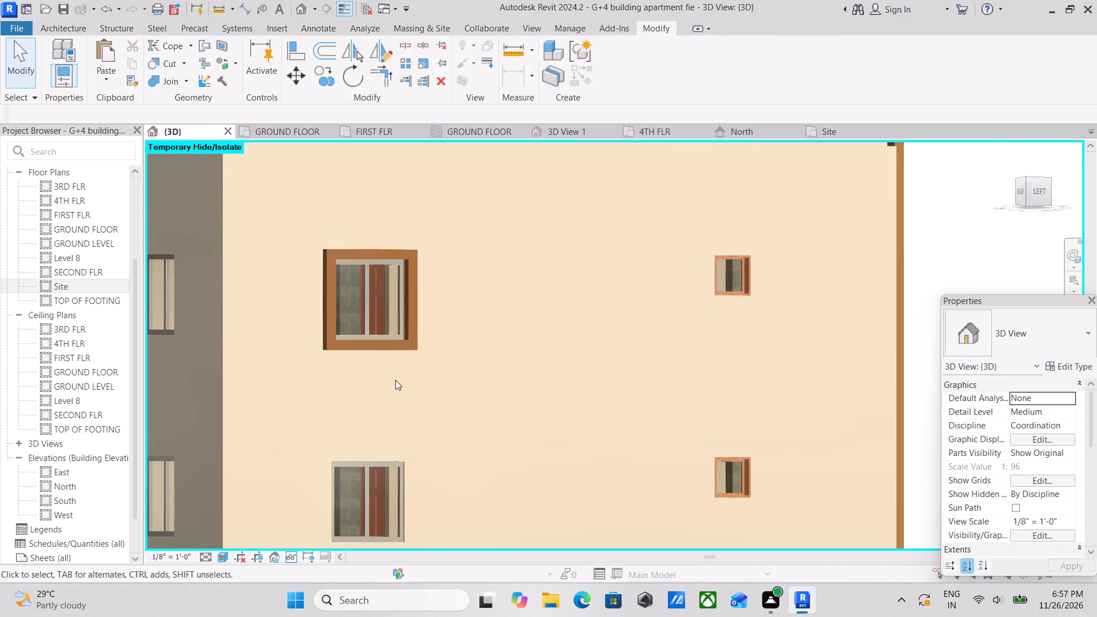
key(Escape)
click(417, 349)
scroll(361, 372, up, 1)
middle_drag(362, 372, 488, 405)
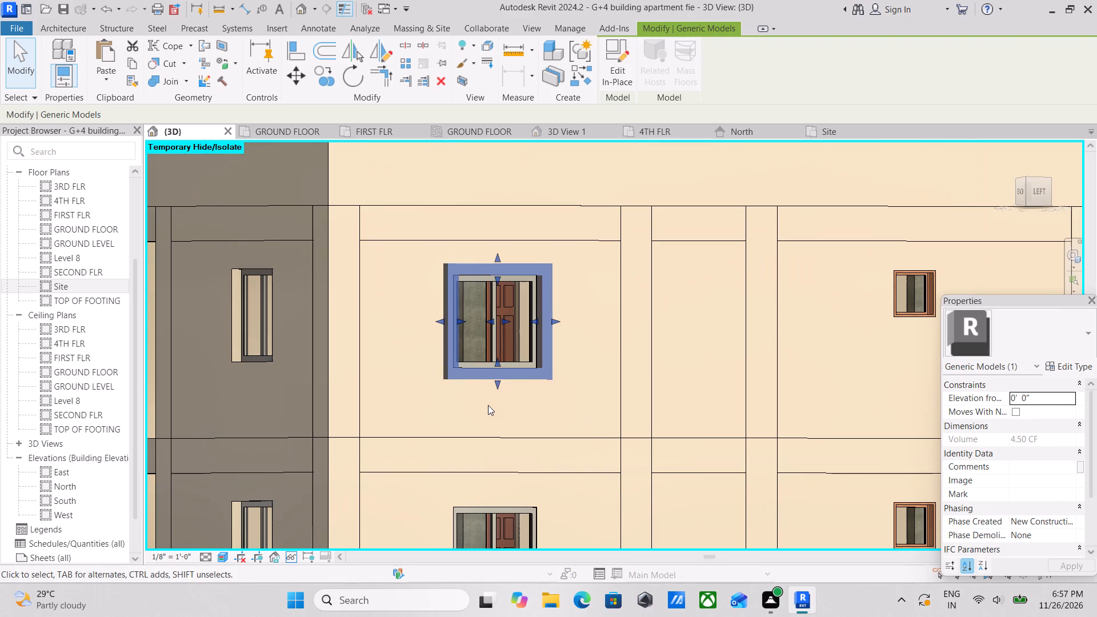
text(co)
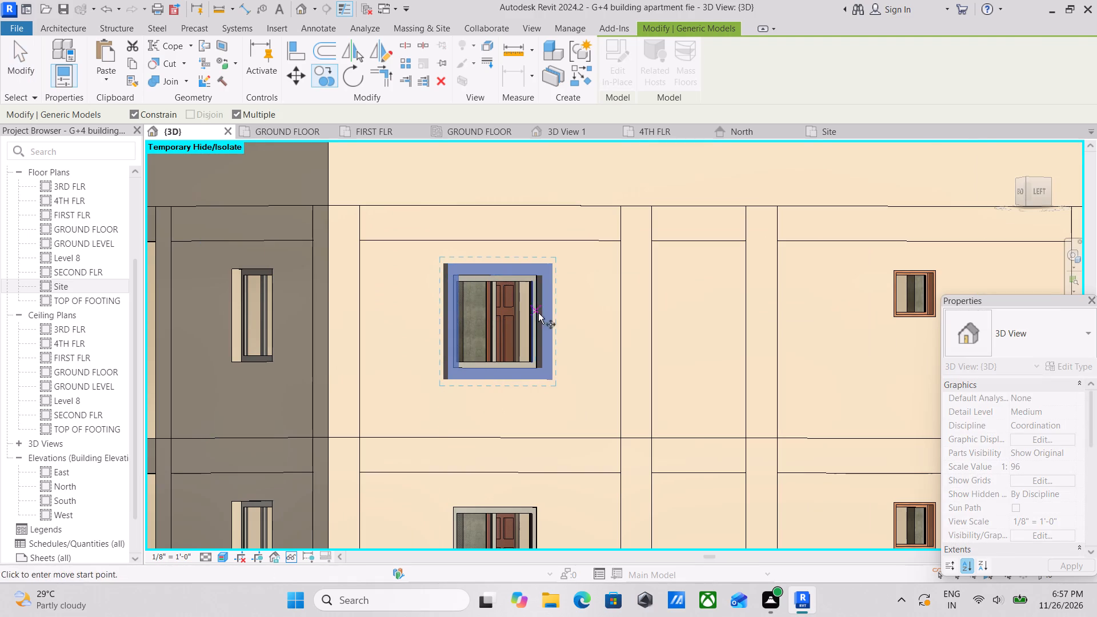
click(1034, 195)
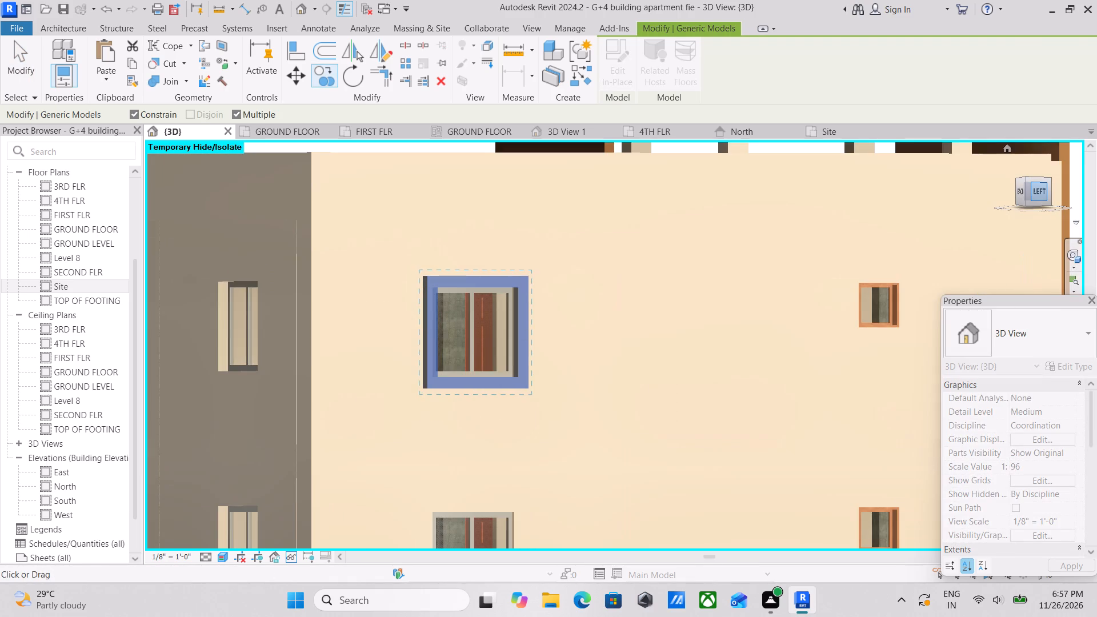
scroll(650, 310, up, 2)
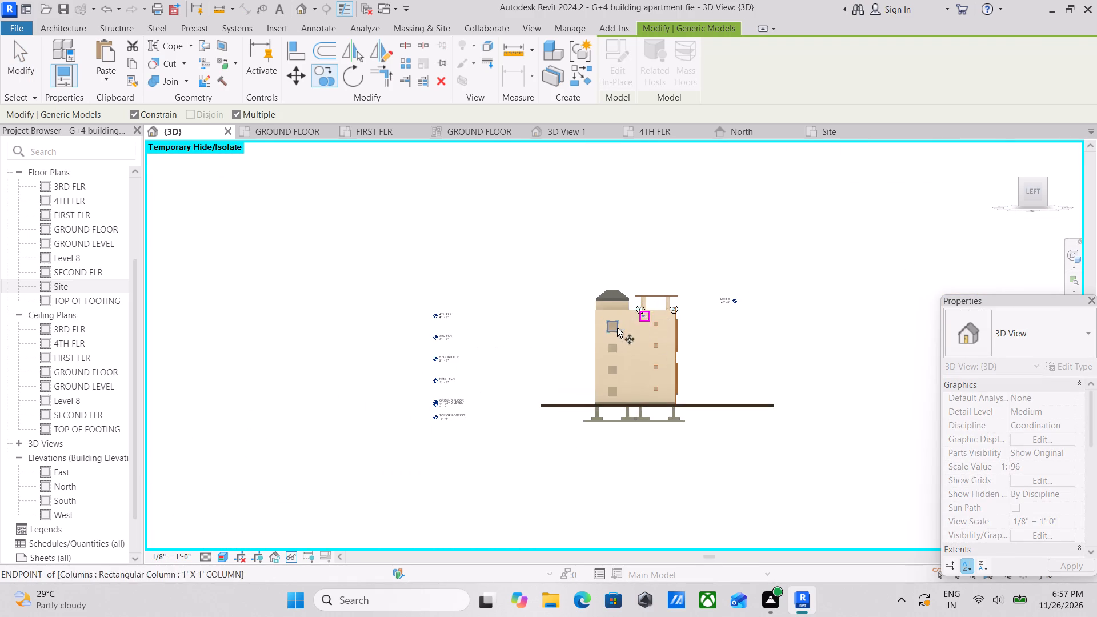
scroll(597, 336, up, 4)
scroll(610, 281, up, 8)
scroll(633, 340, up, 4)
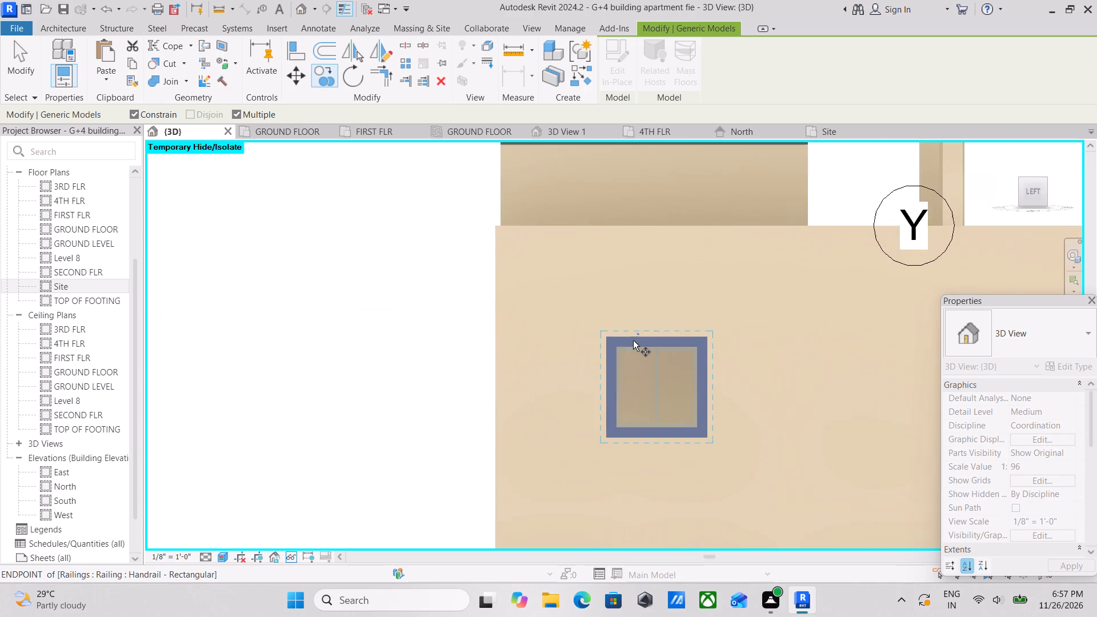
scroll(633, 340, up, 3)
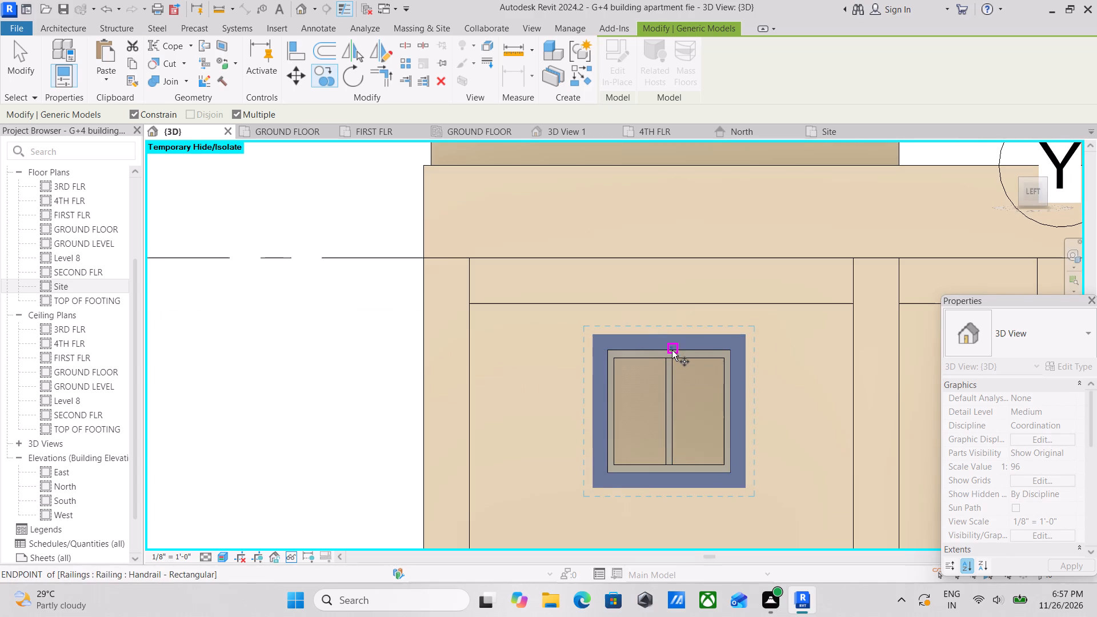
click(667, 349)
middle_drag(671, 399, 646, 220)
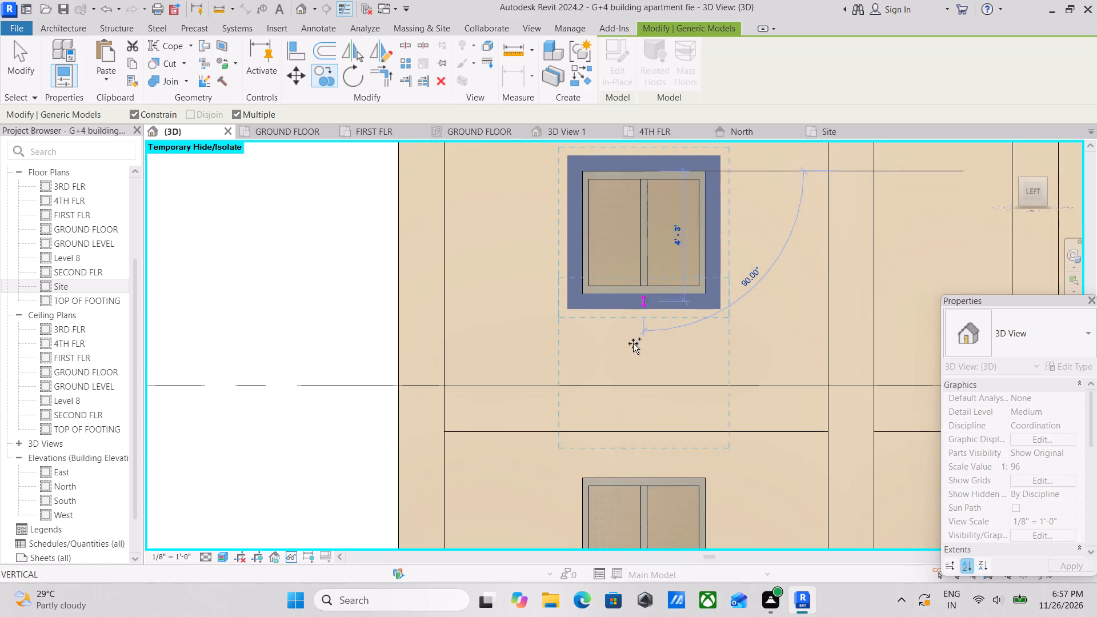
middle_drag(633, 348, 643, 270)
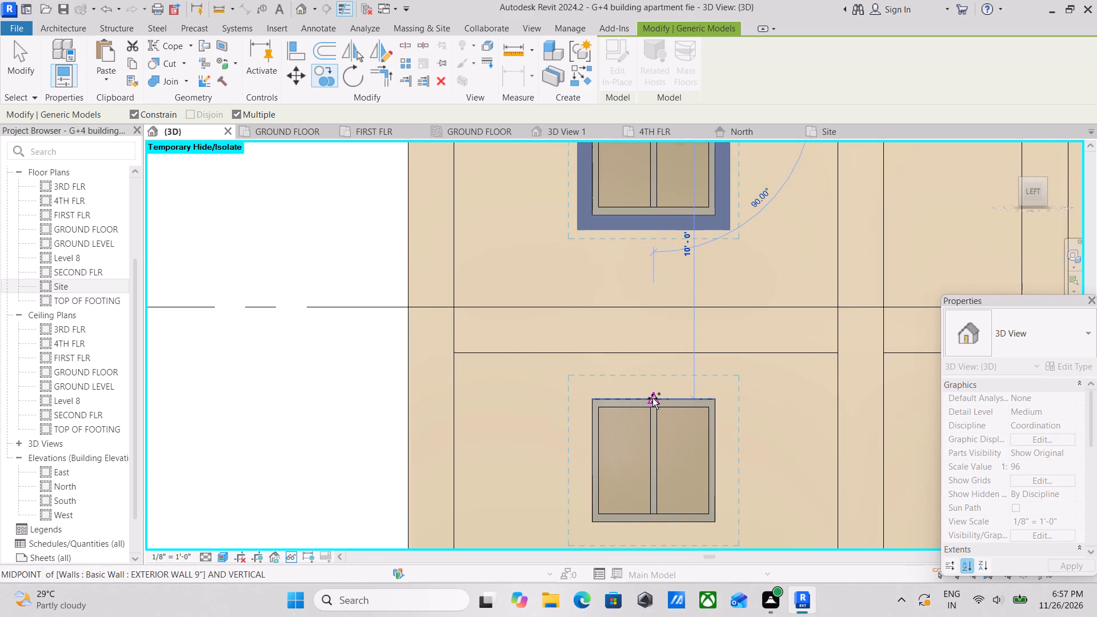
click(652, 398)
Place two more copies of the frame on the next two windows below in the same column.
middle_drag(652, 398, 657, 306)
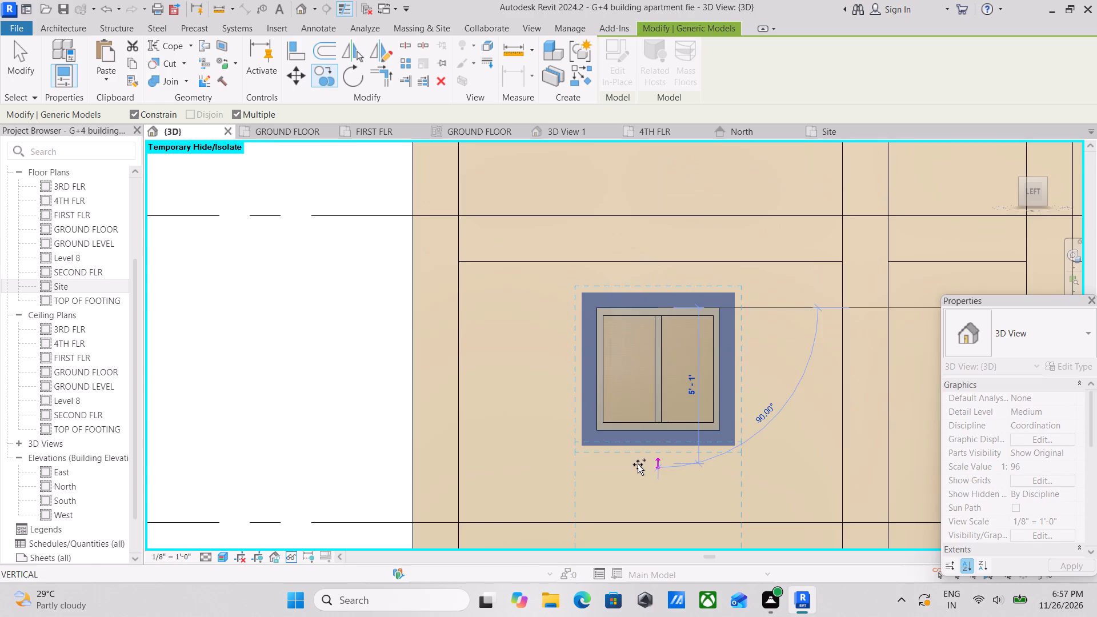
middle_drag(638, 464, 646, 316)
middle_drag(649, 423, 650, 359)
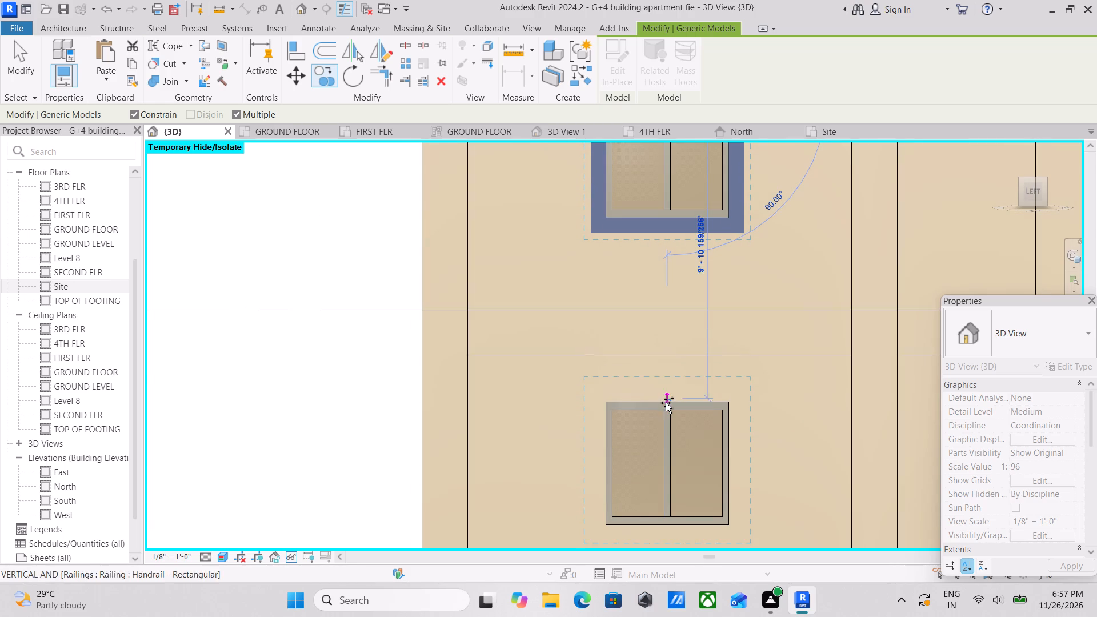
click(666, 399)
scroll(666, 399, down, 3)
middle_drag(666, 399, 666, 377)
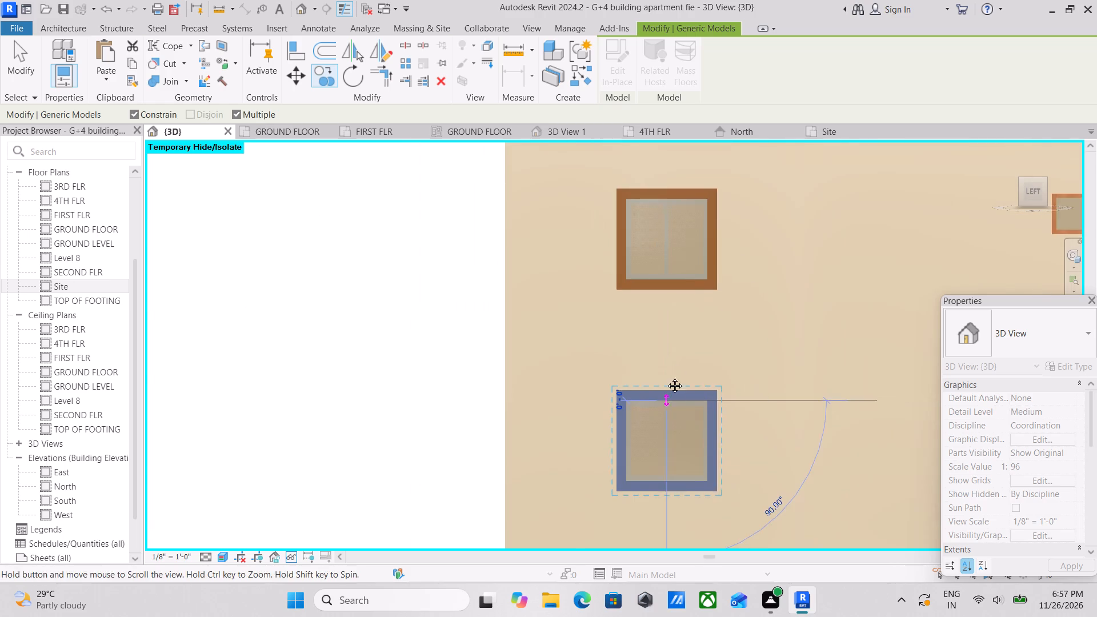
middle_drag(666, 377, 668, 324)
middle_drag(668, 446, 668, 366)
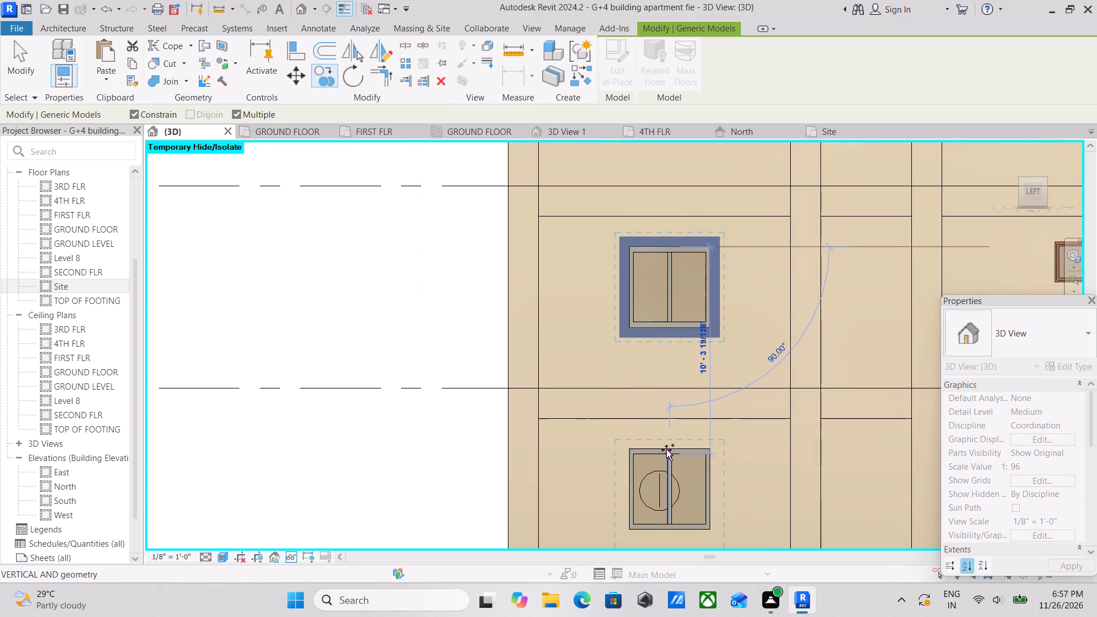
scroll(664, 444, up, 3)
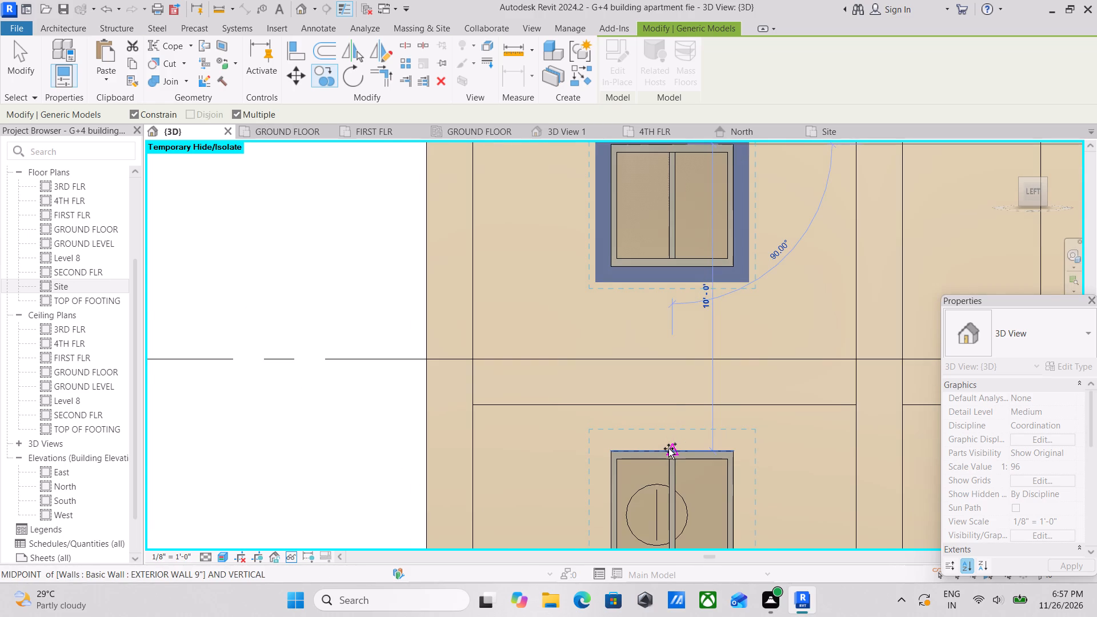
click(668, 448)
scroll(668, 448, down, 3)
middle_drag(664, 449, 679, 276)
scroll(681, 269, down, 4)
key(Escape)
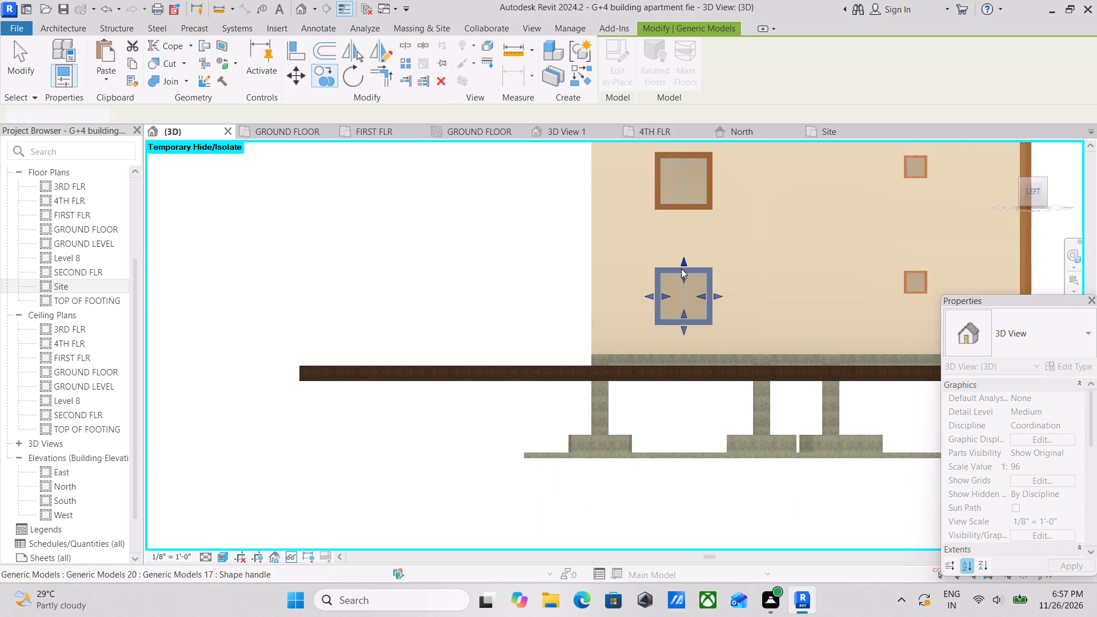
key(Escape)
Examine the framed west wall windows together with the adjoining rear and front elevations.
scroll(681, 269, down, 3)
middle_drag(713, 274, 718, 402)
scroll(722, 369, down, 3)
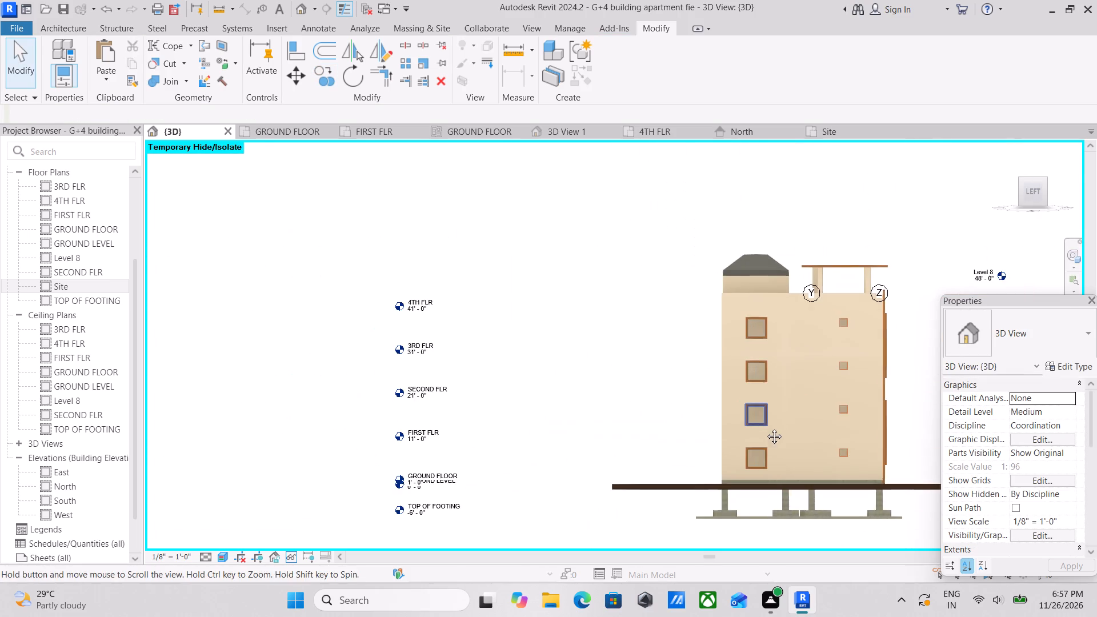
middle_drag(755, 397, 831, 447)
shift+middle_drag(800, 436, 717, 451)
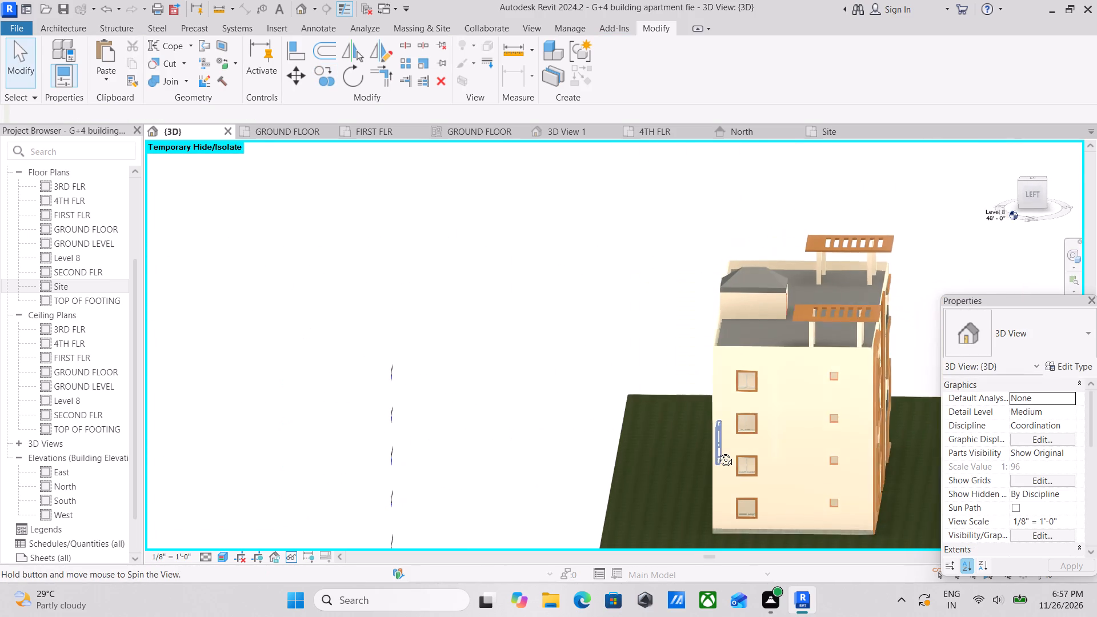
shift+middle_drag(717, 451, 815, 471)
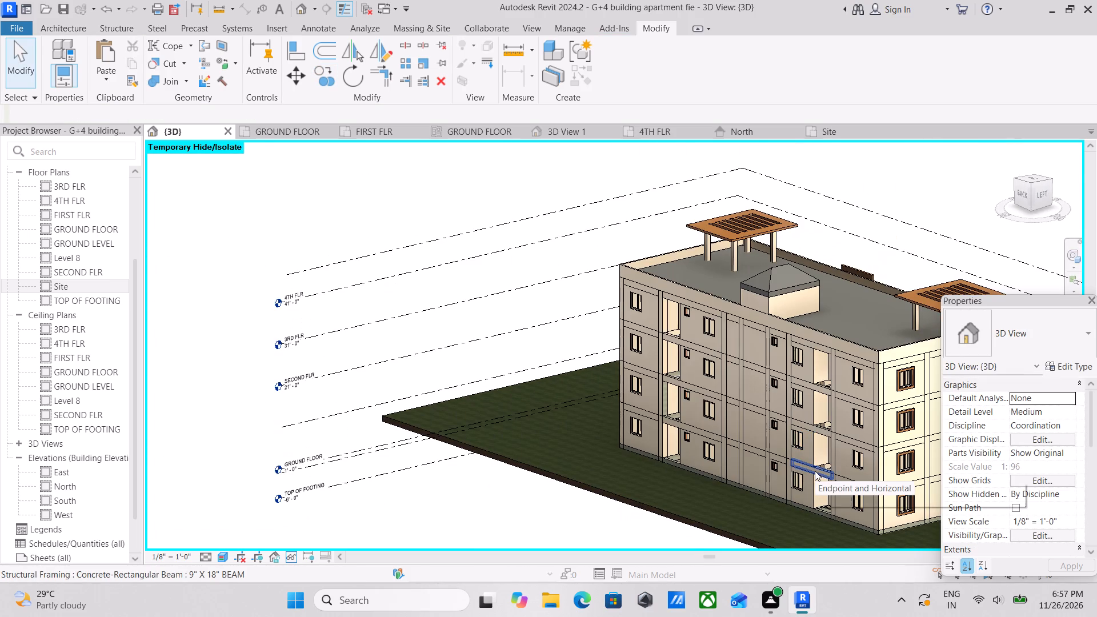
scroll(662, 414, down, 2)
middle_drag(699, 406, 623, 420)
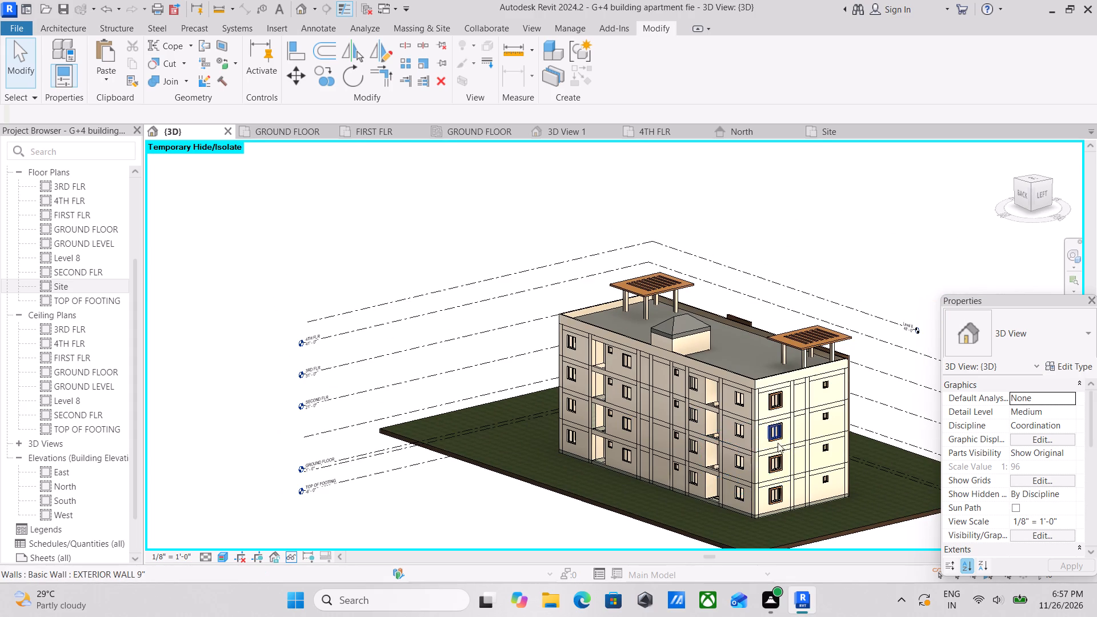
shift+middle_drag(778, 441, 607, 407)
scroll(644, 400, up, 2)
shift+middle_drag(596, 419, 560, 412)
shift+middle_drag(545, 415, 539, 415)
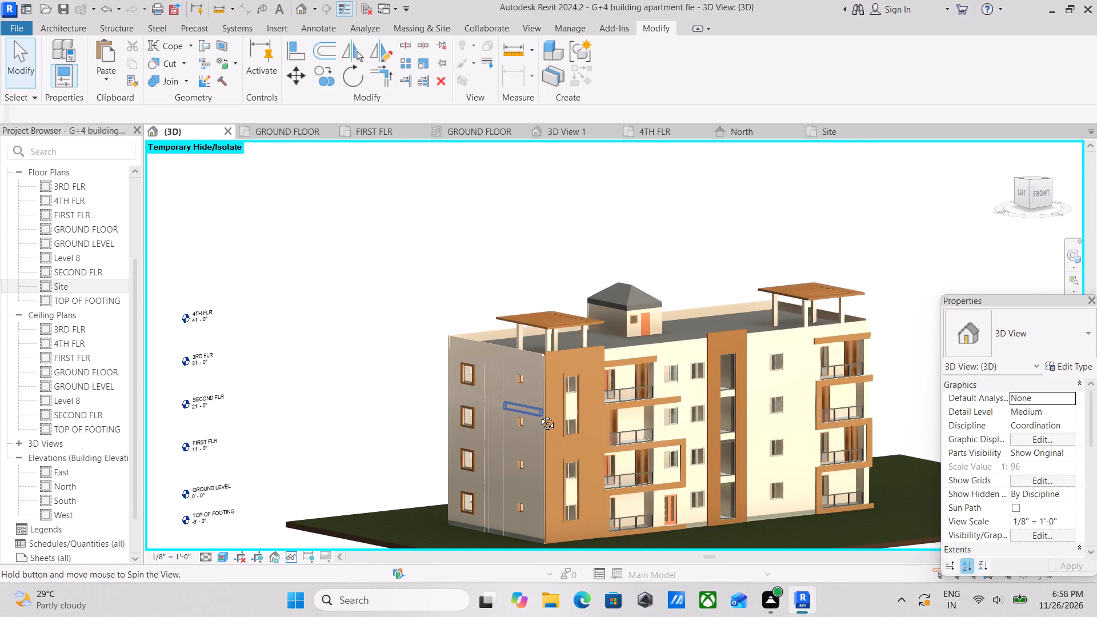
shift+middle_drag(539, 415, 550, 440)
shift+scroll(550, 440, up, 3)
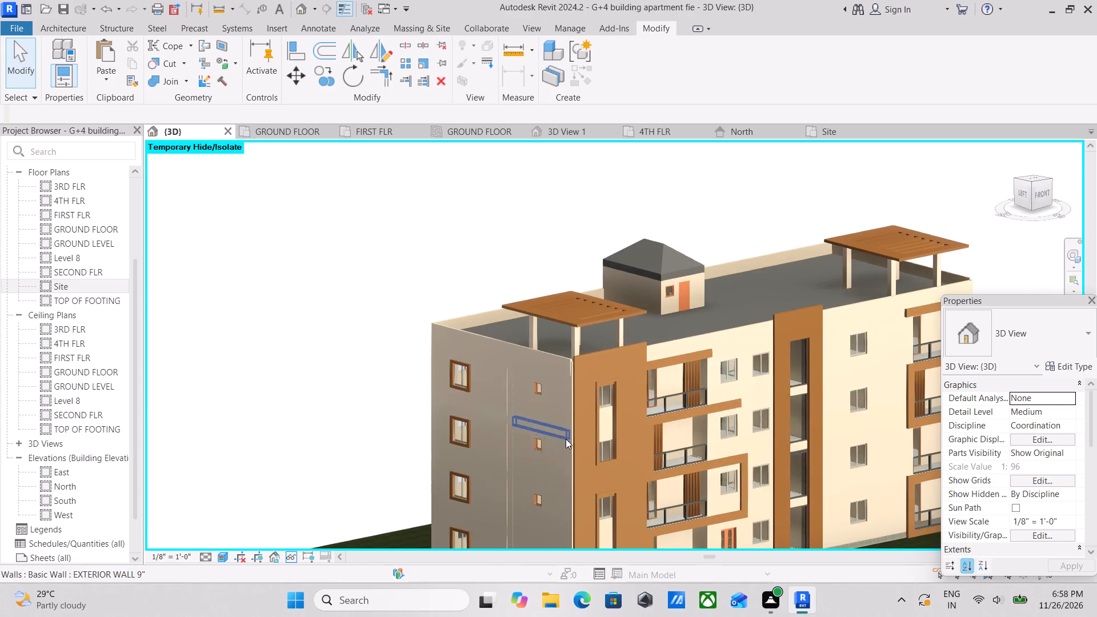
Examine the front elevation's windows, balconies and stair tower, along with the roof pergolas.
middle_drag(566, 439, 395, 361)
scroll(437, 383, up, 2)
middle_drag(440, 383, 377, 366)
middle_drag(500, 394, 481, 360)
shift+middle_drag(455, 370, 447, 396)
shift+middle_drag(473, 395, 406, 395)
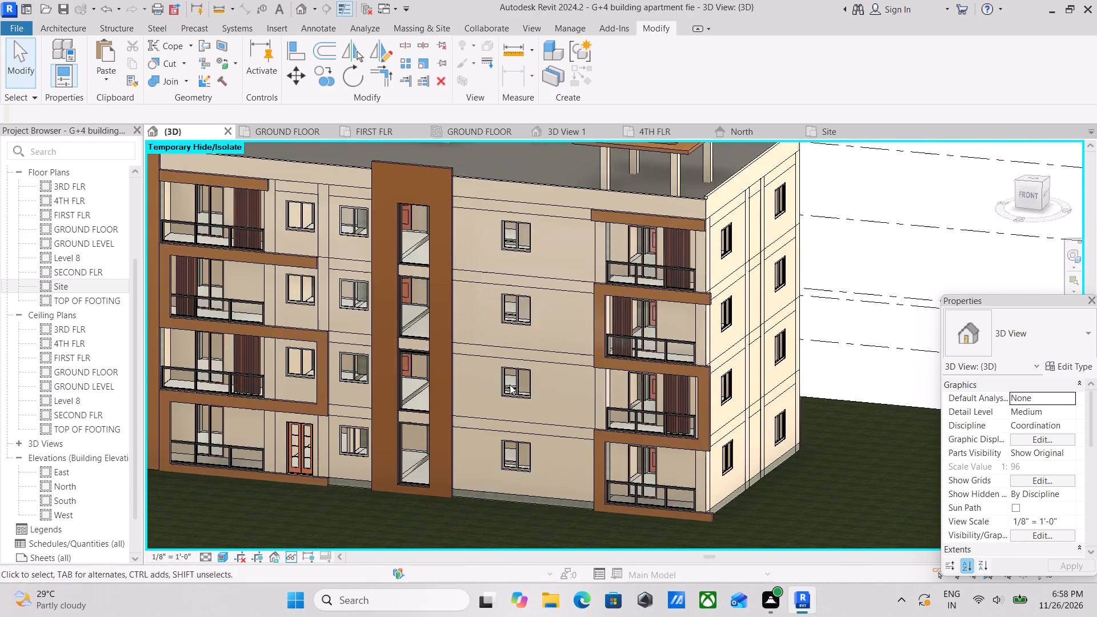
middle_drag(510, 384, 602, 454)
shift+middle_drag(568, 427, 592, 412)
middle_drag(642, 404, 655, 431)
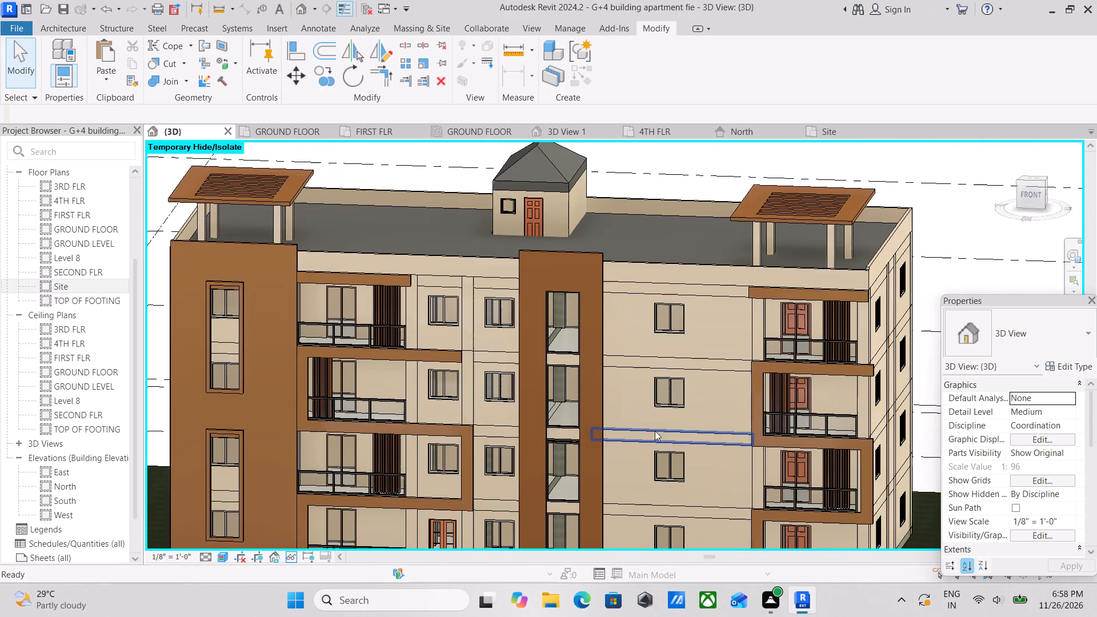
shift+middle_click(657, 418)
scroll(679, 348, up, 3)
middle_drag(679, 348, 679, 382)
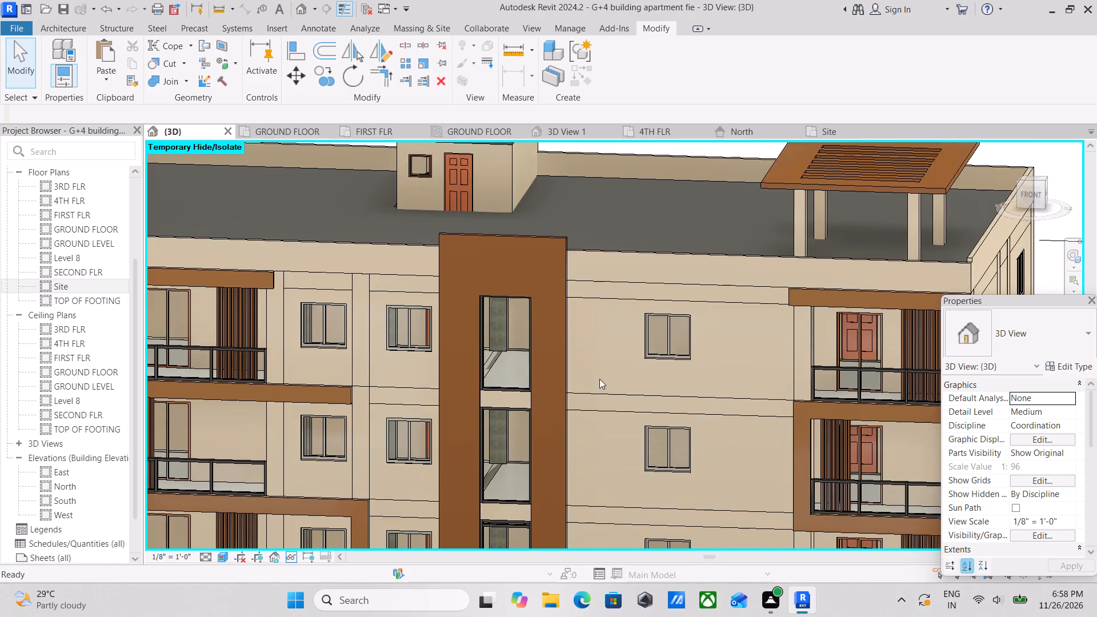
middle_drag(599, 384, 589, 443)
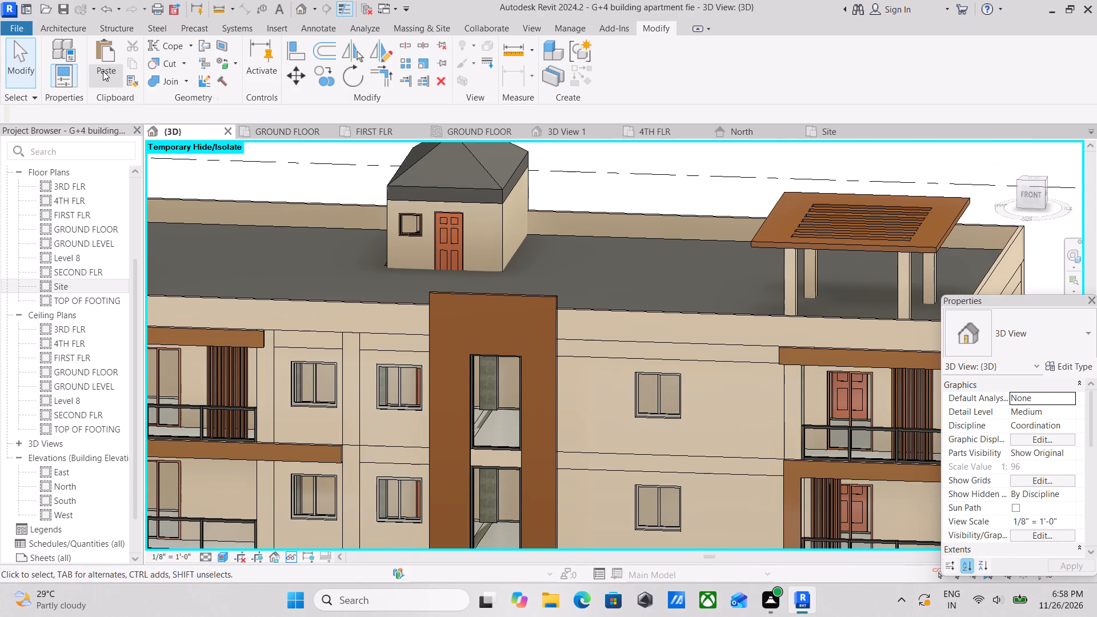
Create an in-place component in the Generic Models category, keeping the suggested name.
click(74, 27)
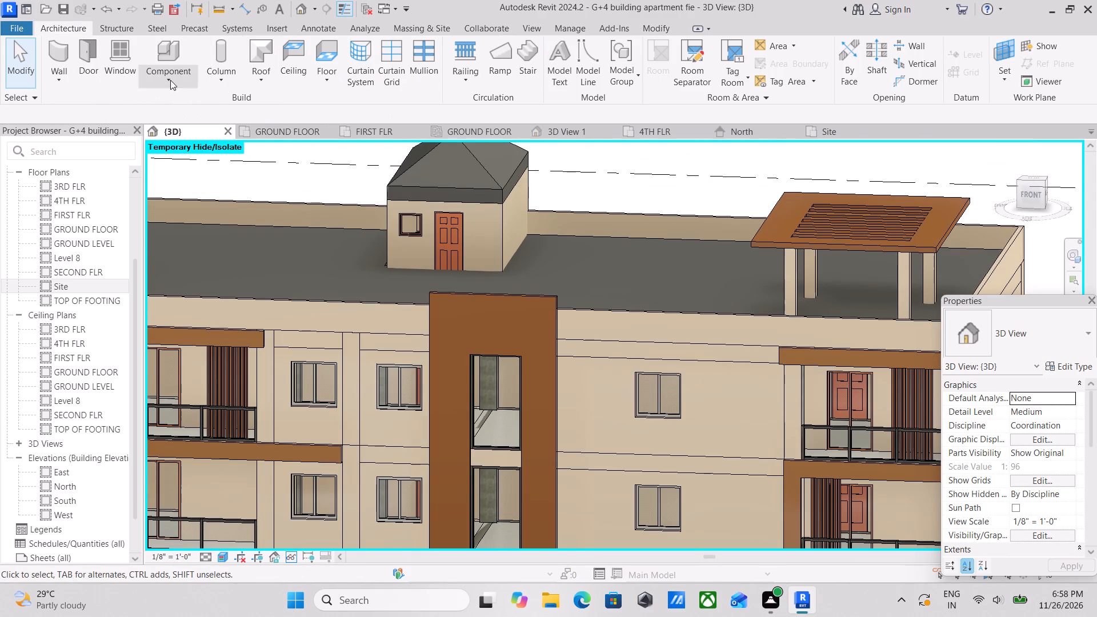
click(180, 80)
click(184, 129)
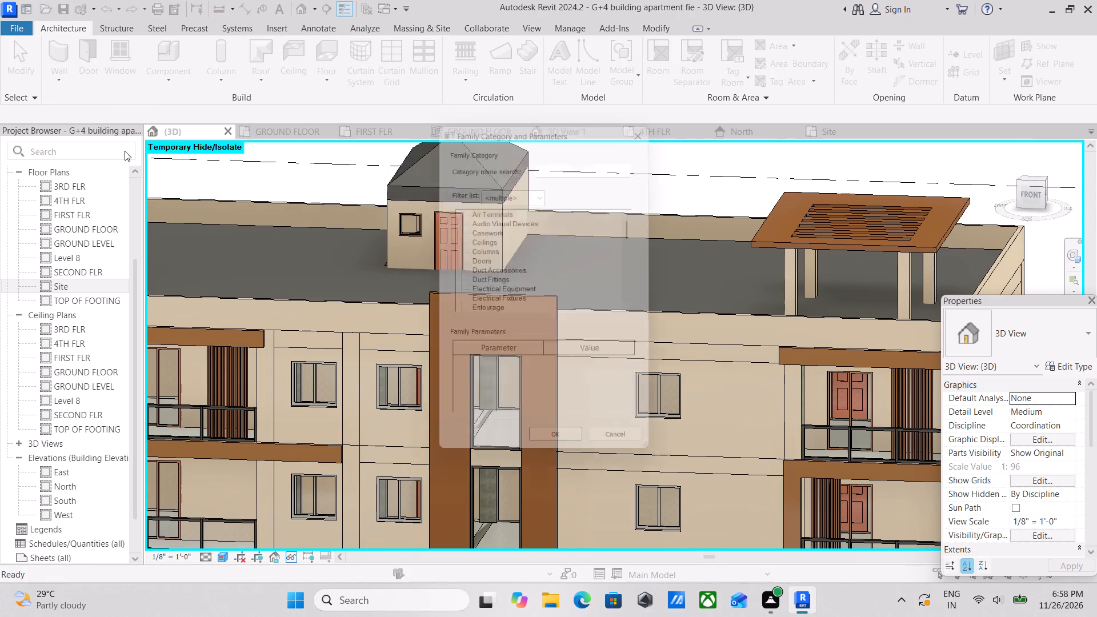
scroll(493, 244, down, 6)
scroll(518, 296, down, 2)
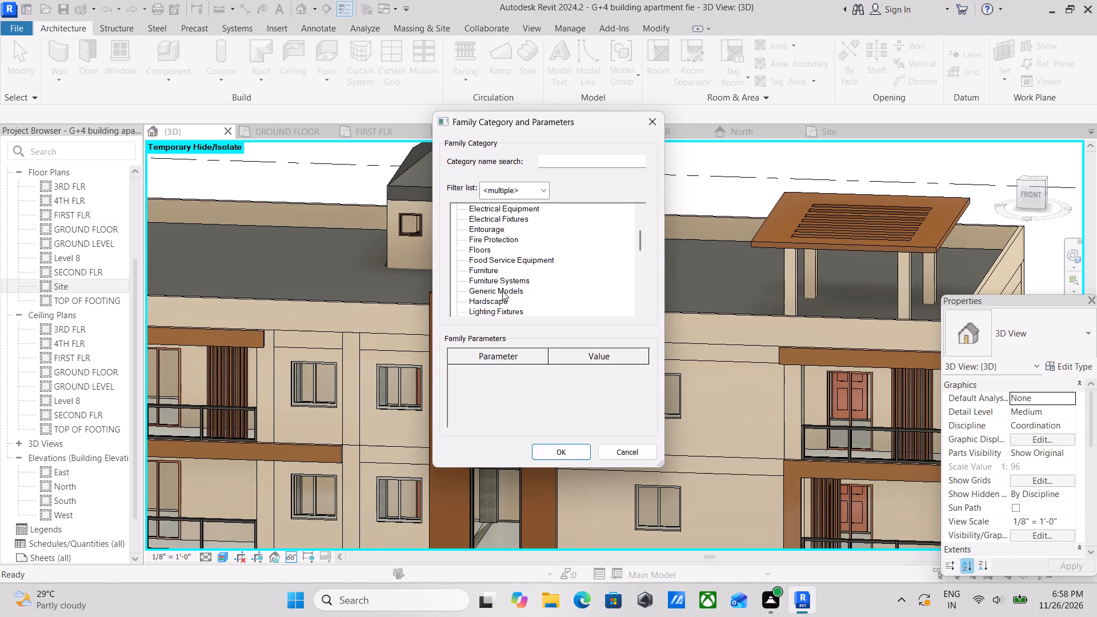
click(501, 289)
click(564, 449)
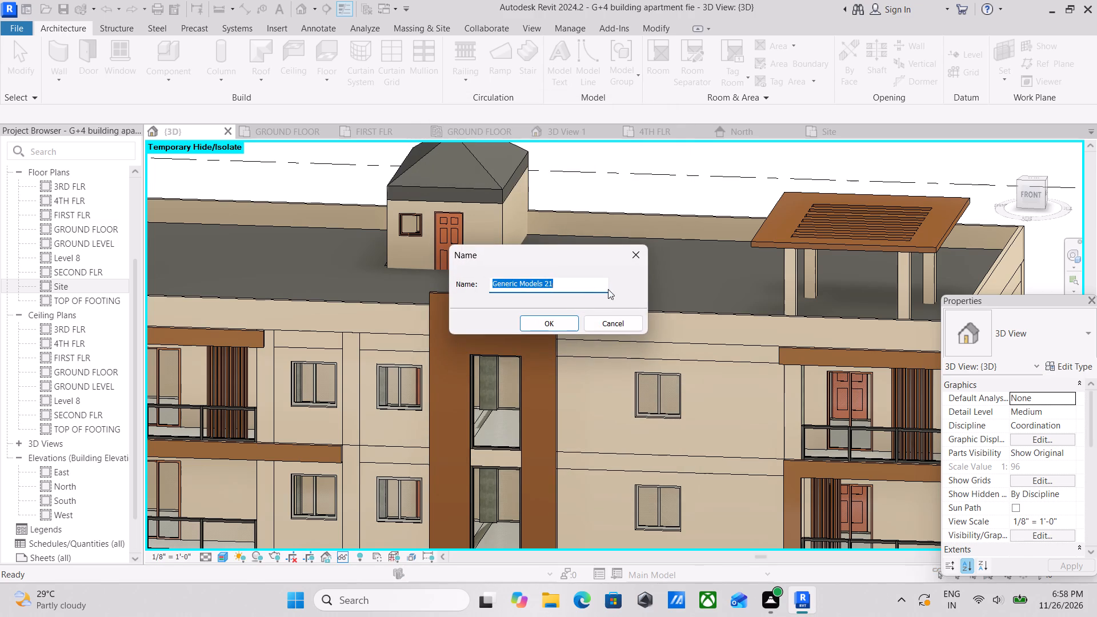
click(551, 321)
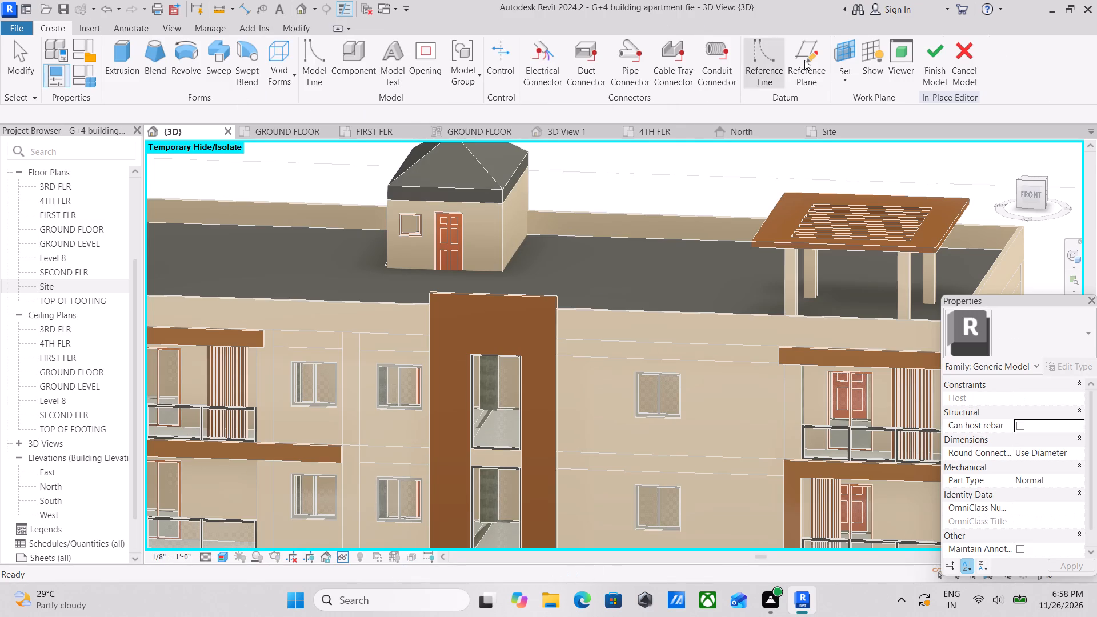
Start an extrusion and pick the front face of the concrete beam above the top-floor window beside the stair tower as work plane.
click(843, 77)
click(876, 135)
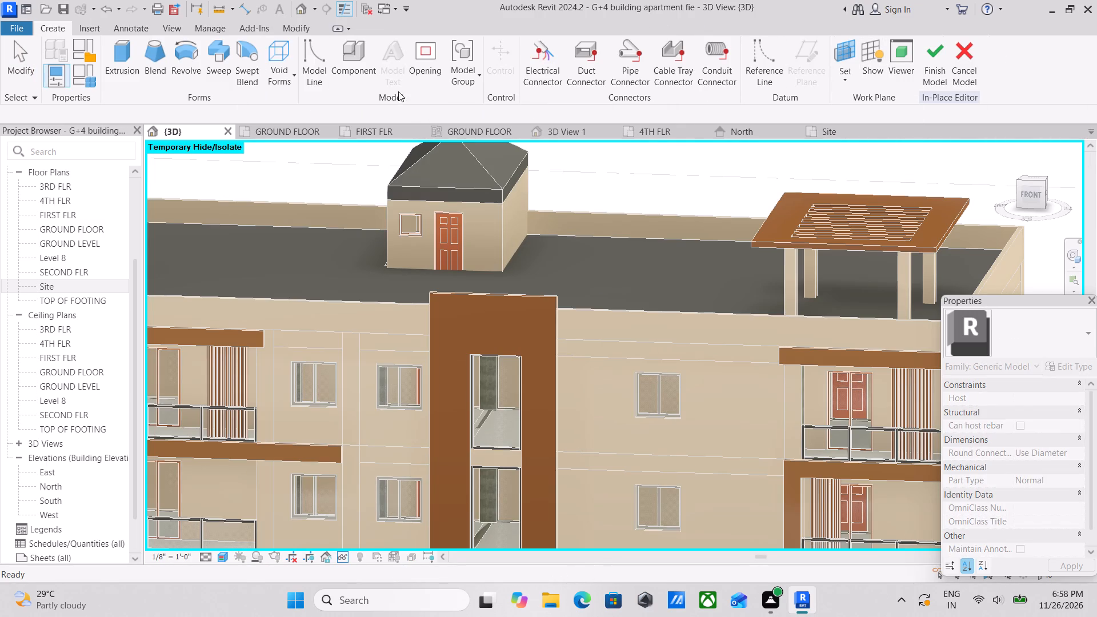
click(117, 49)
scroll(650, 375, up, 2)
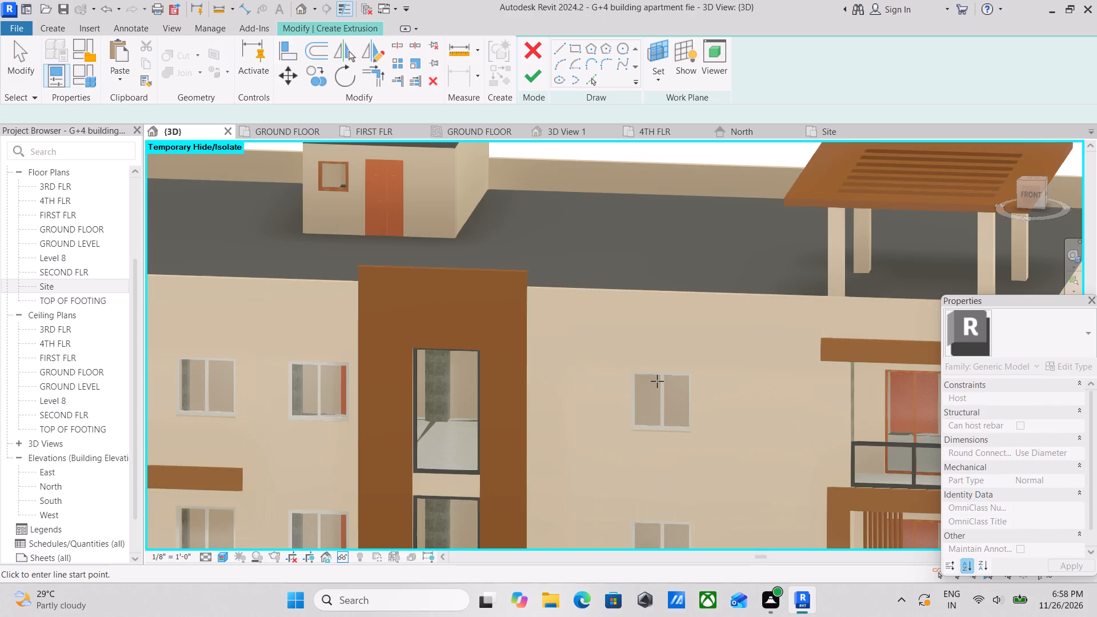
scroll(655, 383, up, 5)
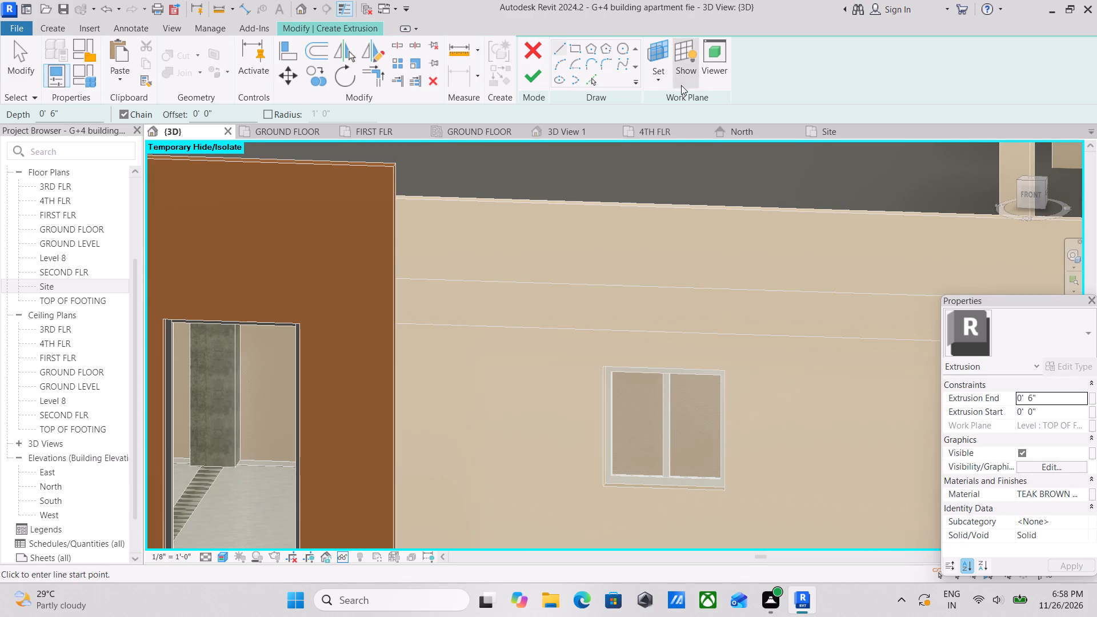
click(648, 75)
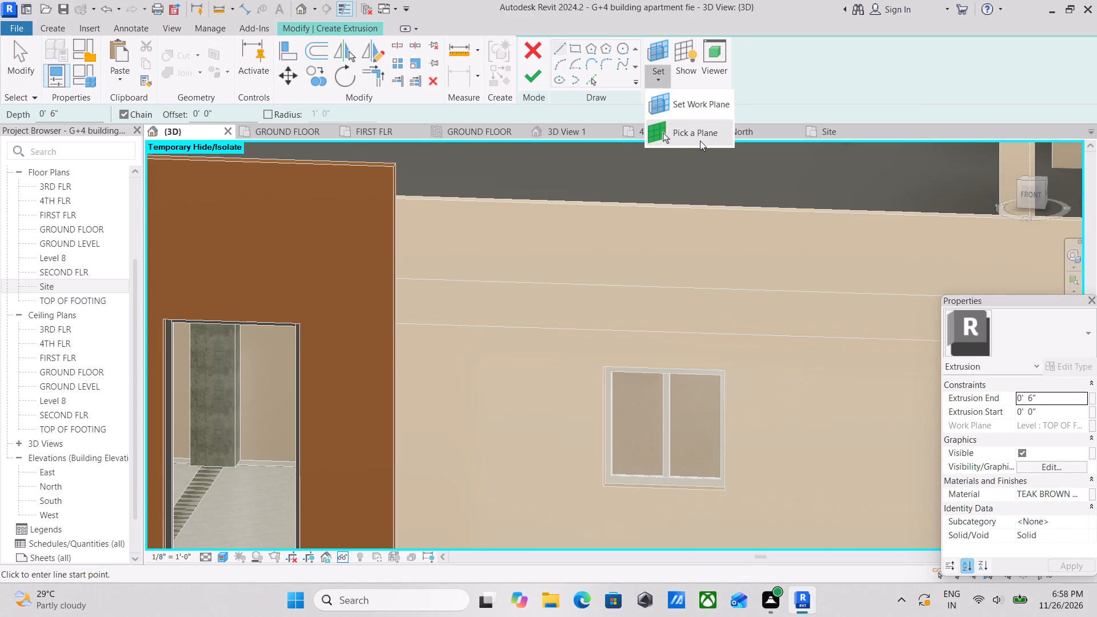
click(700, 137)
scroll(680, 302, down, 1)
middle_drag(679, 303, 626, 369)
scroll(649, 350, down, 4)
shift+middle_drag(674, 324, 670, 305)
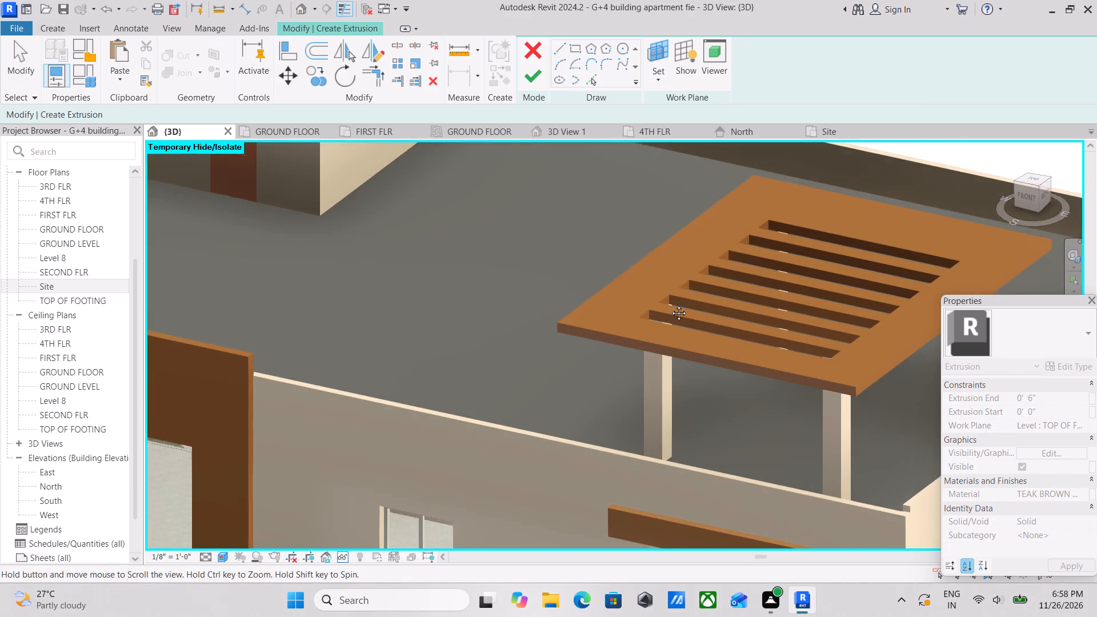
shift+middle_drag(670, 305, 682, 275)
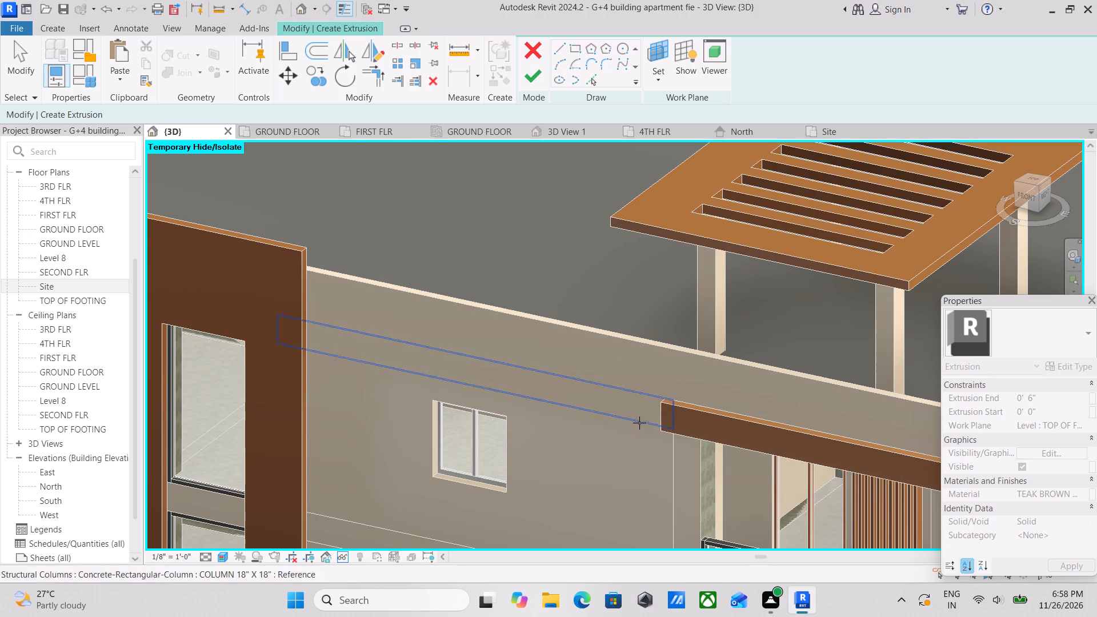
scroll(579, 414, up, 3)
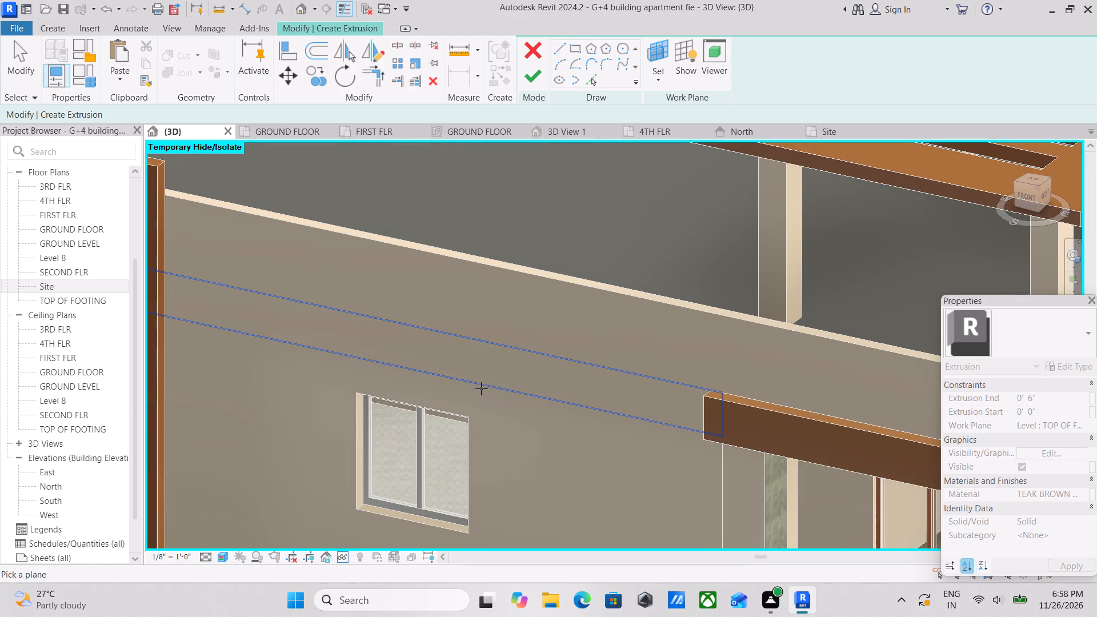
click(417, 376)
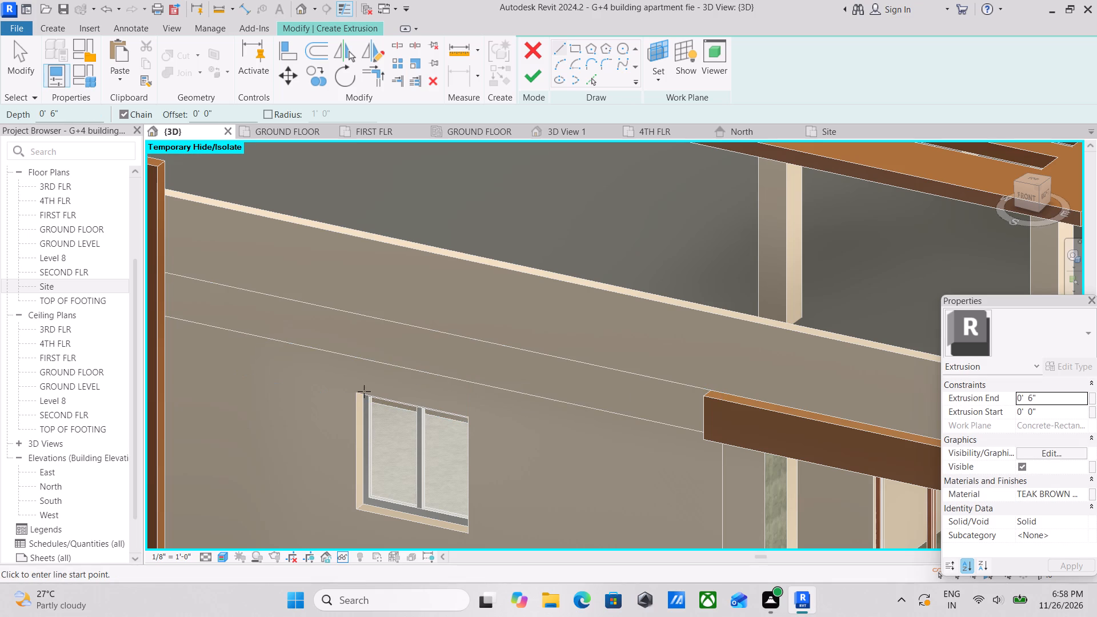
Facing the front elevation, sketch a 4' 0" square rectangle tracing the top-floor window beside the stair tower.
middle_drag(451, 387, 528, 394)
scroll(528, 394, down, 1)
middle_drag(528, 394, 557, 331)
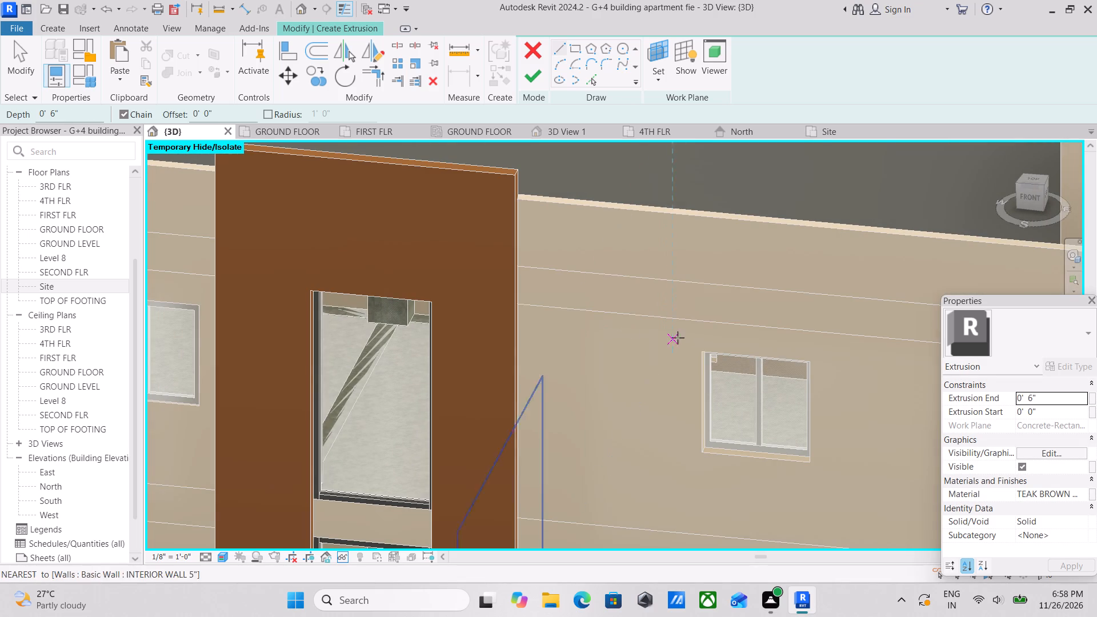
scroll(746, 363, up, 1)
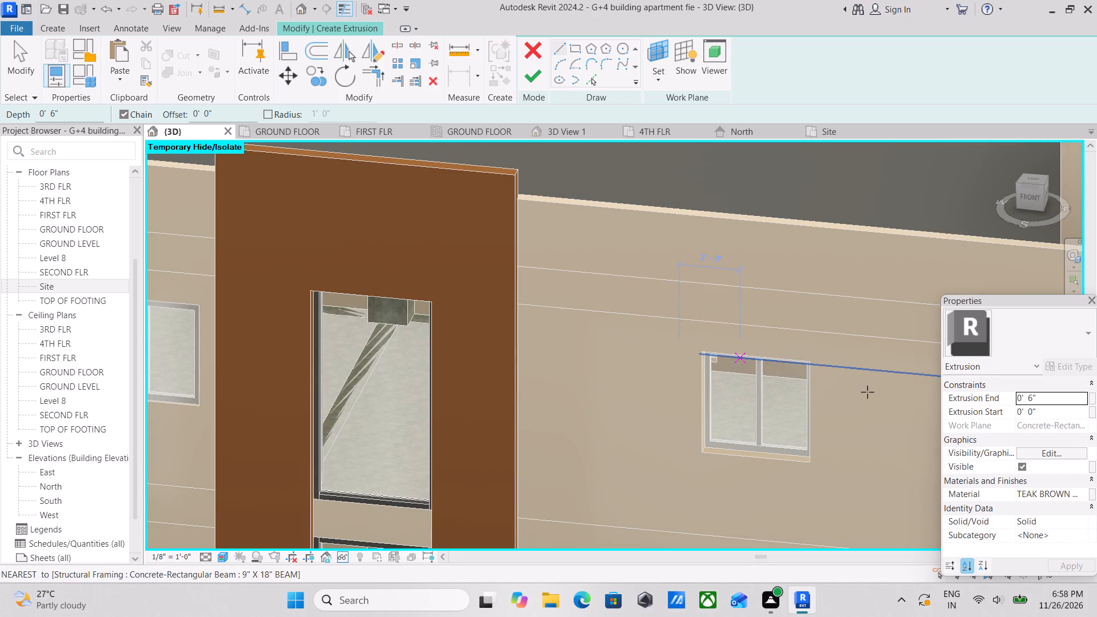
scroll(818, 390, down, 2)
scroll(651, 420, down, 3)
scroll(768, 359, down, 1)
middle_drag(764, 360, 719, 312)
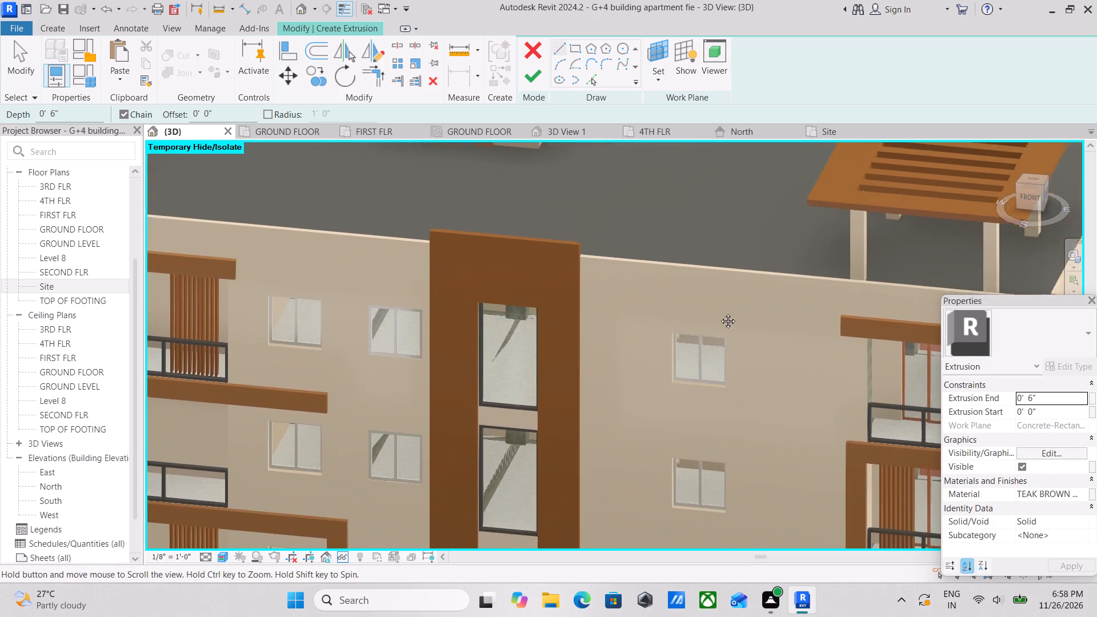
middle_drag(719, 312, 715, 304)
scroll(657, 338, up, 6)
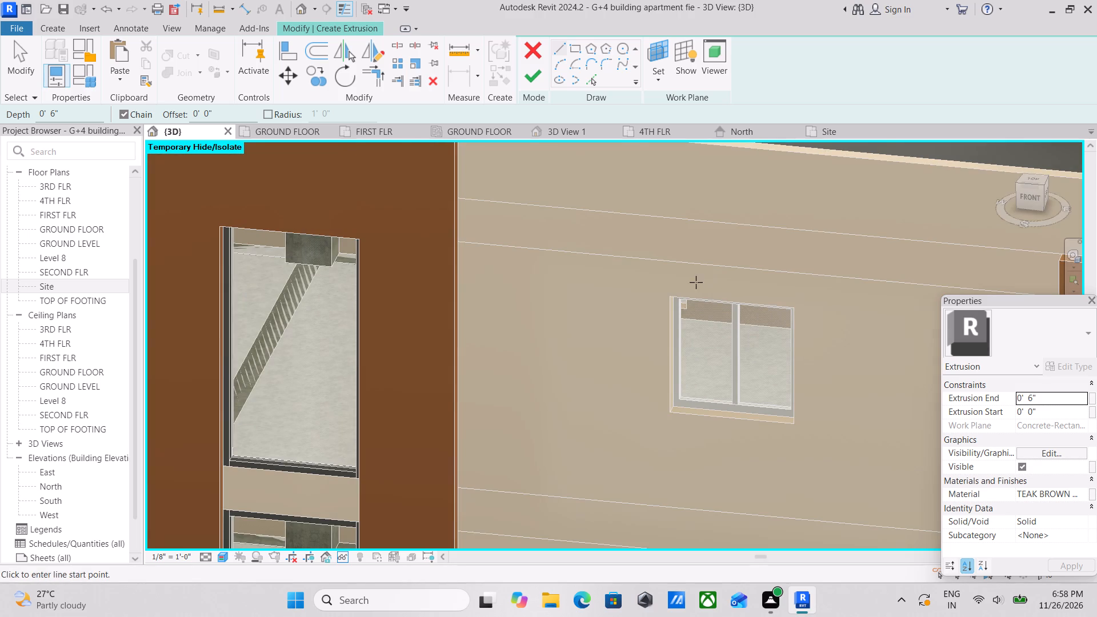
click(571, 52)
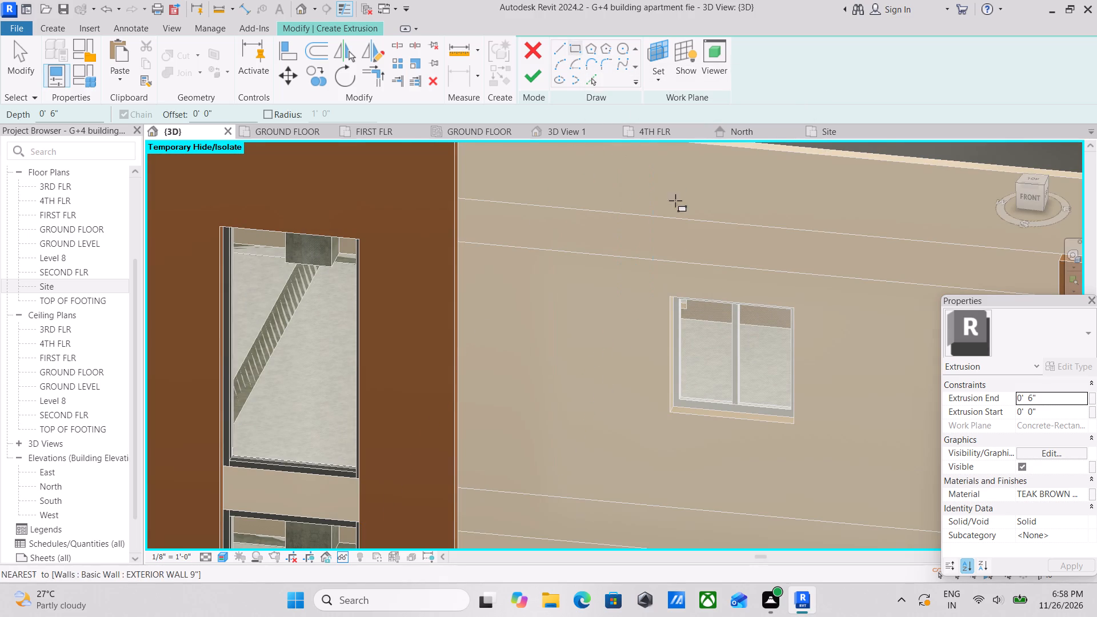
scroll(671, 297, up, 4)
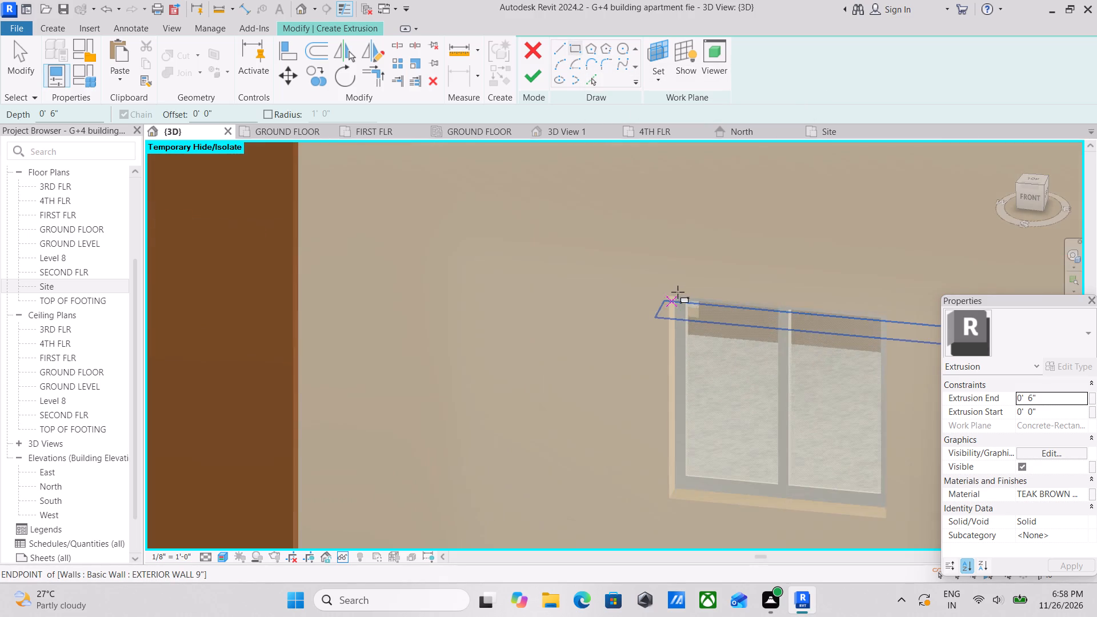
scroll(670, 300, up, 7)
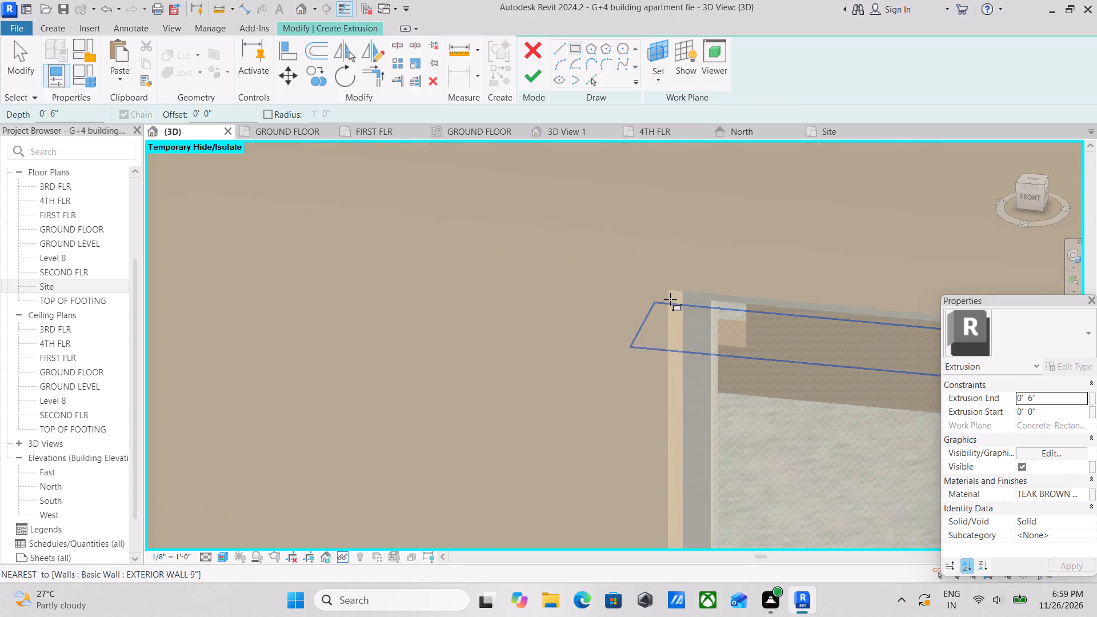
scroll(665, 292, up, 3)
scroll(665, 292, down, 4)
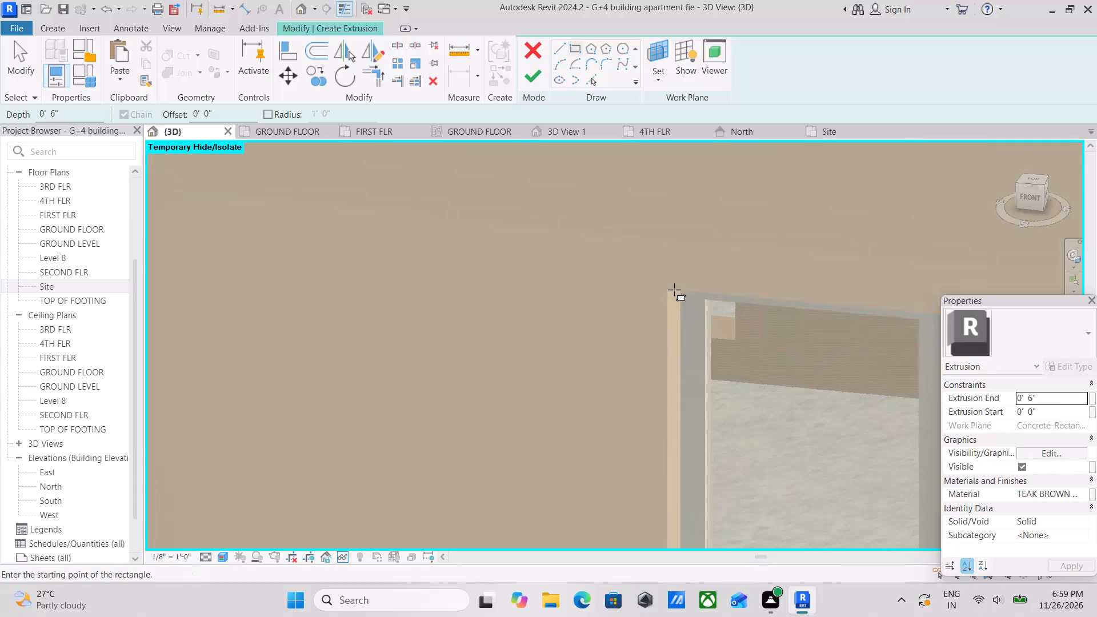
scroll(666, 291, down, 10)
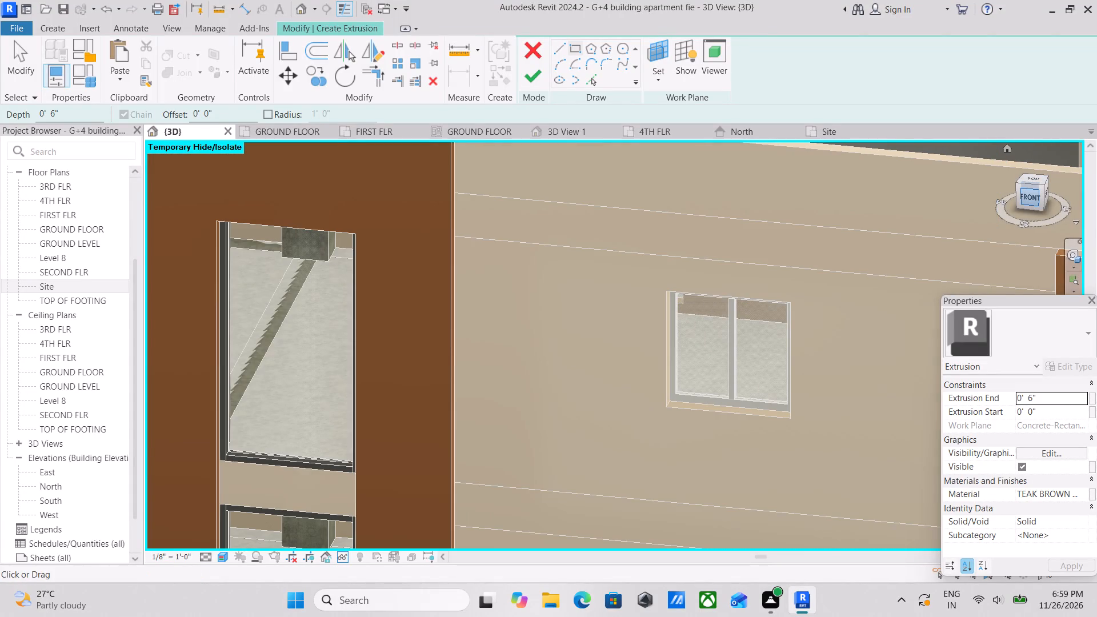
click(1029, 194)
scroll(772, 283, up, 9)
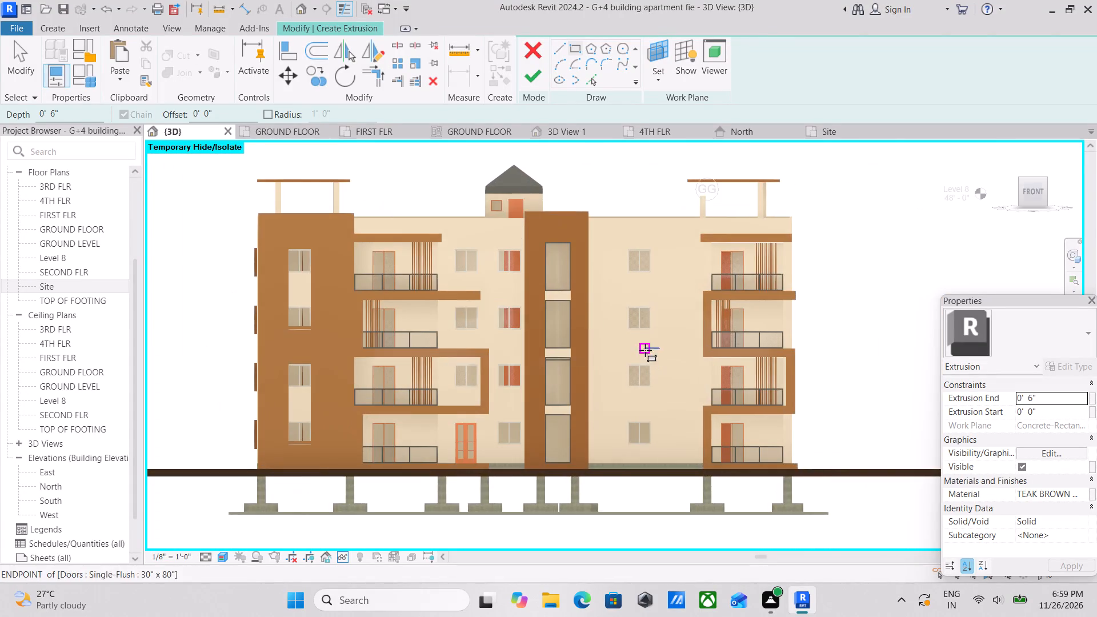
scroll(645, 350, up, 8)
middle_drag(573, 229, 527, 425)
scroll(531, 413, up, 1)
scroll(558, 293, up, 4)
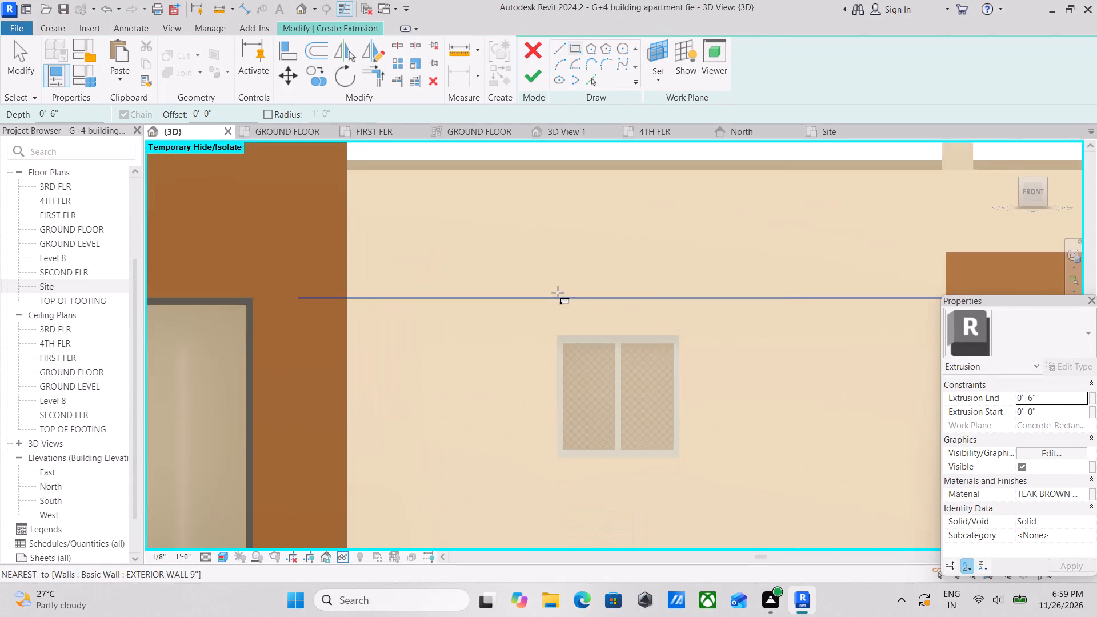
click(559, 339)
middle_drag(640, 419, 598, 382)
click(656, 444)
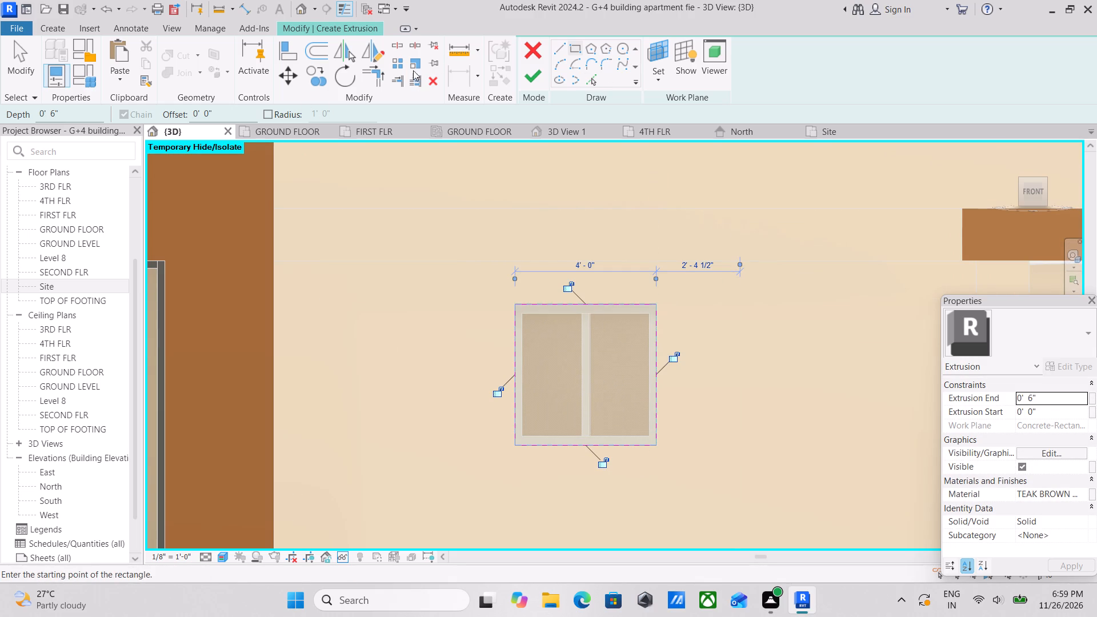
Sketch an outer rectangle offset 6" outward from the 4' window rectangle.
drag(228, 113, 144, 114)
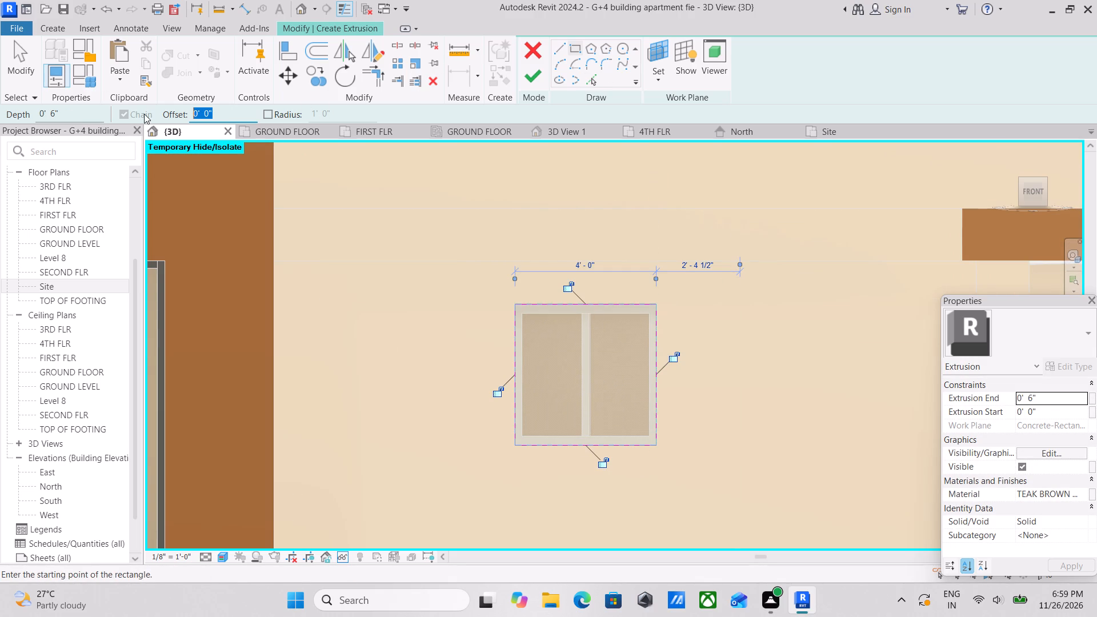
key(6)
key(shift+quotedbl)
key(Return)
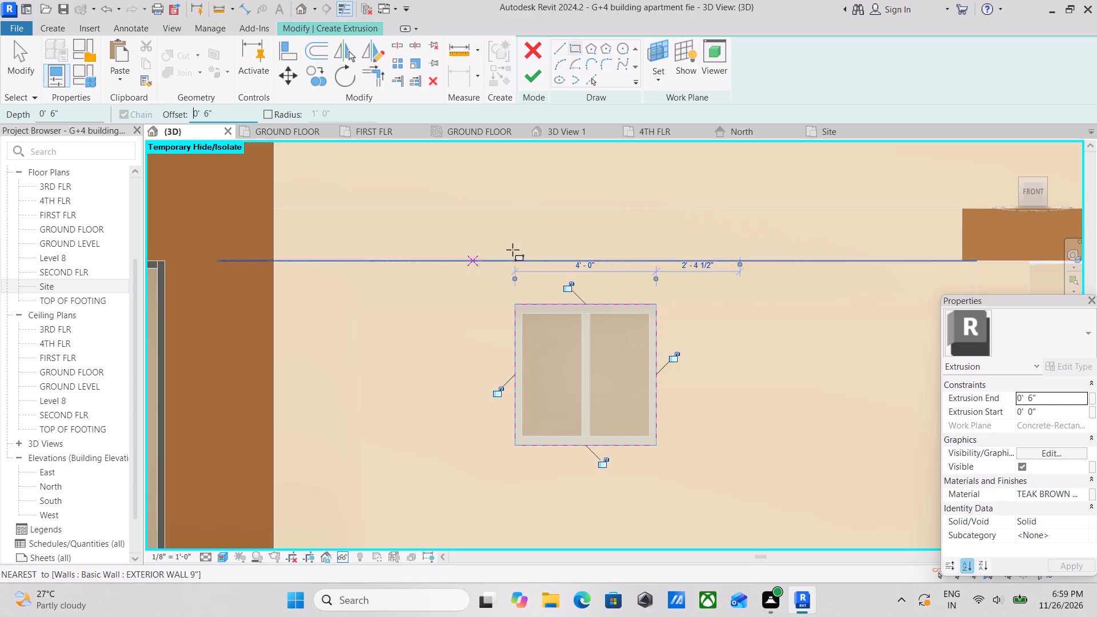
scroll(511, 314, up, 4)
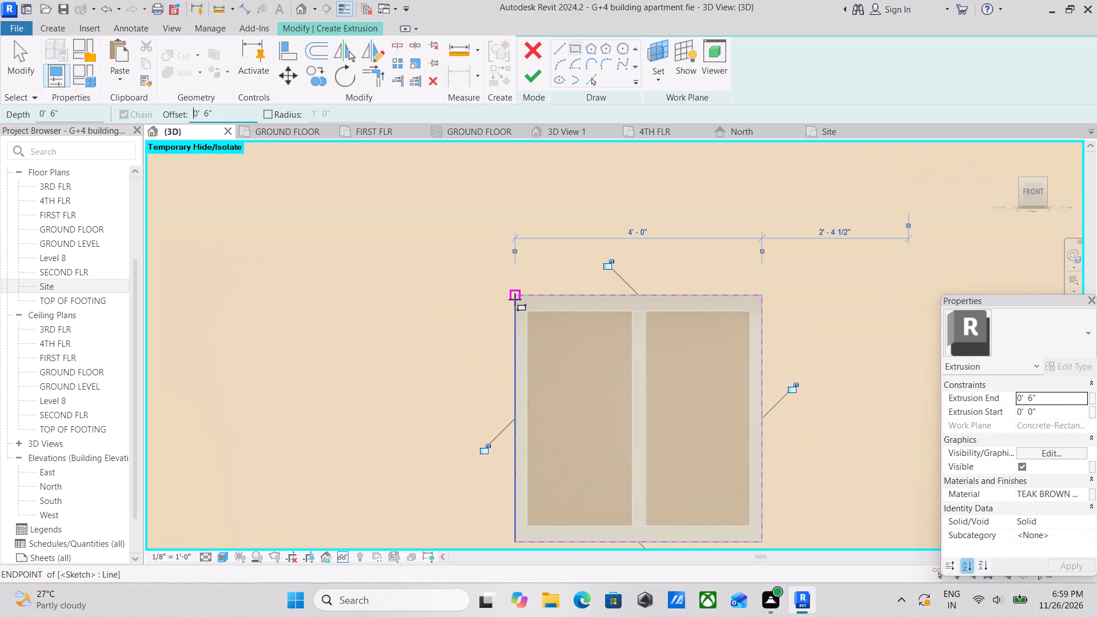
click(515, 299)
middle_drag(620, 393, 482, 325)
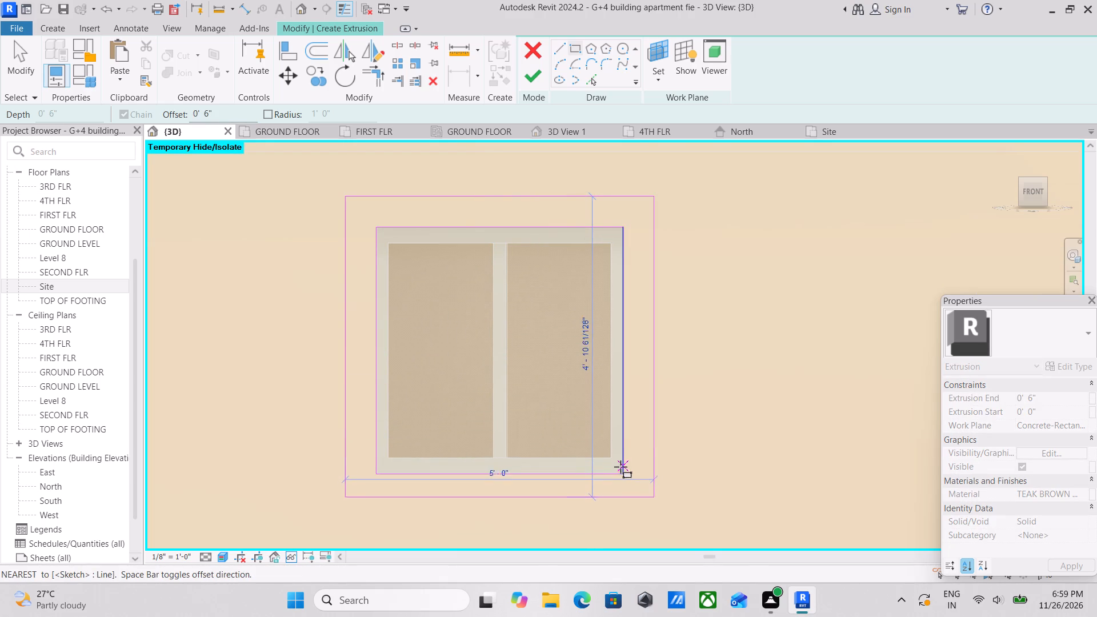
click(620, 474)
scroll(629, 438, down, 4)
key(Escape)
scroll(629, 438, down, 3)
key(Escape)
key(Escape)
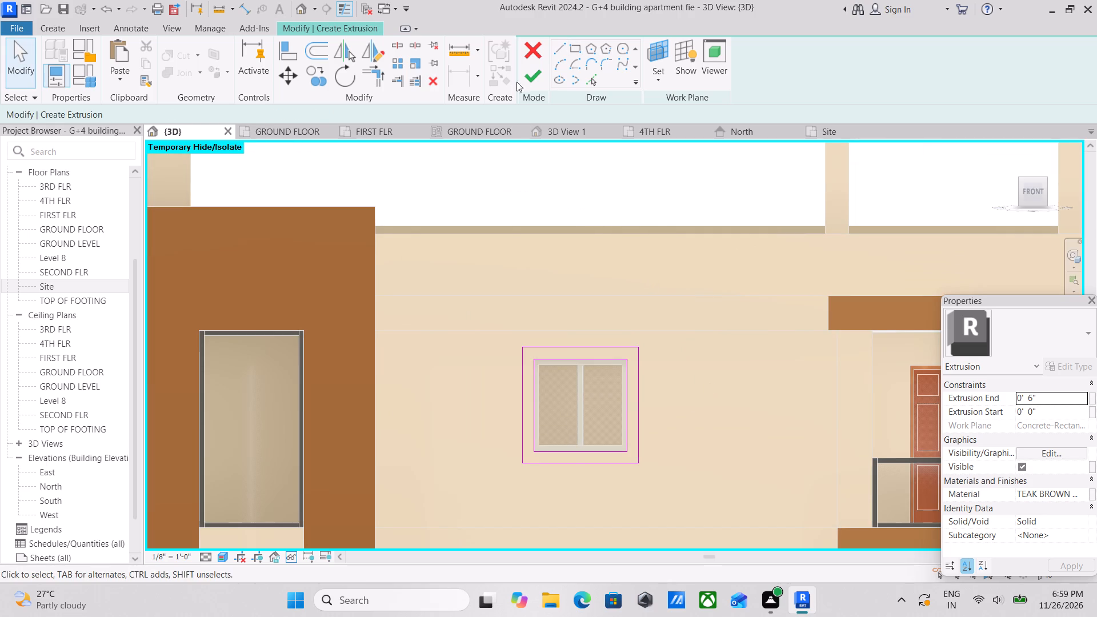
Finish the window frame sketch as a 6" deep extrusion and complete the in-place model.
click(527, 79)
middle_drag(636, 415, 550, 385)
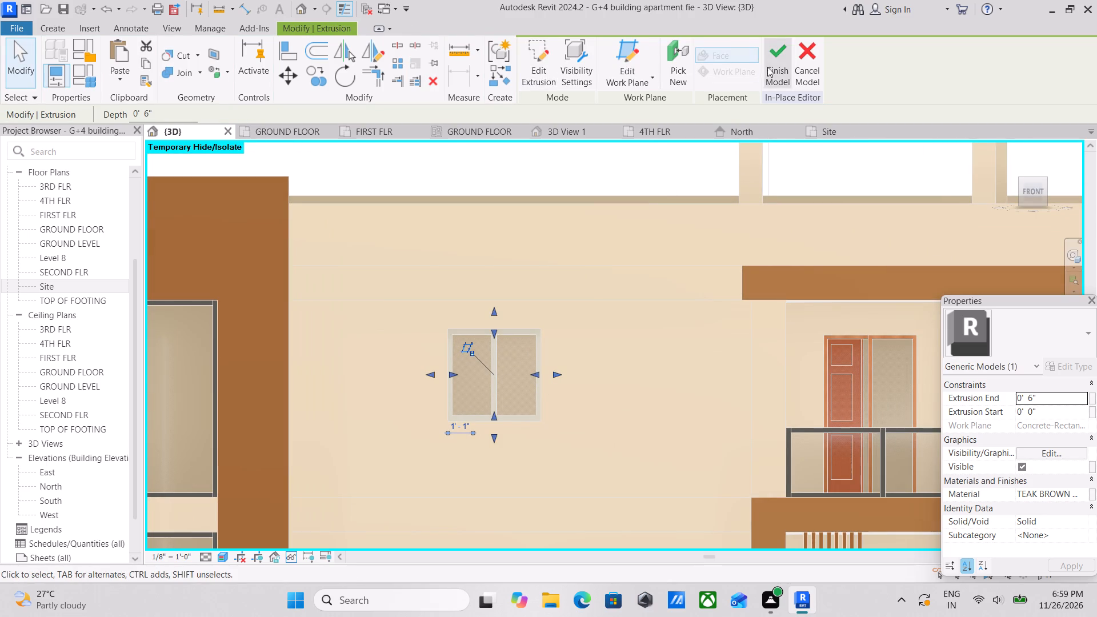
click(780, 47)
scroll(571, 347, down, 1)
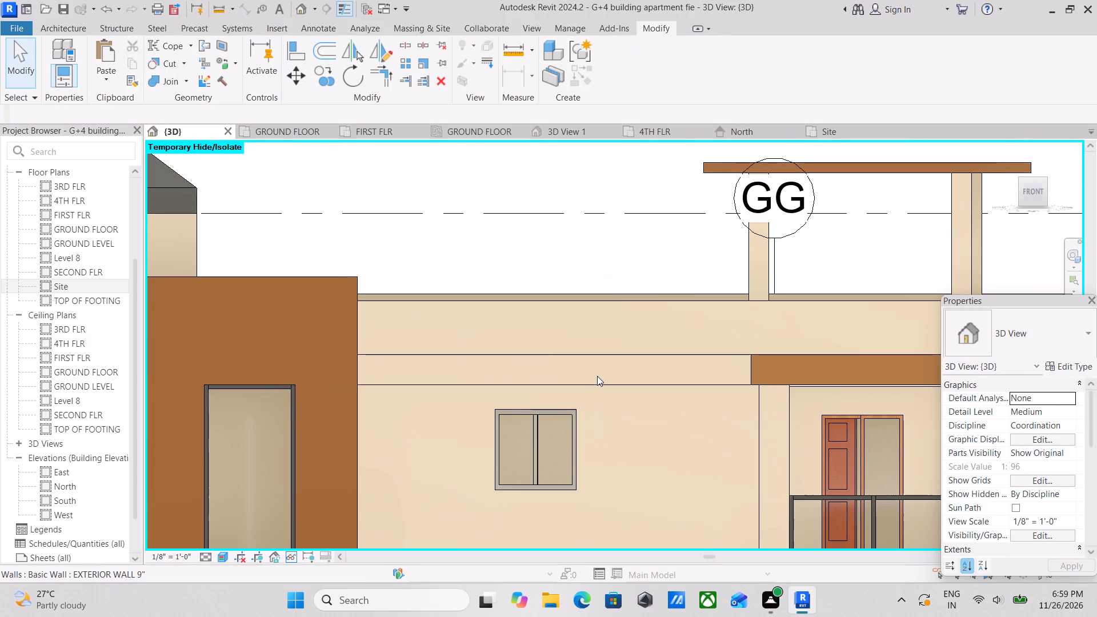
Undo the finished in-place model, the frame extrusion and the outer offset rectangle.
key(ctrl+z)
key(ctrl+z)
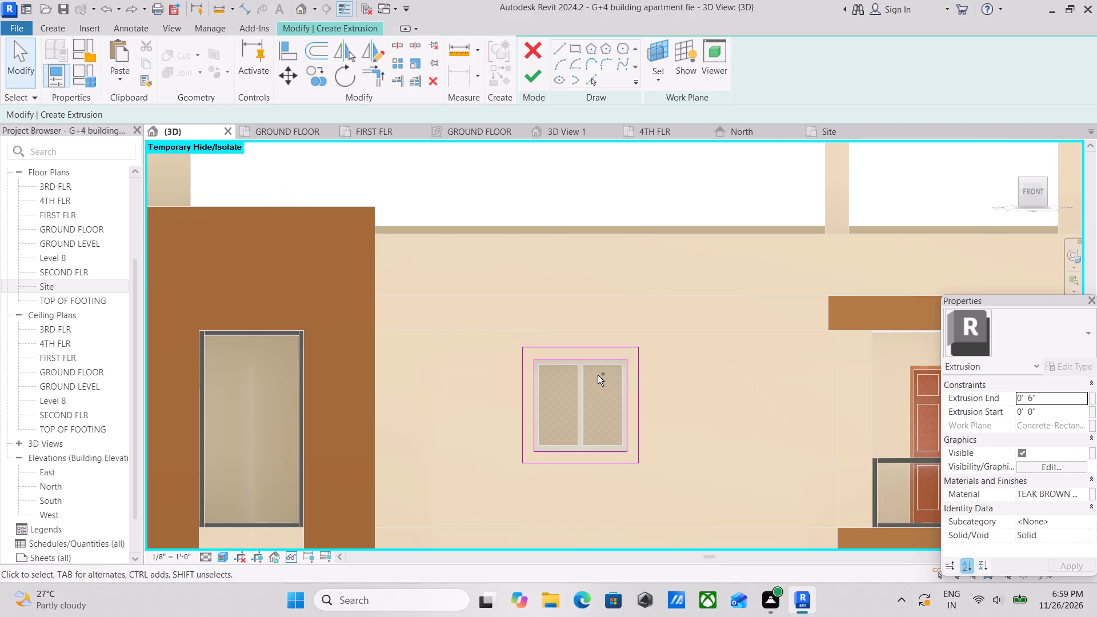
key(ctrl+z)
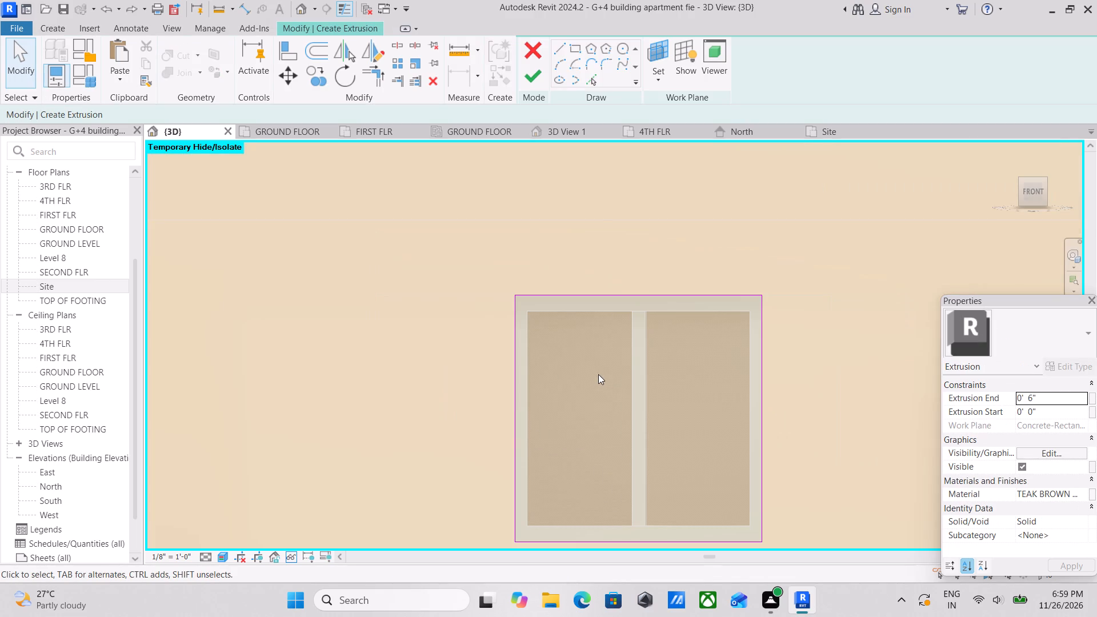
Discard the remaining window frame sketch and cancel the in-place model.
click(529, 51)
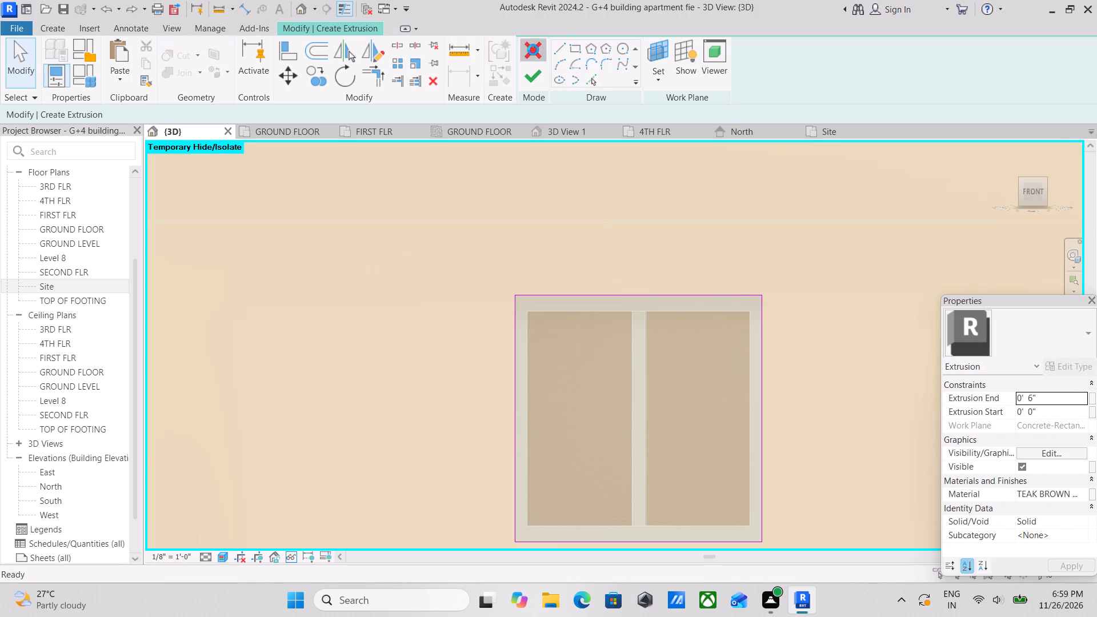
click(586, 308)
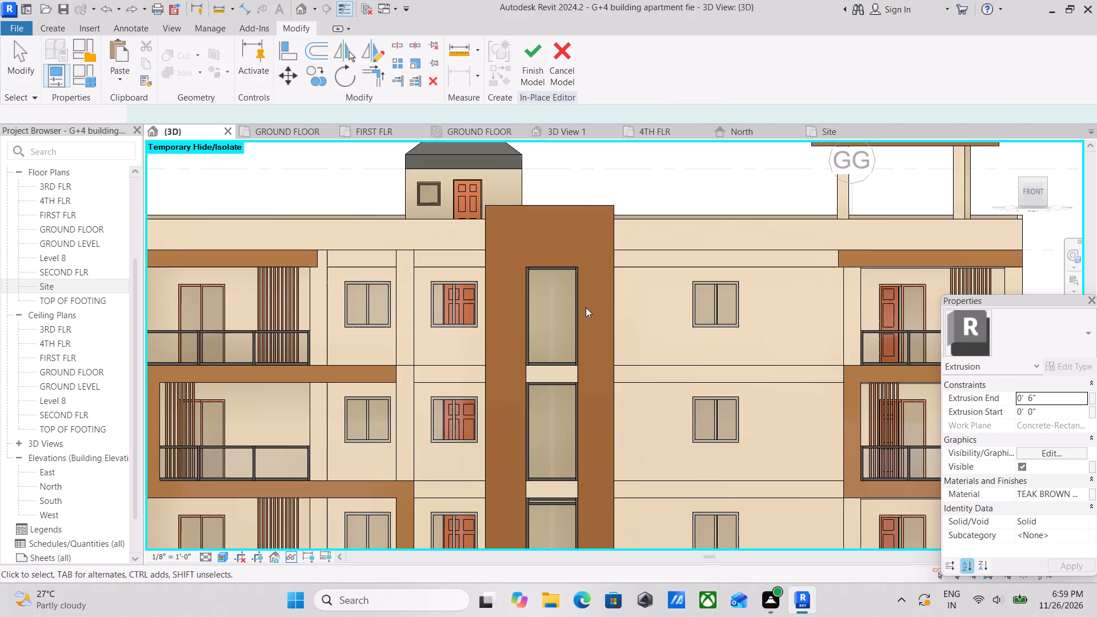
click(572, 61)
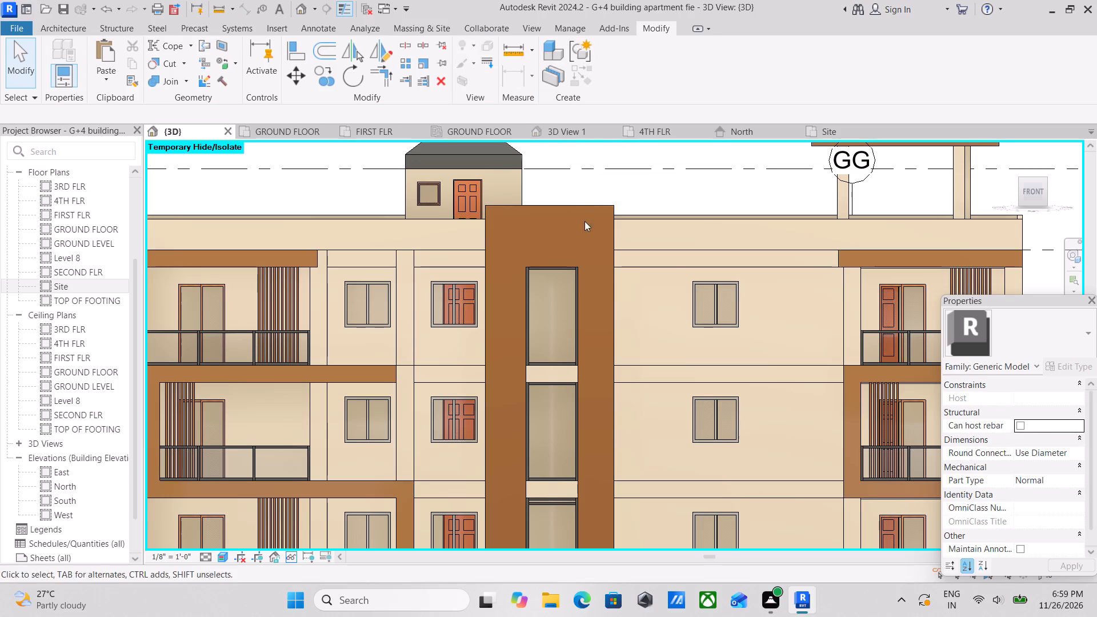
Examine the top-floor window beside the stair tower and its surrounding wall from an angled view of the front facade.
scroll(614, 338, down, 3)
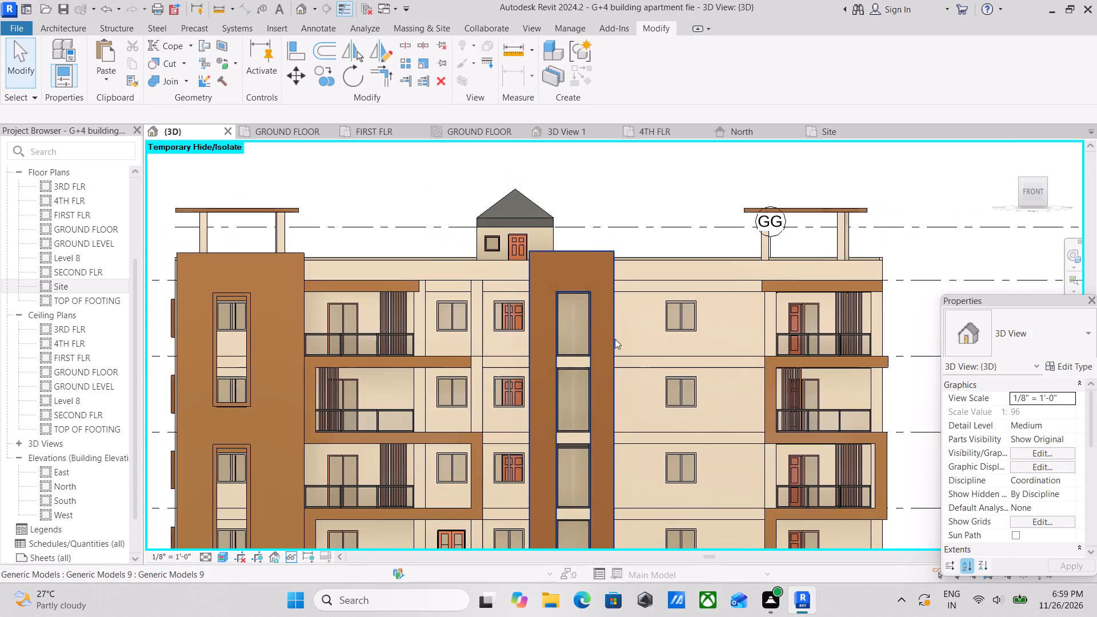
shift+middle_drag(619, 326, 554, 402)
middle_drag(592, 367, 568, 380)
scroll(555, 384, down, 1)
scroll(539, 385, up, 3)
middle_drag(551, 387, 545, 310)
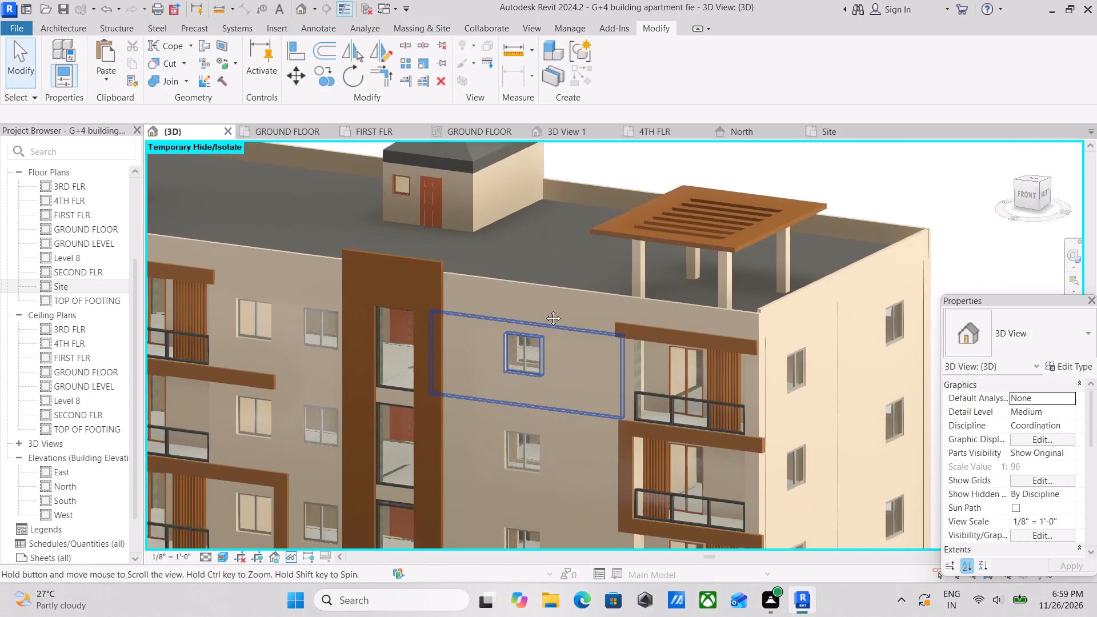
middle_drag(545, 310, 551, 255)
scroll(550, 258, up, 3)
middle_drag(541, 270, 515, 317)
scroll(475, 322, up, 3)
middle_drag(456, 323, 540, 302)
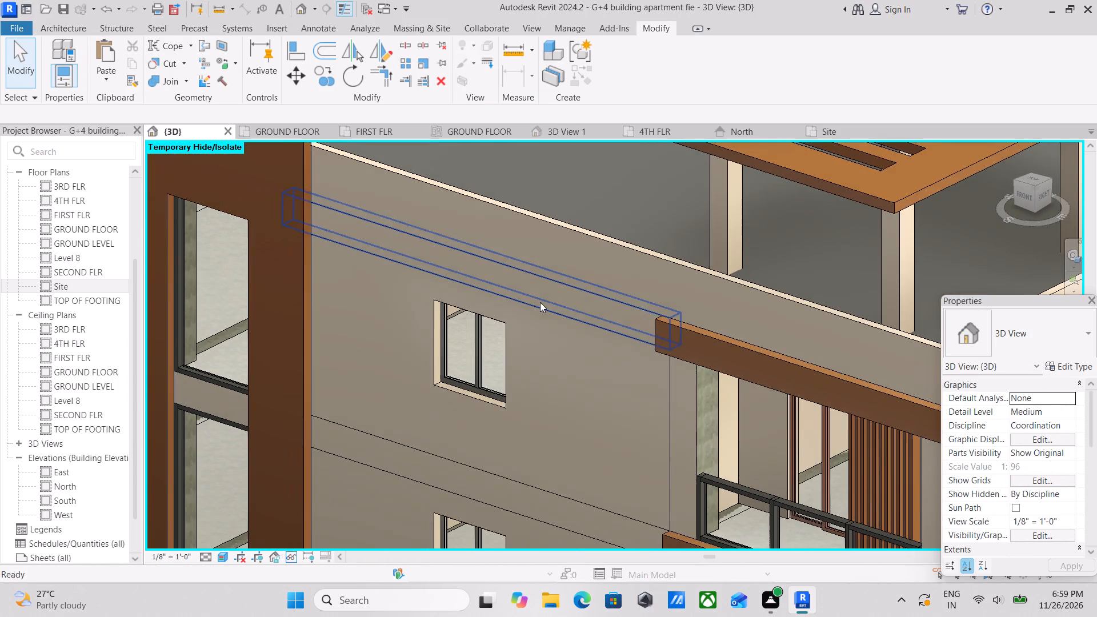
click(55, 20)
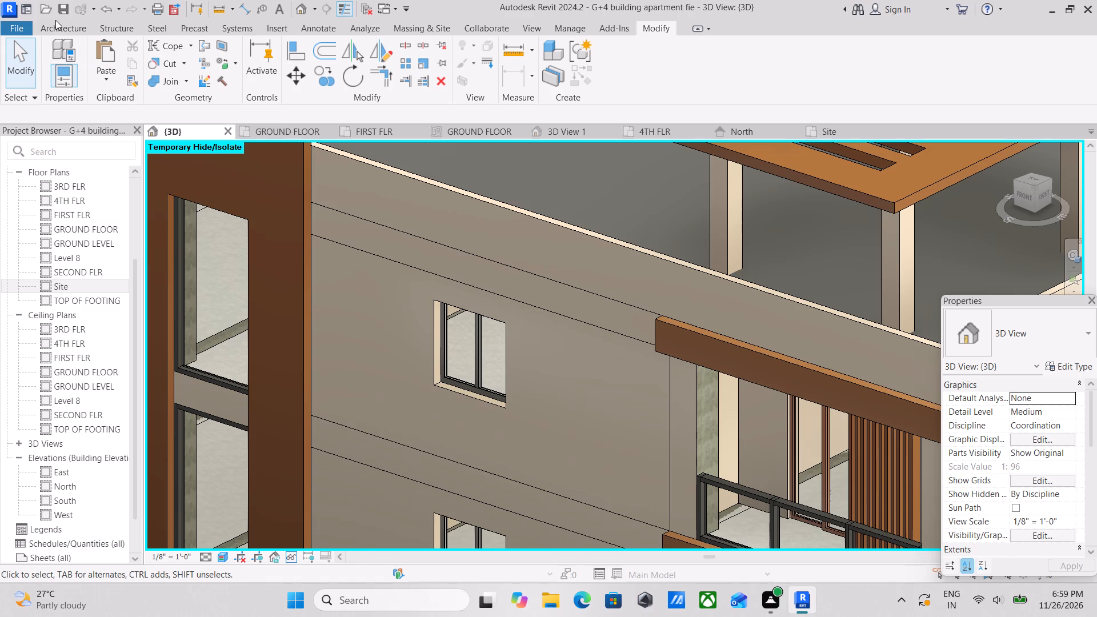
click(98, 76)
key(Escape)
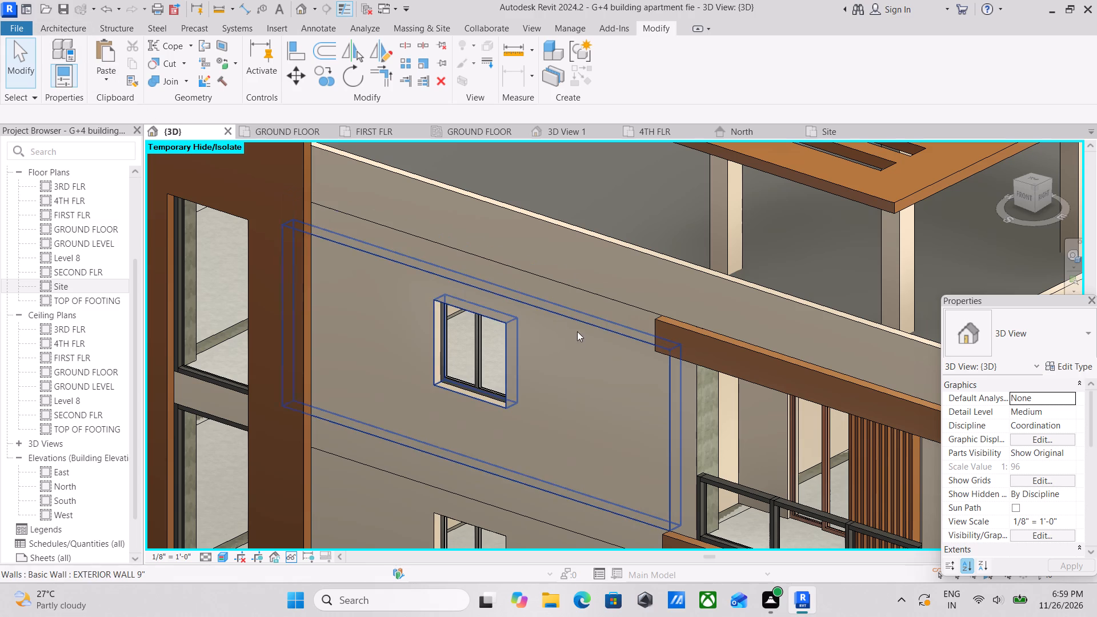
scroll(582, 334, down, 5)
middle_drag(620, 371, 636, 327)
middle_drag(562, 338, 620, 362)
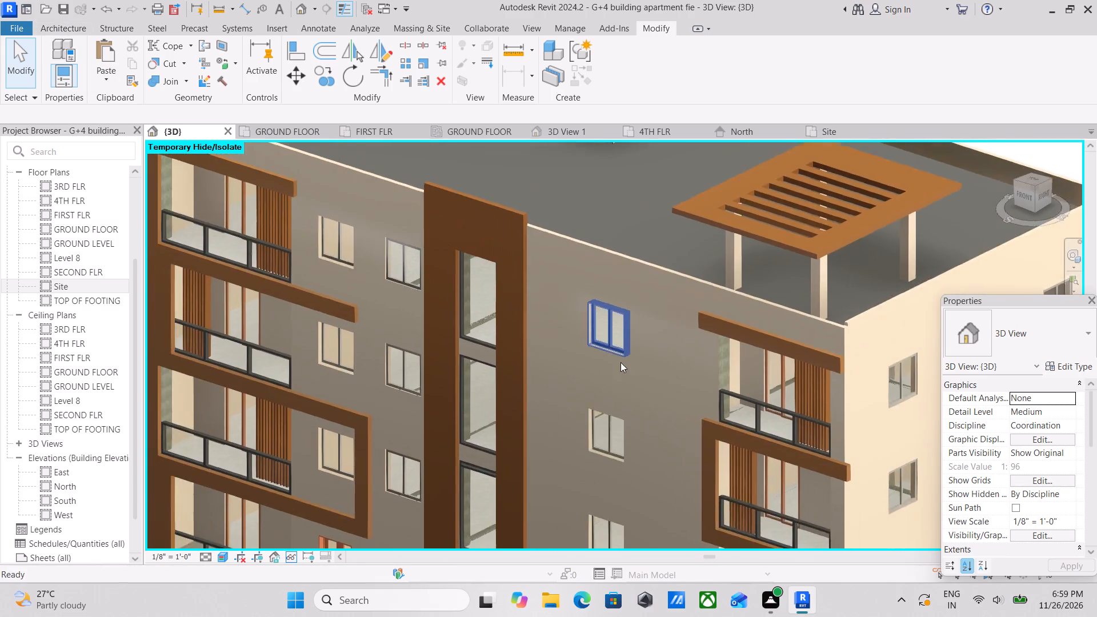
scroll(615, 317, up, 2)
middle_drag(599, 314, 647, 367)
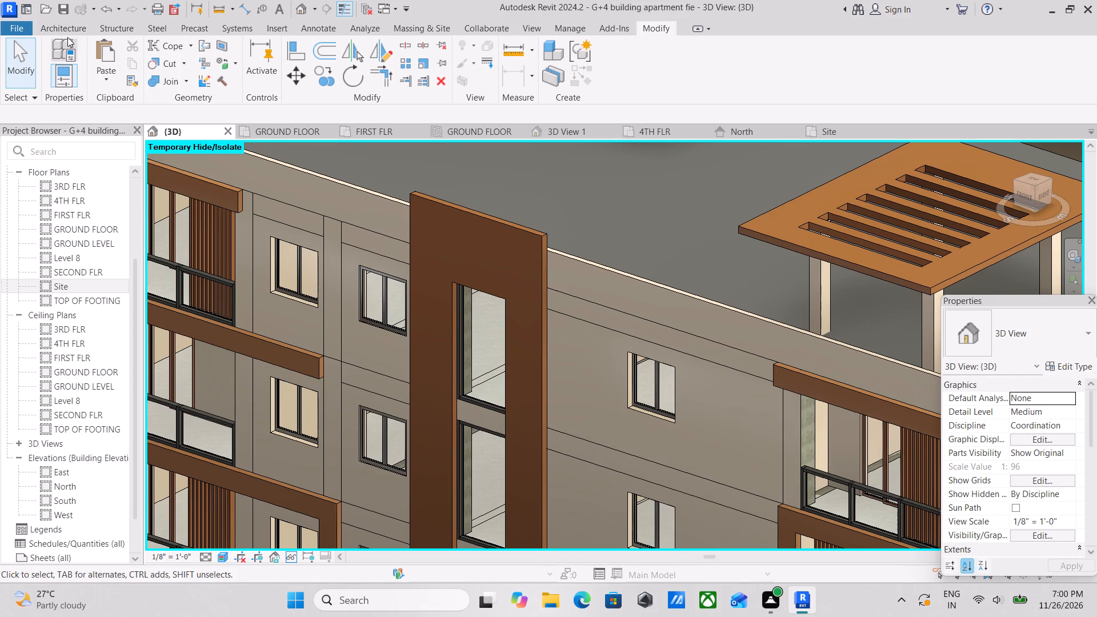
Create a new in-place model in the Generic Models category, accepting the default name.
click(63, 28)
click(158, 77)
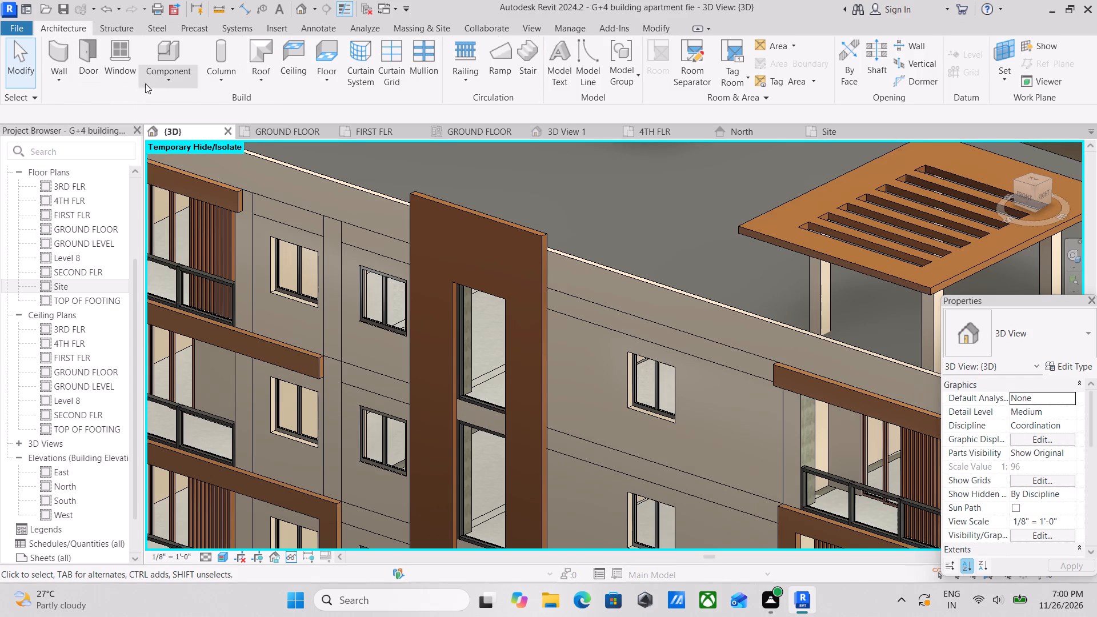
click(167, 130)
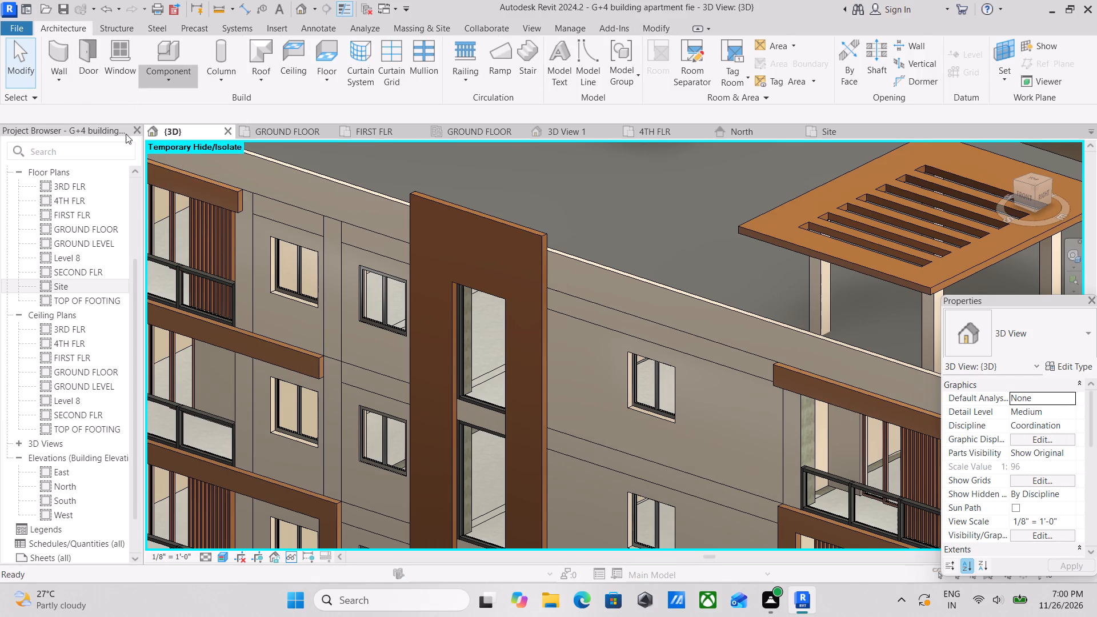
scroll(496, 269, down, 5)
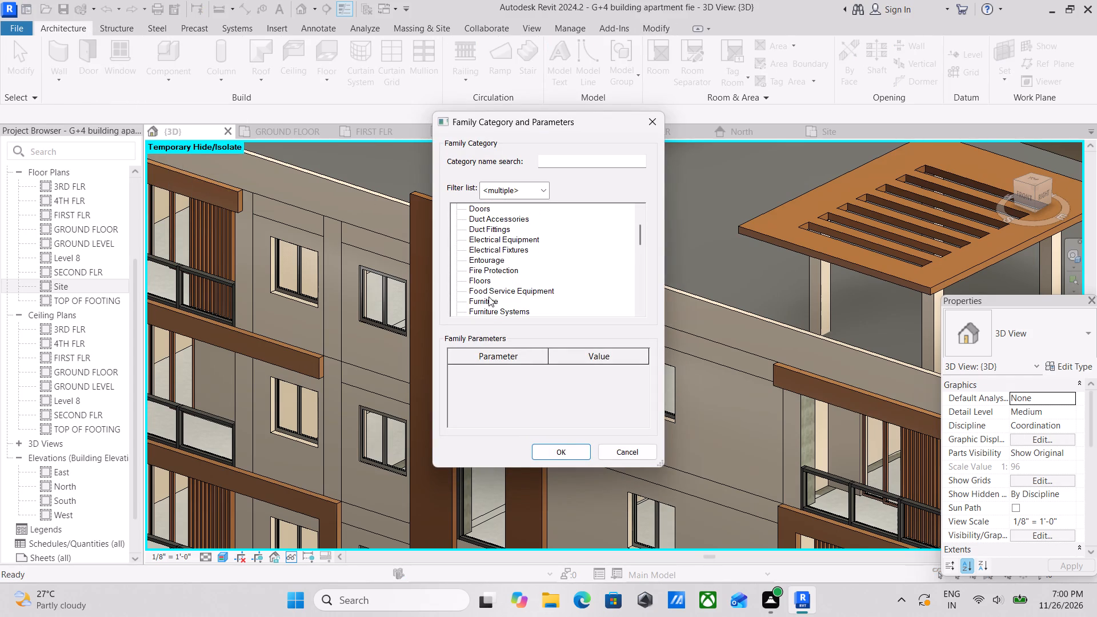
scroll(489, 297, down, 2)
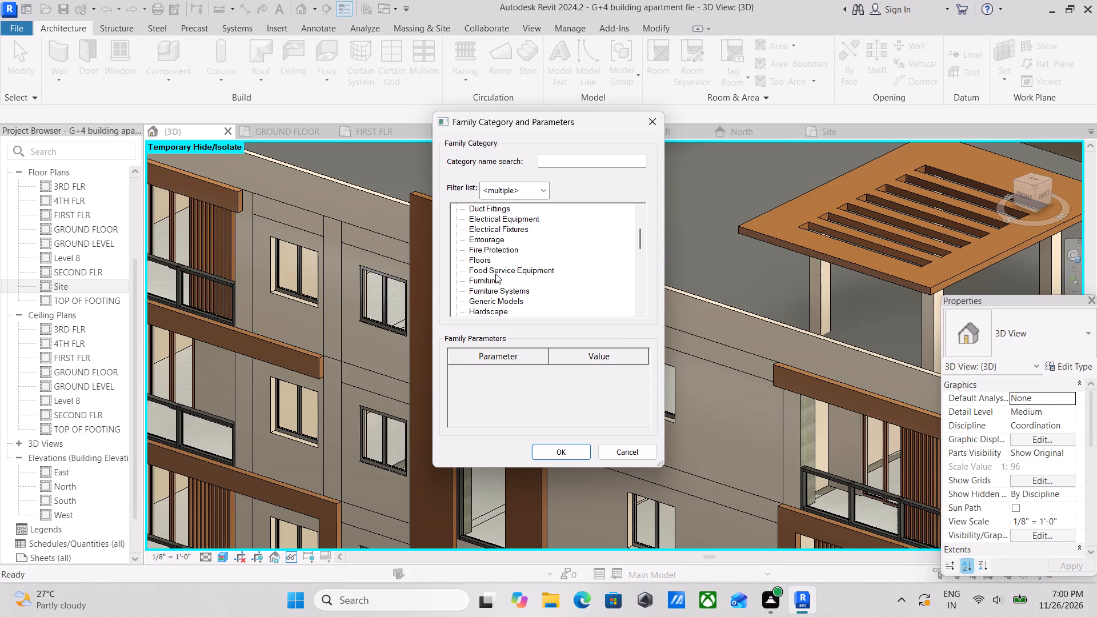
click(493, 302)
click(570, 447)
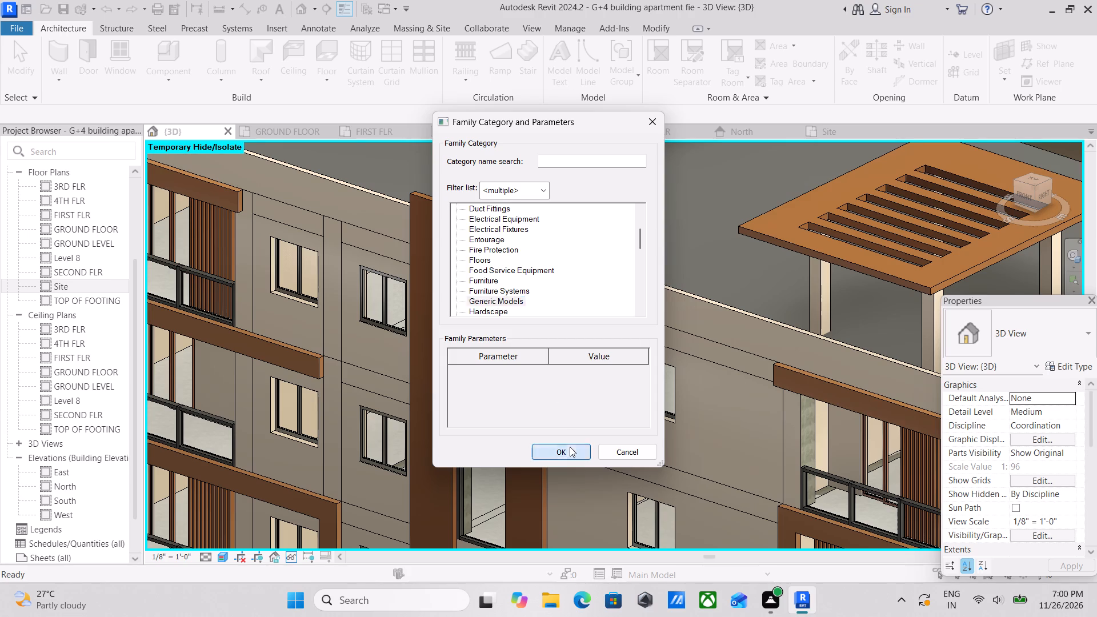
click(533, 317)
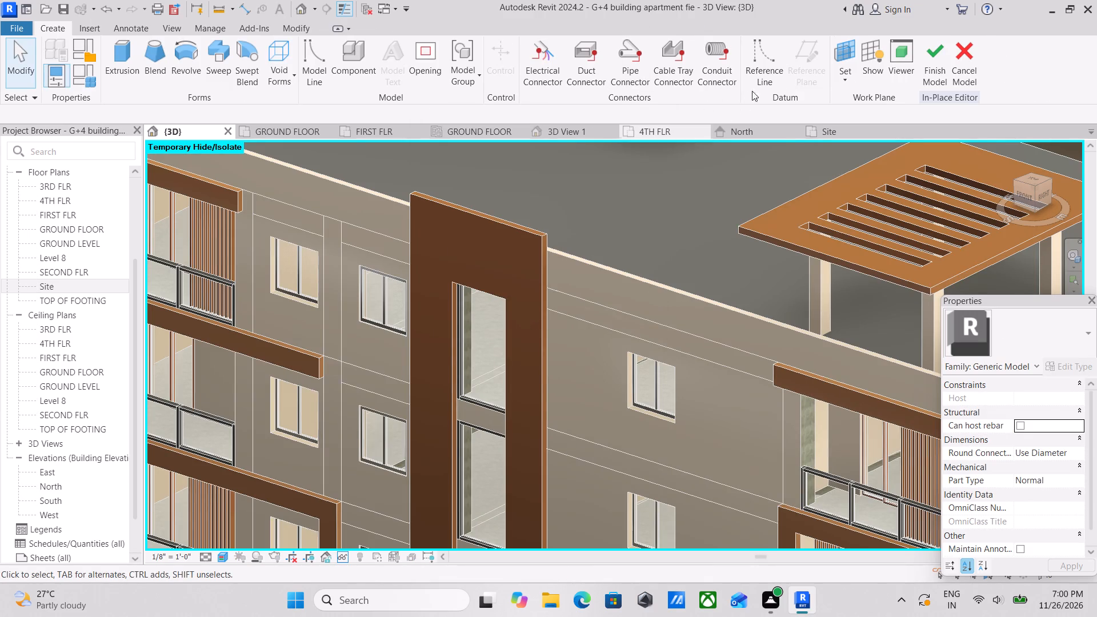
Pick the exterior wall face around the top-floor window as the work plane and start an extrusion on it.
click(846, 79)
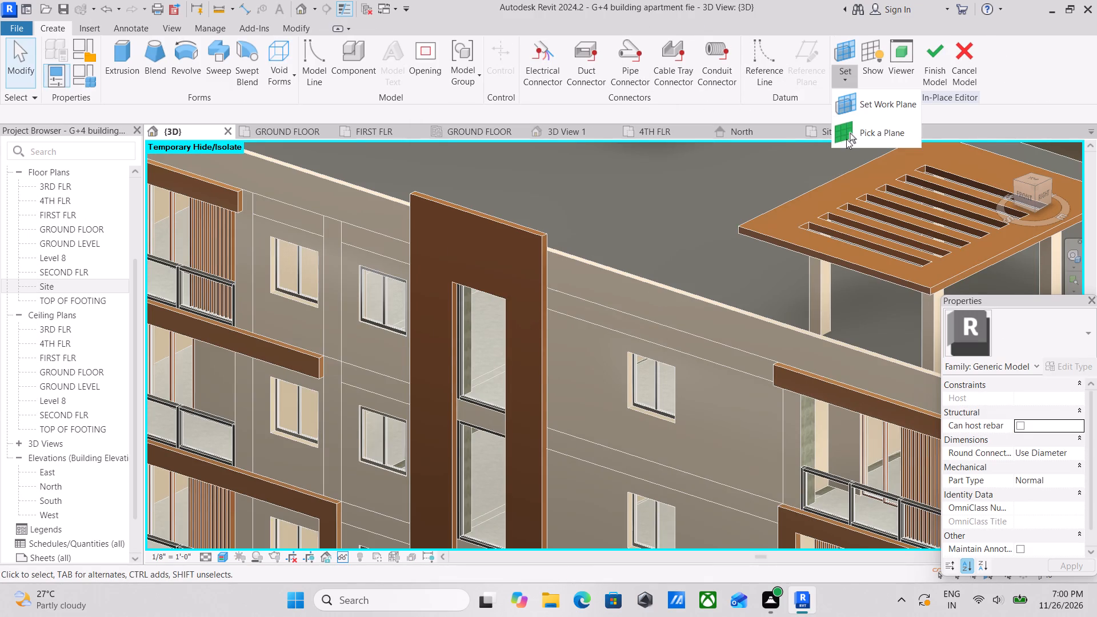
click(849, 138)
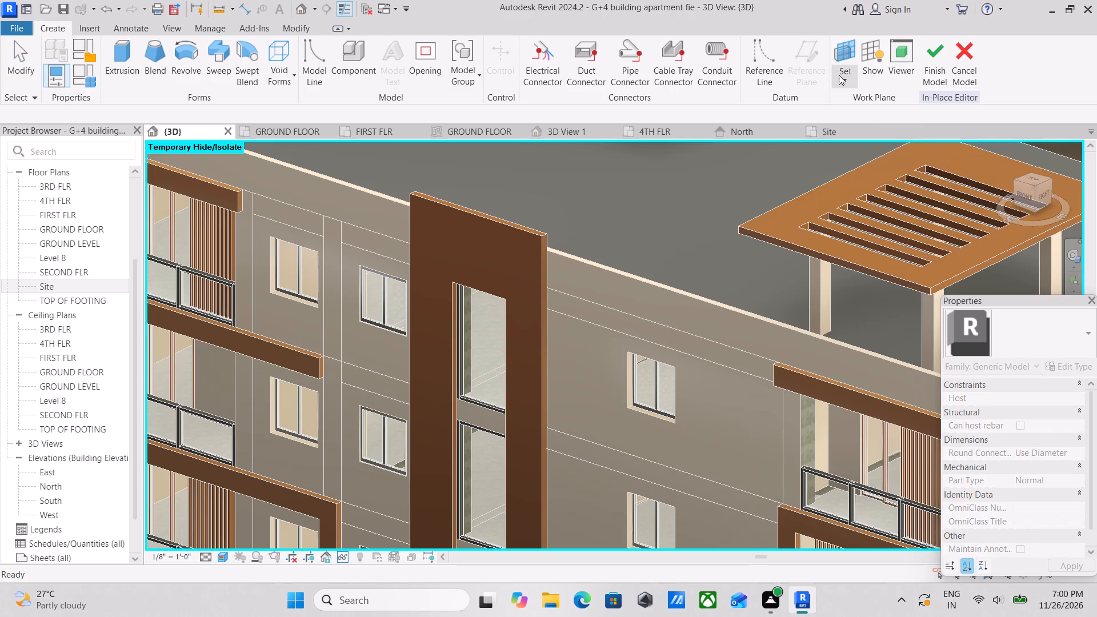
click(839, 75)
click(871, 133)
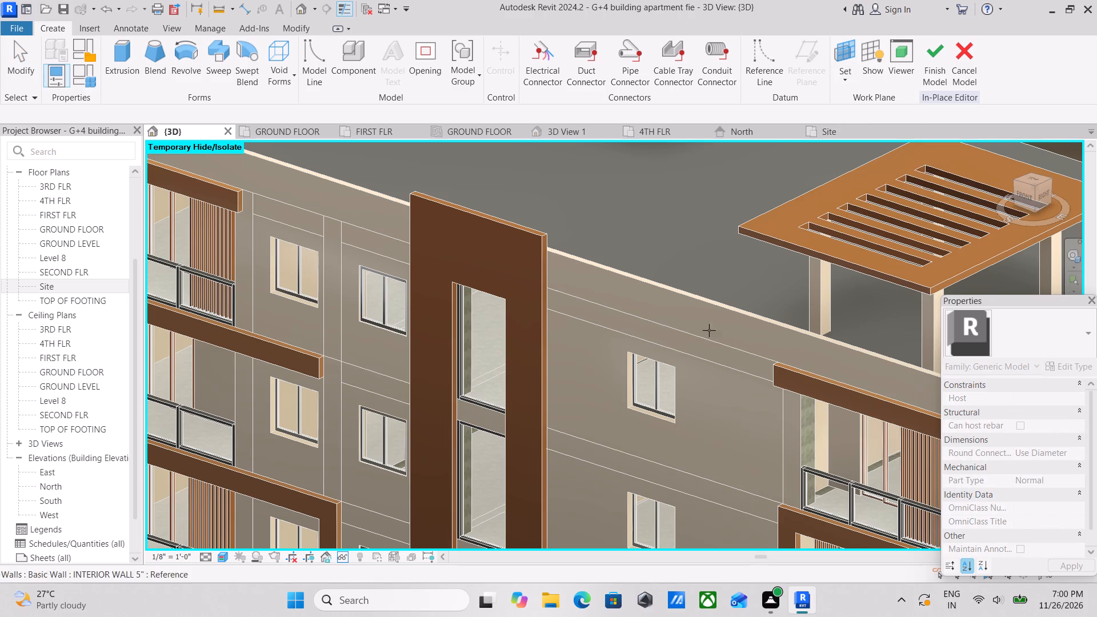
scroll(639, 356, up, 11)
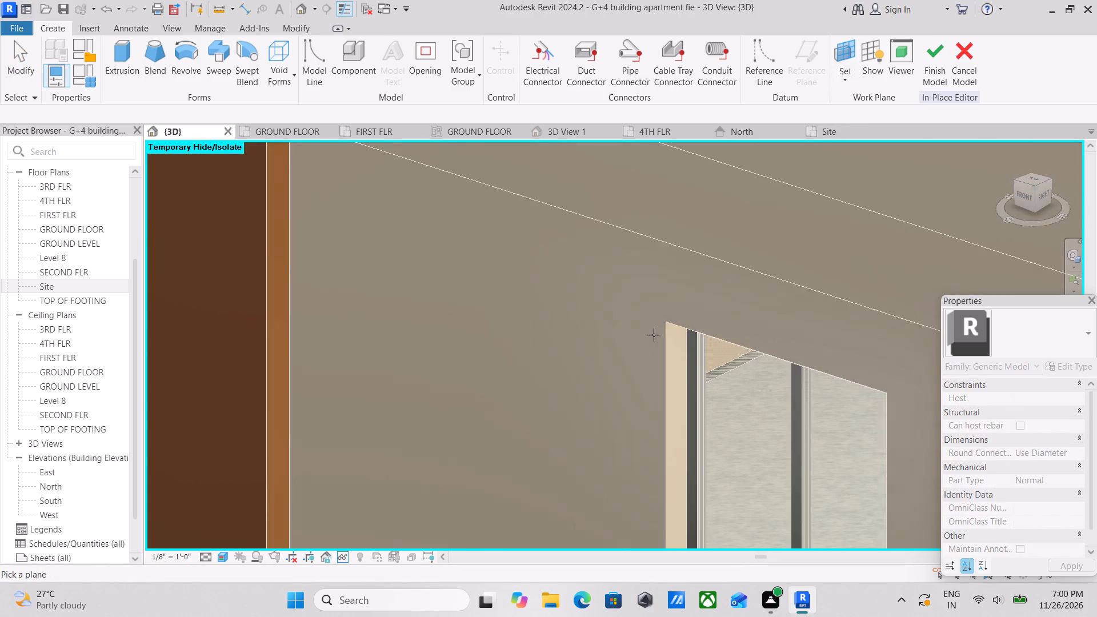
click(677, 321)
click(114, 61)
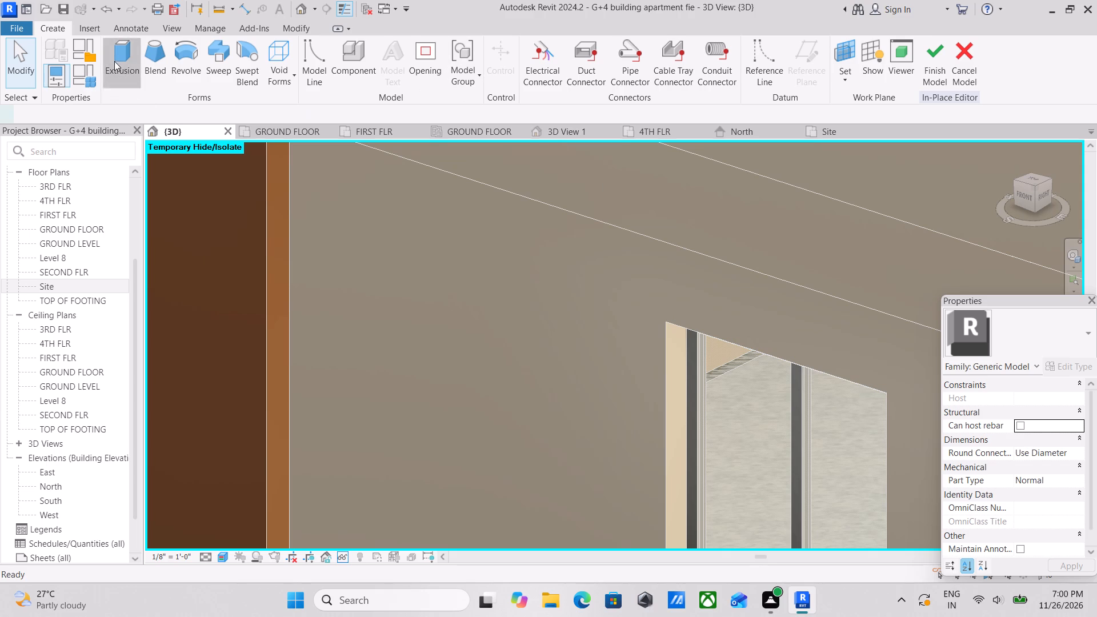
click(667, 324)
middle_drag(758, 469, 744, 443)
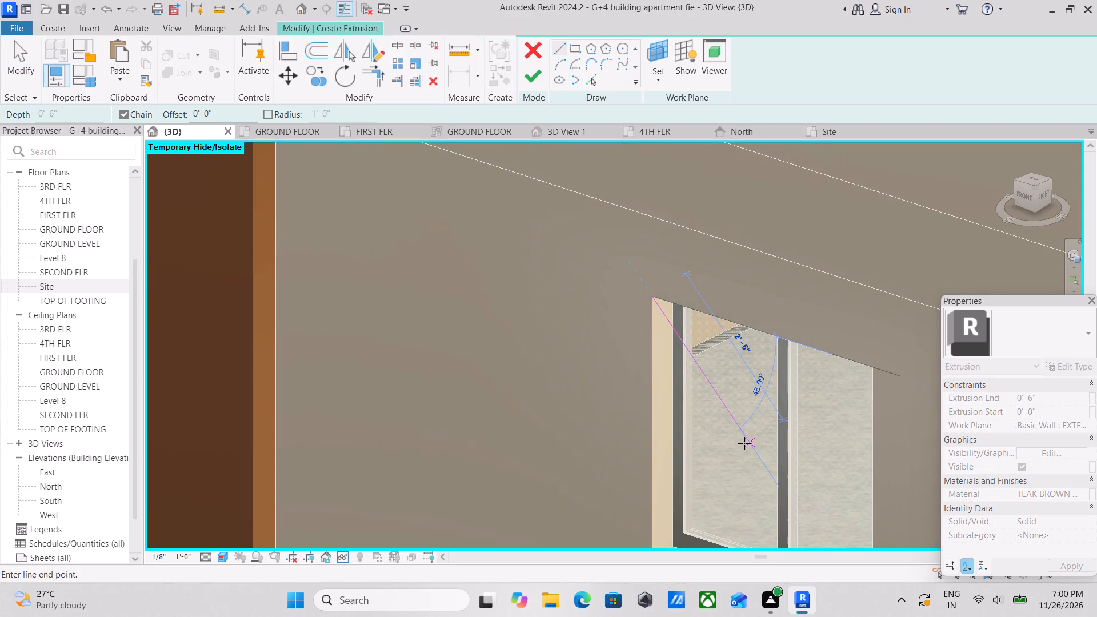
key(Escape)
Sketch a 4' 0" square rectangle tracing the opening of the top-floor window beside the stair tower.
click(576, 46)
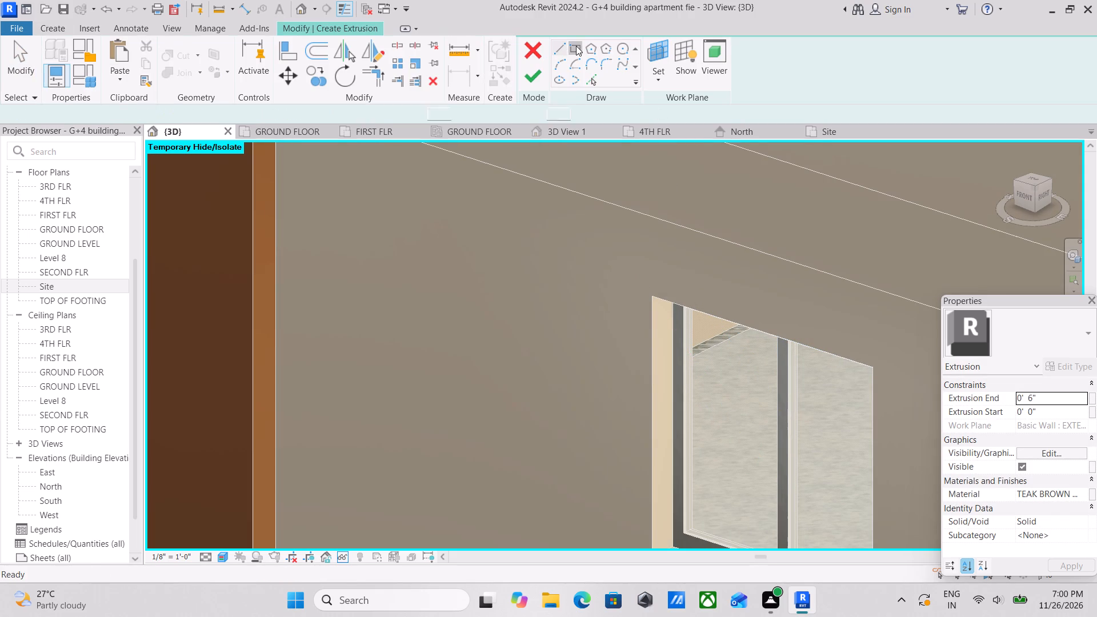
click(655, 298)
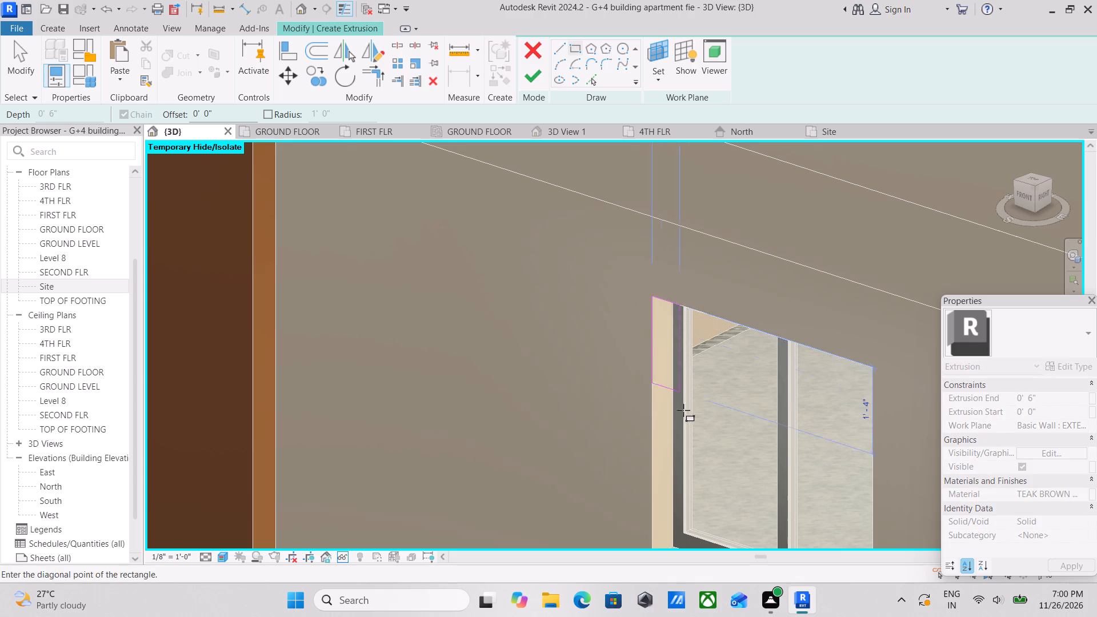
middle_drag(690, 422, 644, 275)
middle_drag(716, 419, 684, 353)
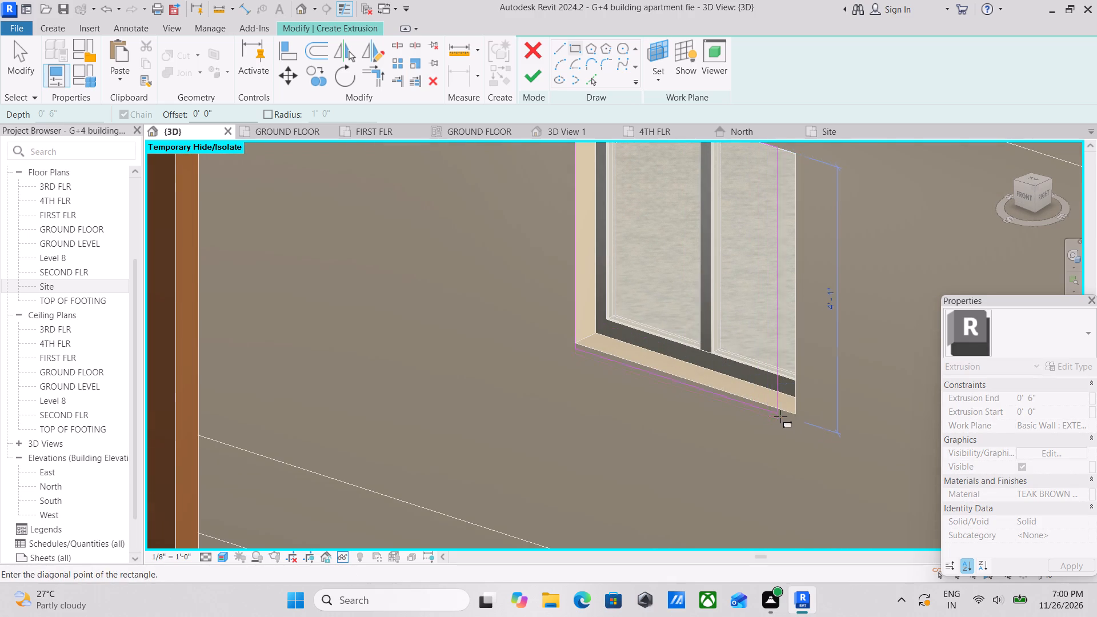
click(798, 417)
Sketch an outer rectangle around the window opening, offset 6" outward from the inner rectangle's corners.
middle_drag(635, 361, 676, 535)
middle_drag(650, 379, 658, 471)
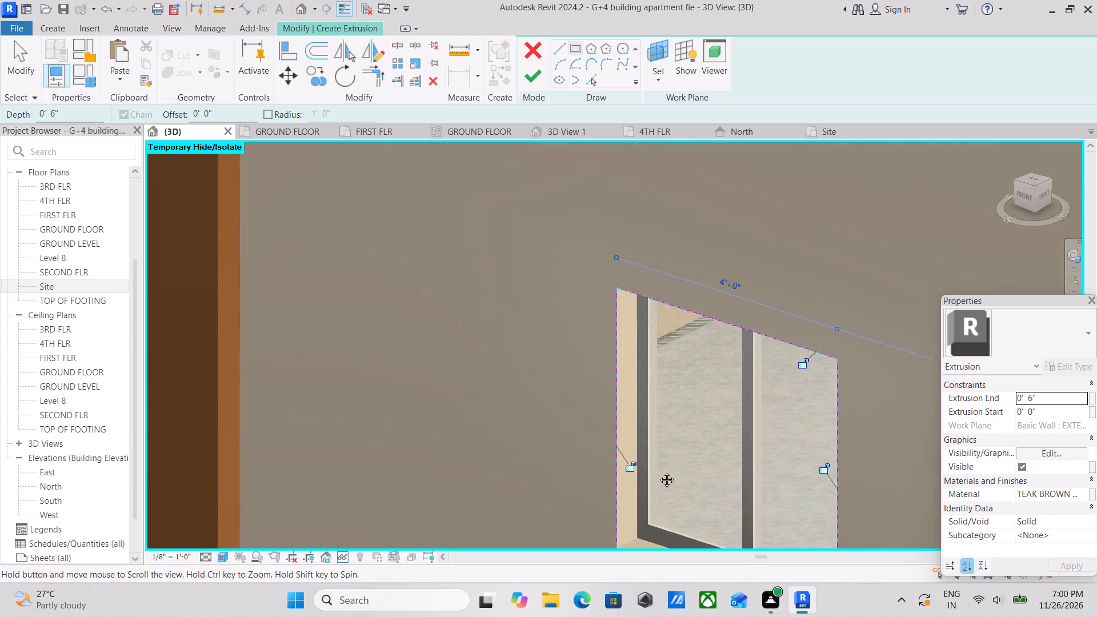
middle_drag(658, 471, 659, 478)
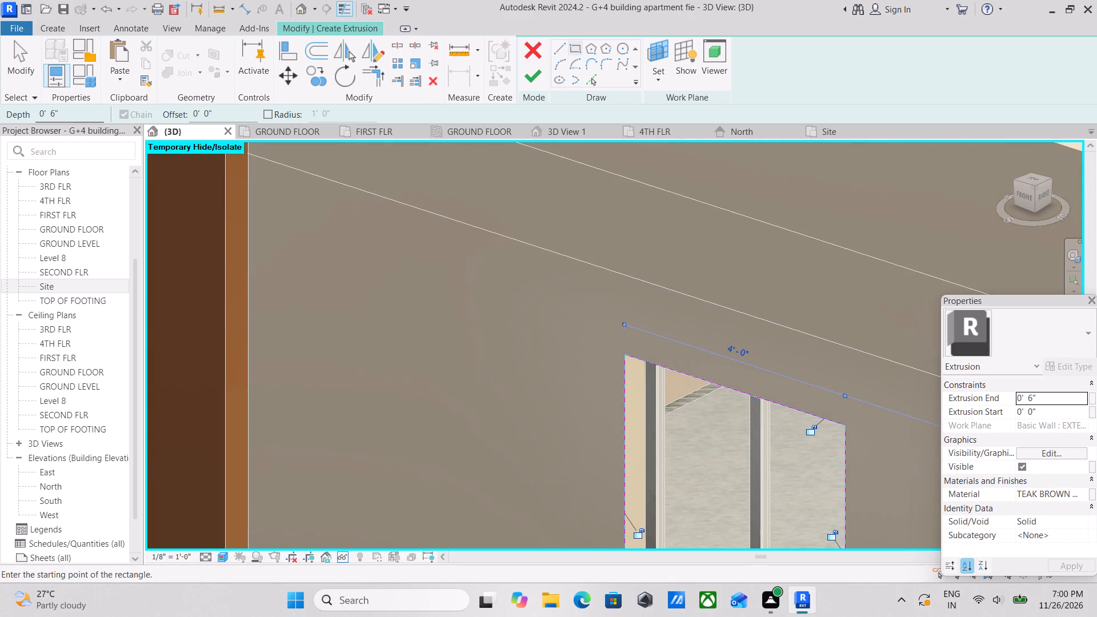
drag(219, 115, 92, 114)
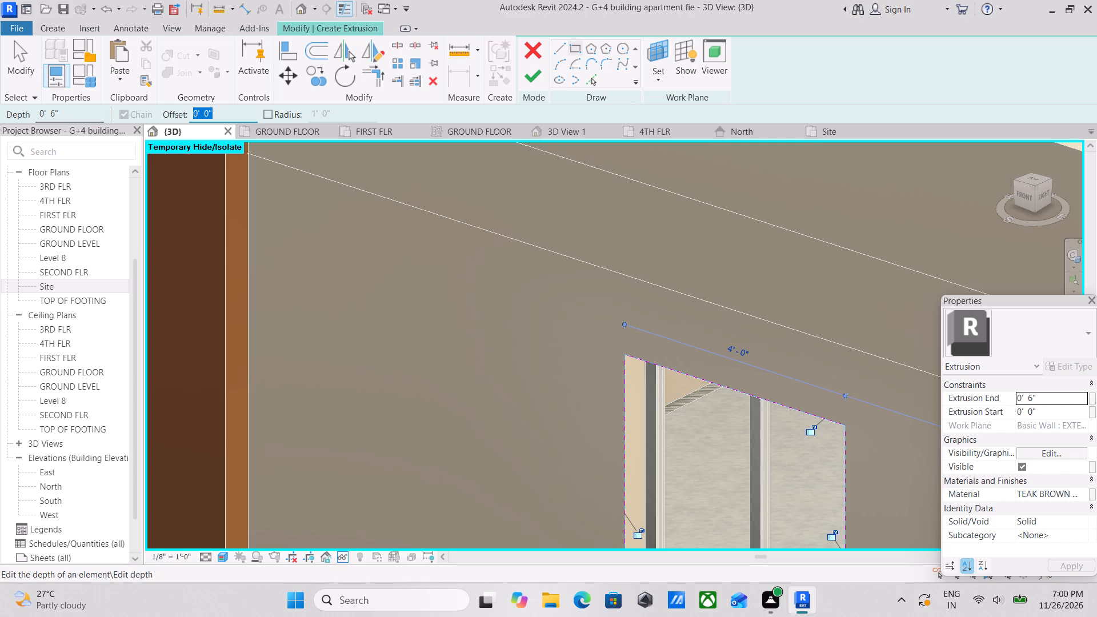
key(6)
key(shift+quotedbl)
key(Return)
scroll(620, 359, up, 2)
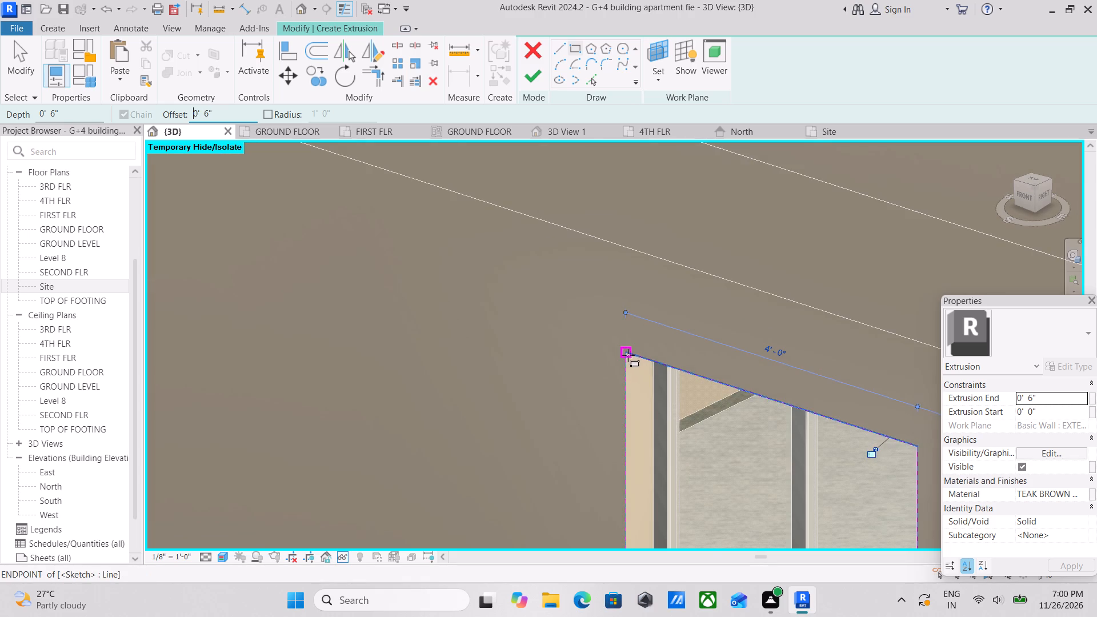
click(627, 354)
middle_drag(690, 420, 606, 256)
middle_drag(688, 404, 623, 255)
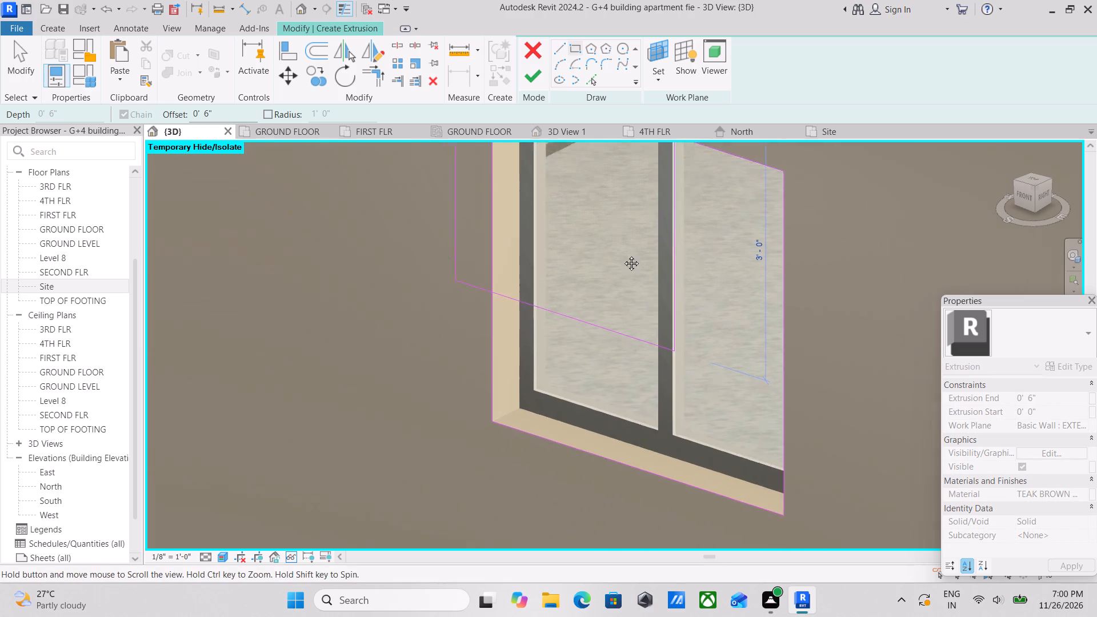
middle_drag(623, 255, 622, 250)
middle_drag(695, 376, 643, 321)
click(715, 414)
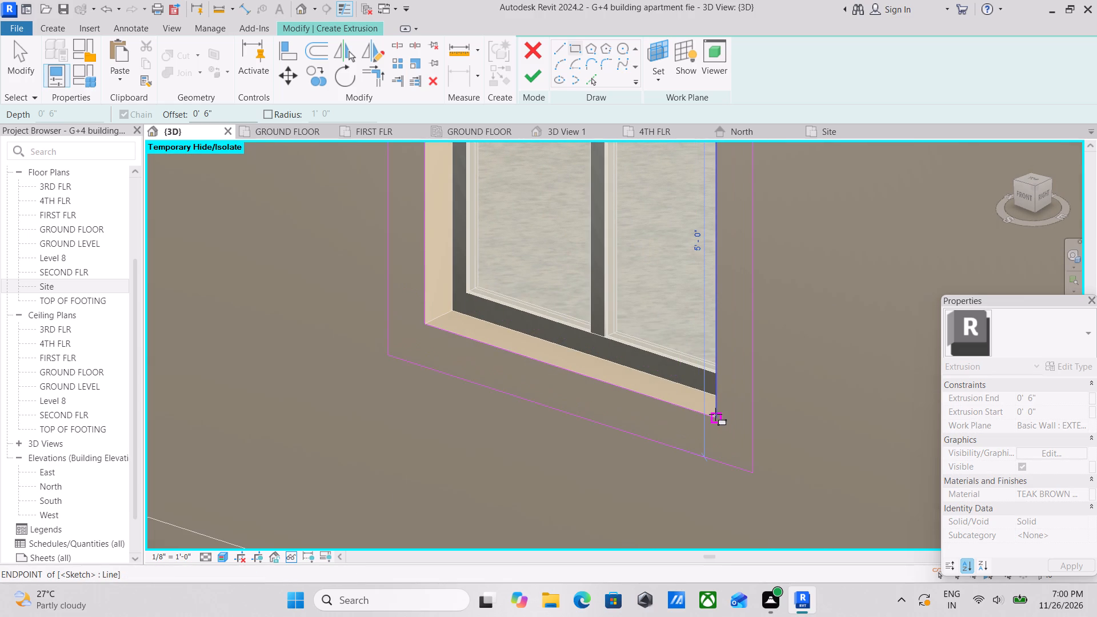
Finish the top-floor window frame extrusion at 6" depth and complete the in-place model.
scroll(715, 414, down, 11)
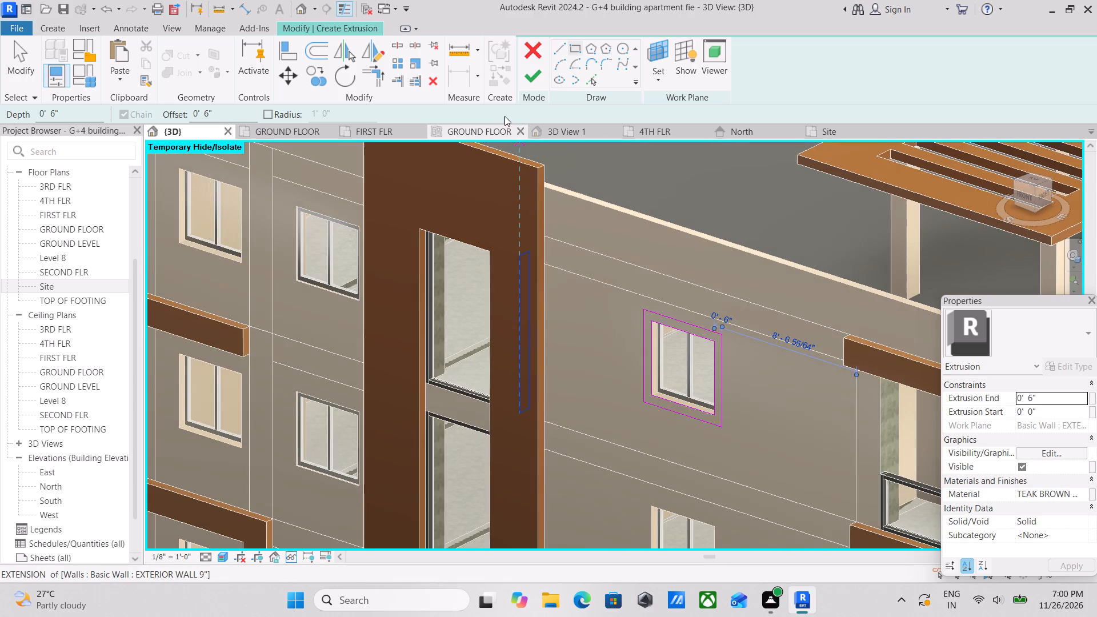
click(529, 78)
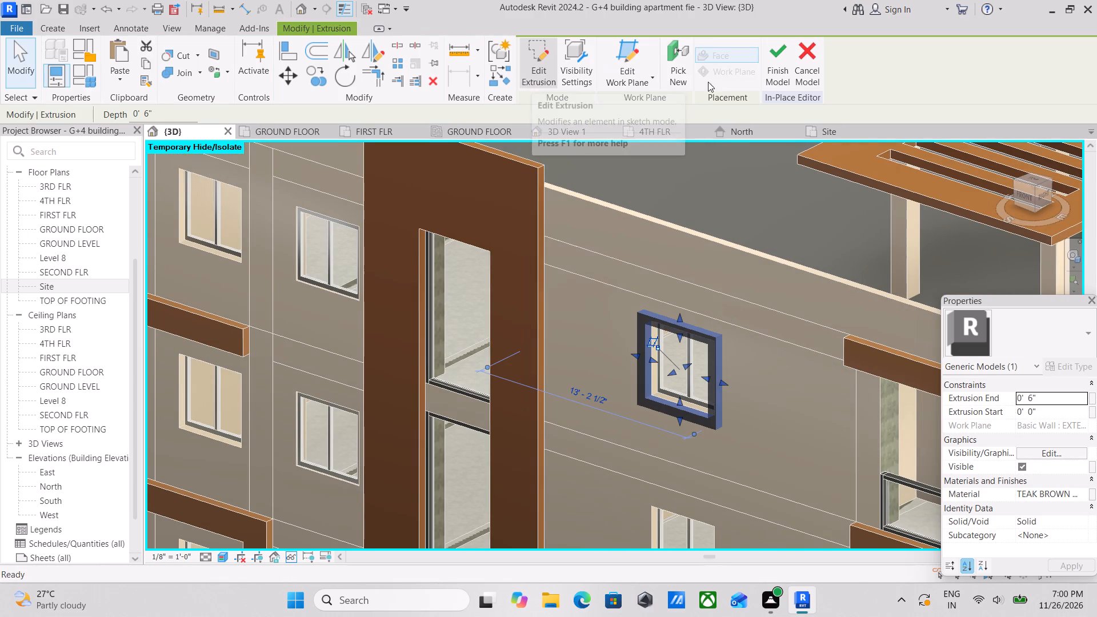
click(772, 55)
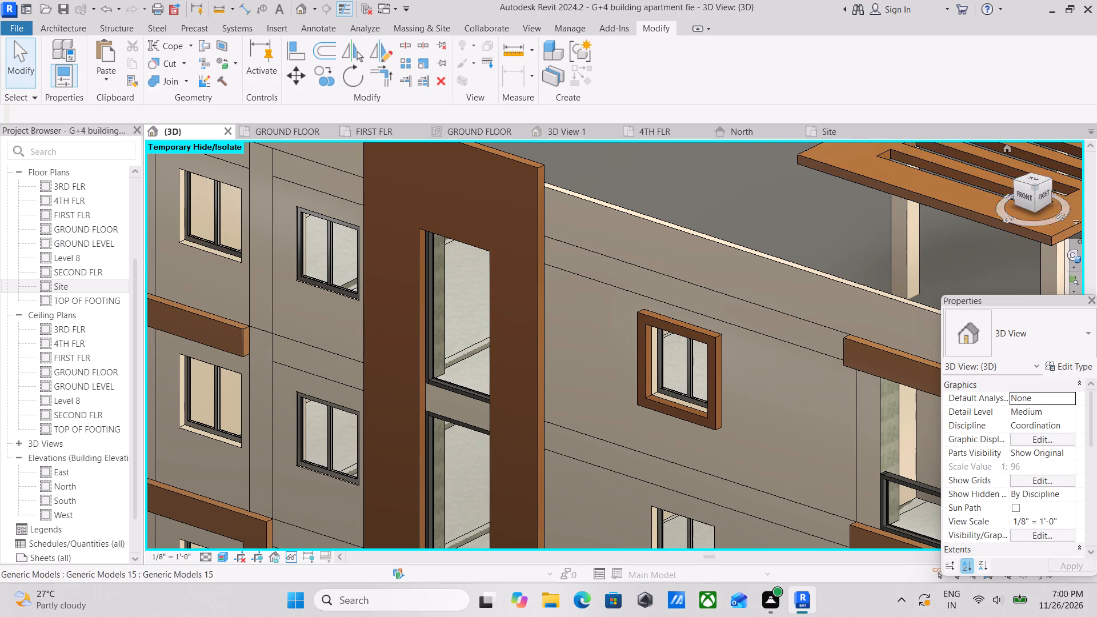
In the front view, copy the top-floor frame from its opening's top midpoint to the matching window one floor below.
click(1027, 196)
scroll(673, 323, up, 3)
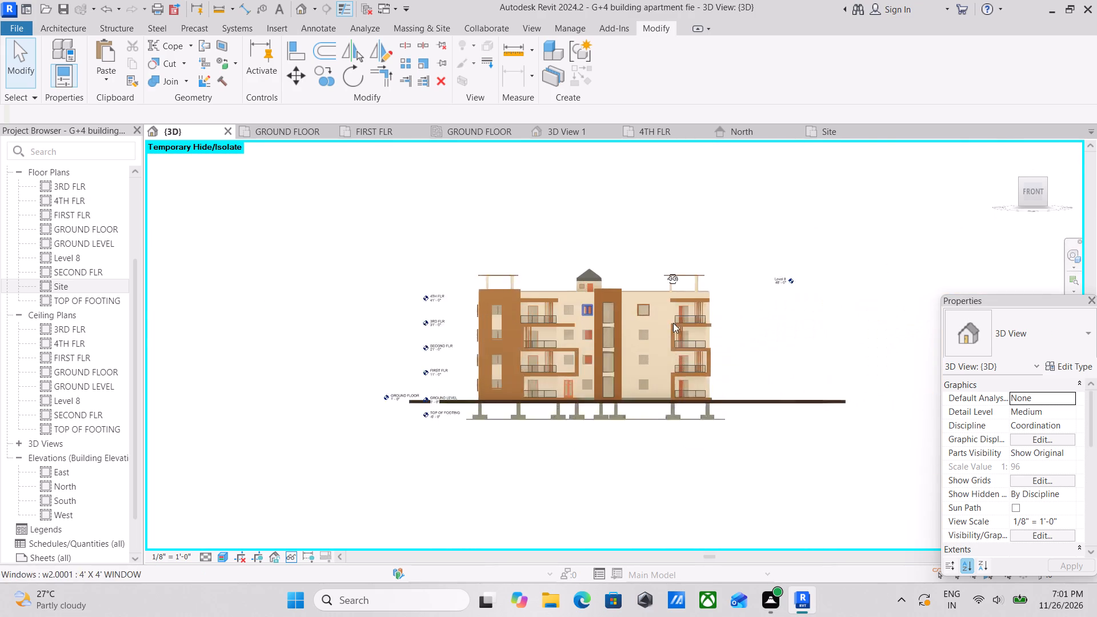
scroll(673, 323, up, 8)
click(656, 312)
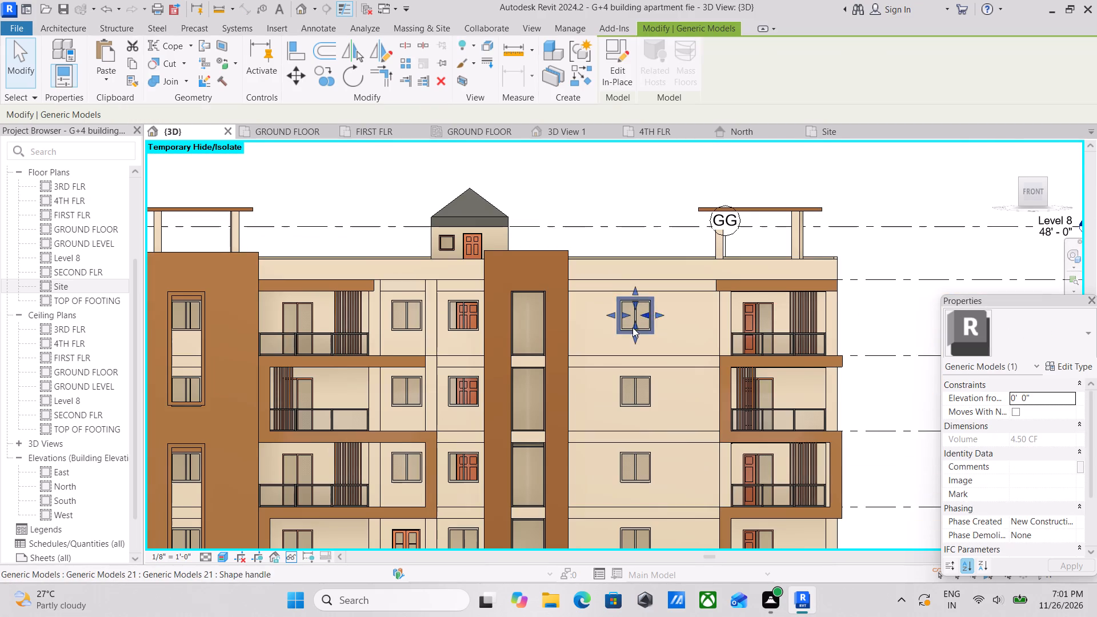
scroll(630, 330, up, 3)
middle_drag(630, 331, 631, 423)
scroll(631, 423, up, 3)
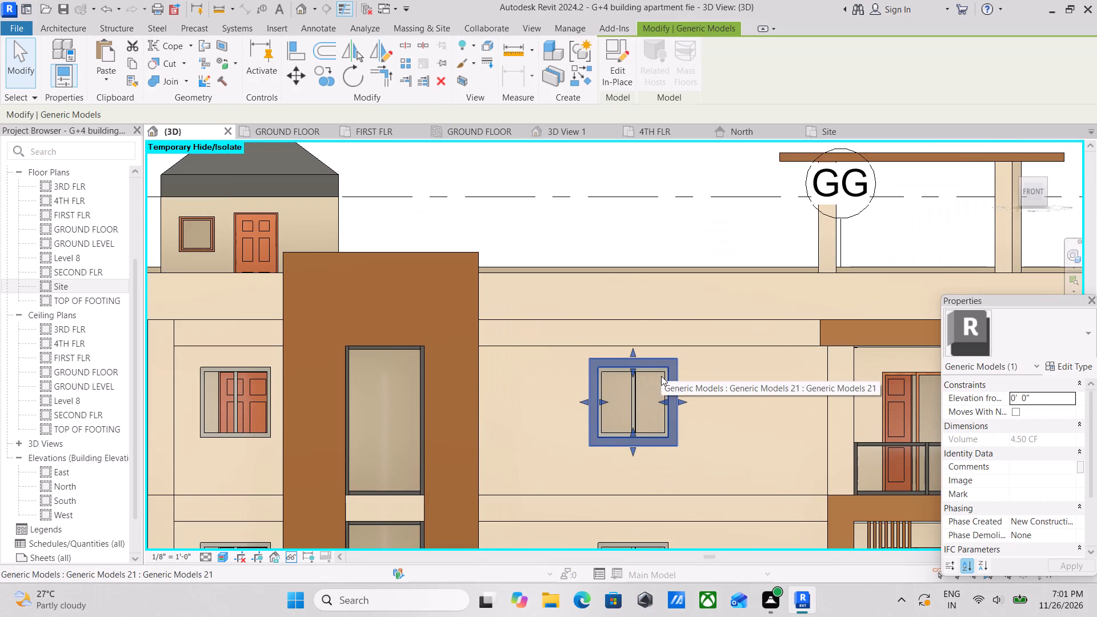
text(co)
scroll(652, 361, up, 3)
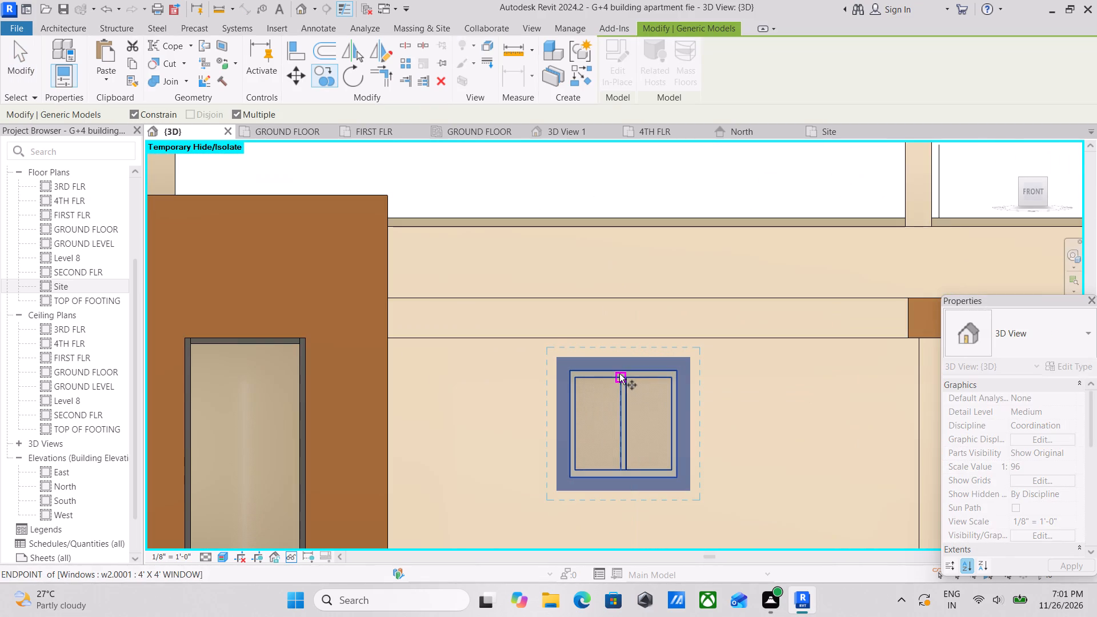
scroll(621, 369, up, 3)
click(624, 368)
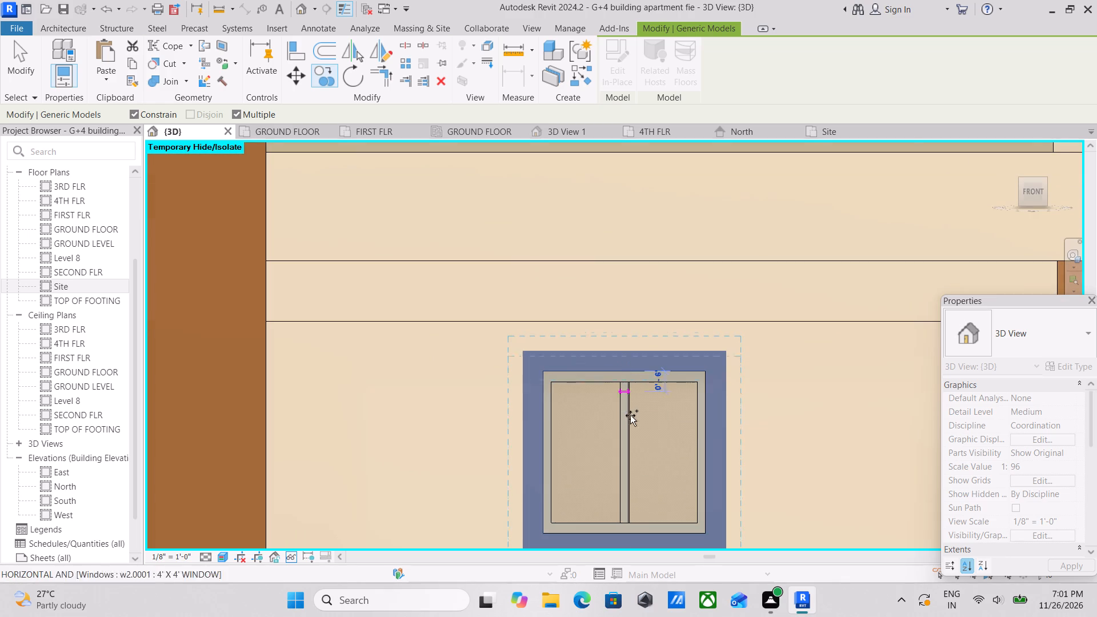
middle_drag(631, 424, 622, 279)
middle_drag(616, 415, 615, 271)
middle_drag(623, 451, 626, 362)
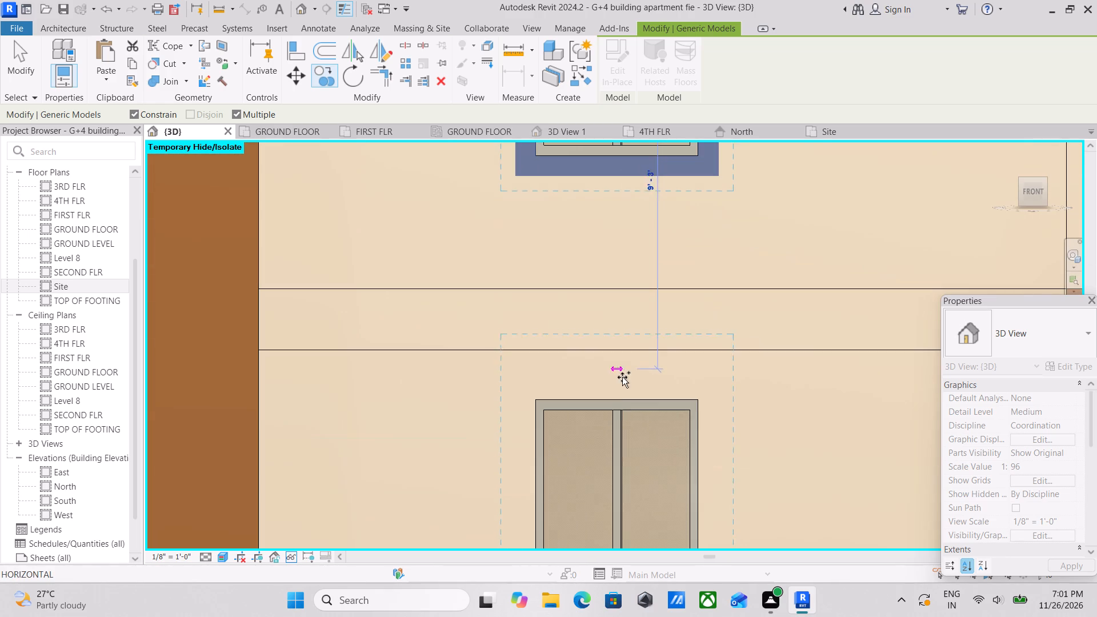
click(620, 400)
Place two more copies of the frame on the remaining lower windows of the same column, spaced 10' 0" apart.
scroll(620, 400, down, 3)
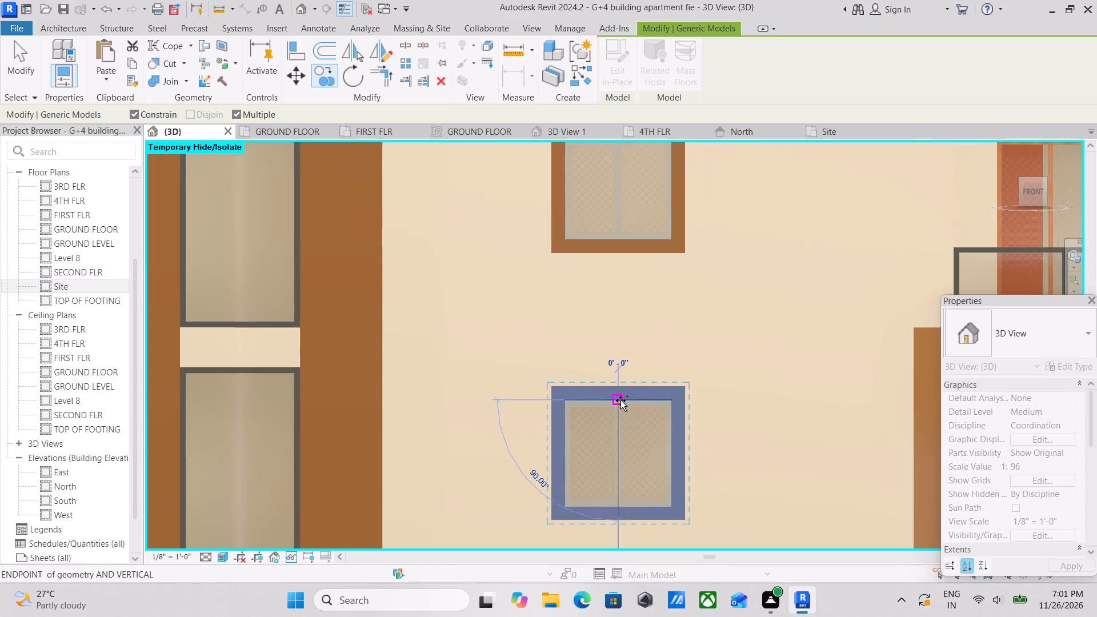
middle_drag(609, 444, 614, 292)
middle_drag(623, 434, 618, 347)
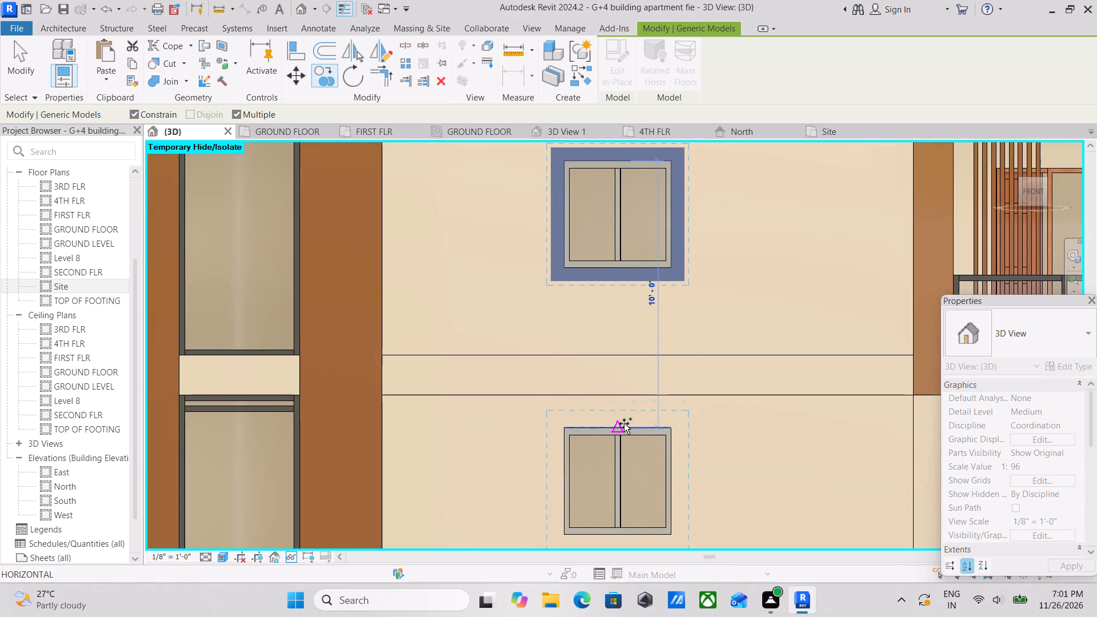
click(622, 422)
scroll(620, 422, down, 2)
middle_drag(620, 422, 616, 316)
middle_drag(616, 435, 623, 366)
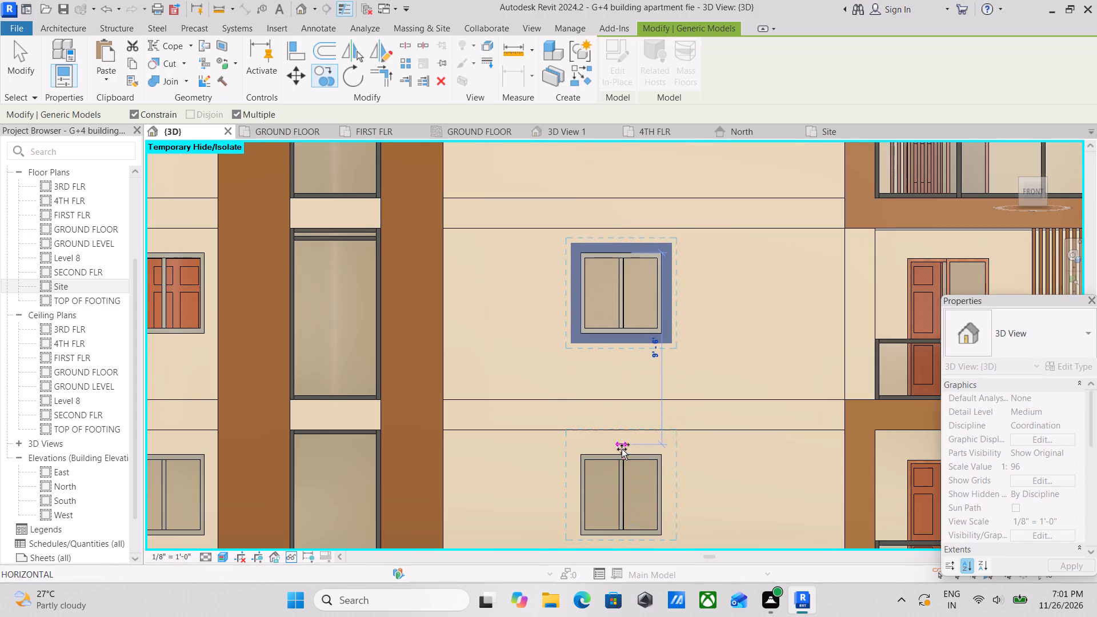
click(622, 452)
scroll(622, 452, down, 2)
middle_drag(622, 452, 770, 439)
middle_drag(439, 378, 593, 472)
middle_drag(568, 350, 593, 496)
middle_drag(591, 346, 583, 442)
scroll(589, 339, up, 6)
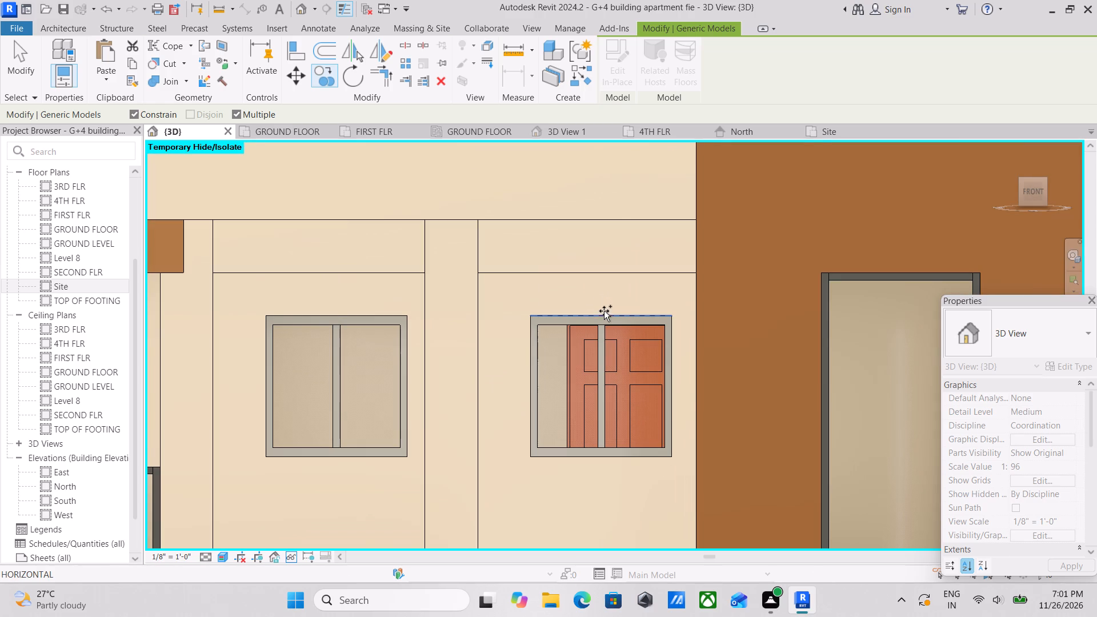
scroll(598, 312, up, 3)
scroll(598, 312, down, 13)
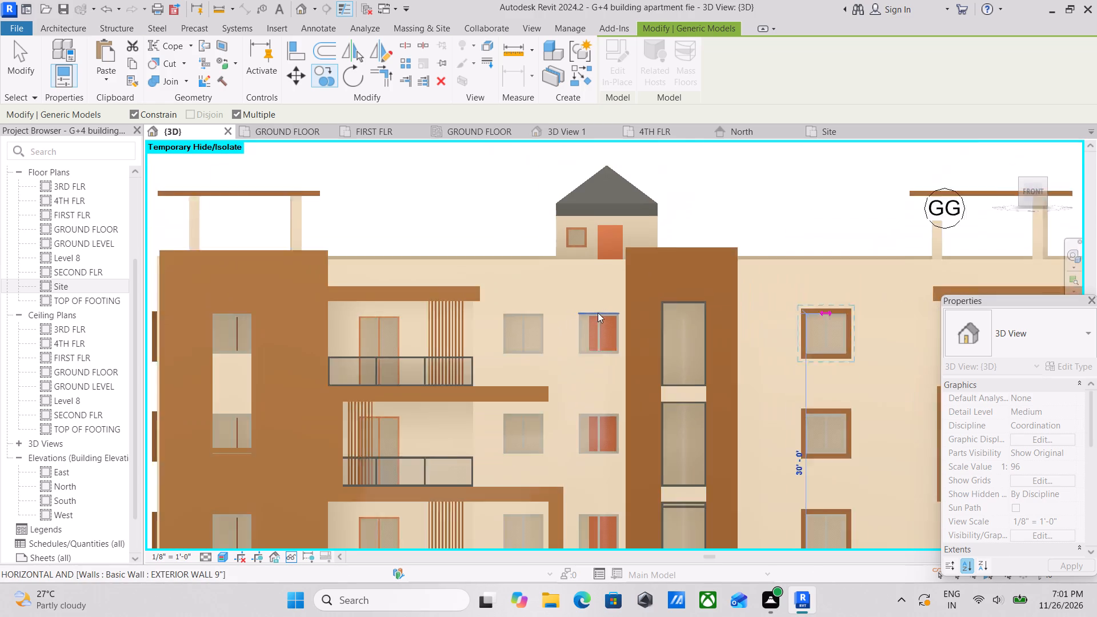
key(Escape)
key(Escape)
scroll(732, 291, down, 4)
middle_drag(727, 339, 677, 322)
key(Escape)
Copy the top-floor frame across the stair tower onto the top-floor window directly on the tower's other side.
scroll(725, 250, up, 6)
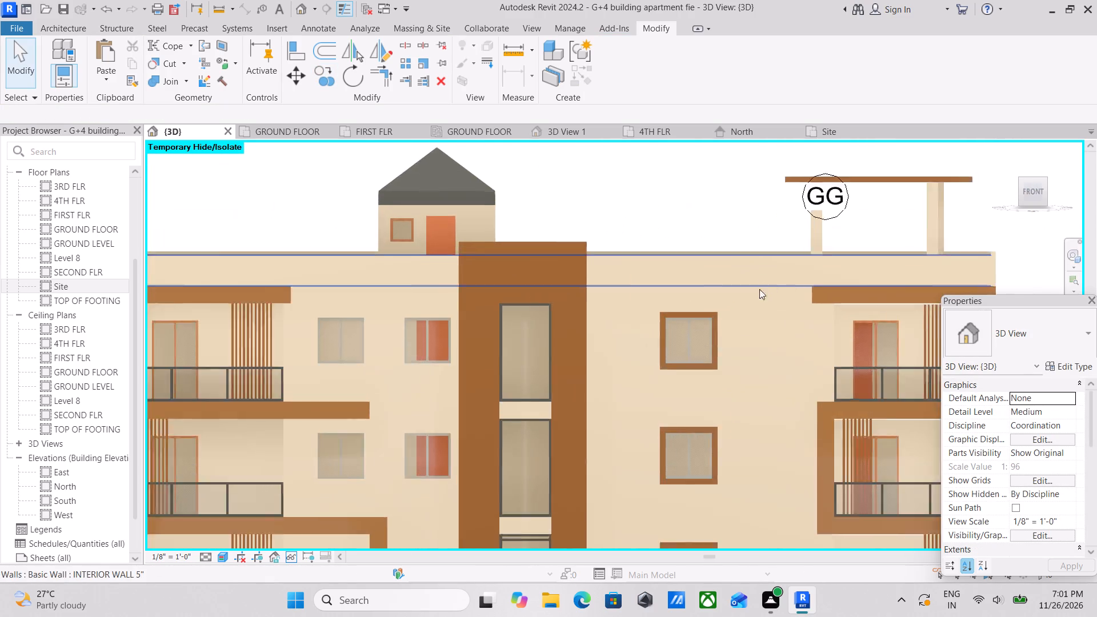
scroll(759, 289, up, 4)
key(Escape)
scroll(692, 325, up, 4)
click(718, 286)
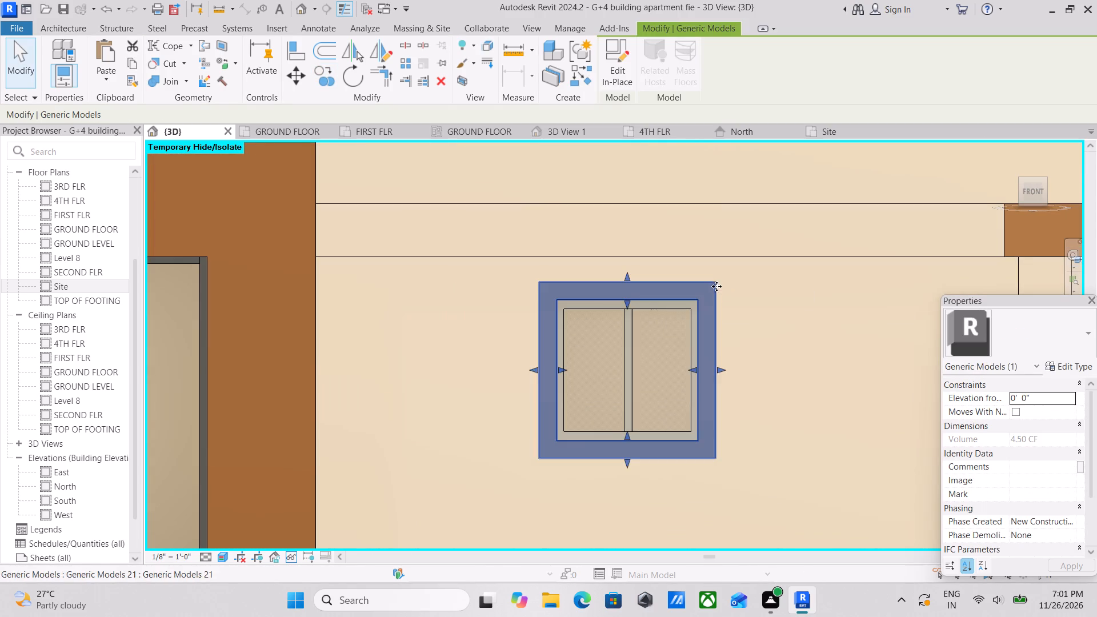
middle_drag(619, 362, 682, 386)
text(co)
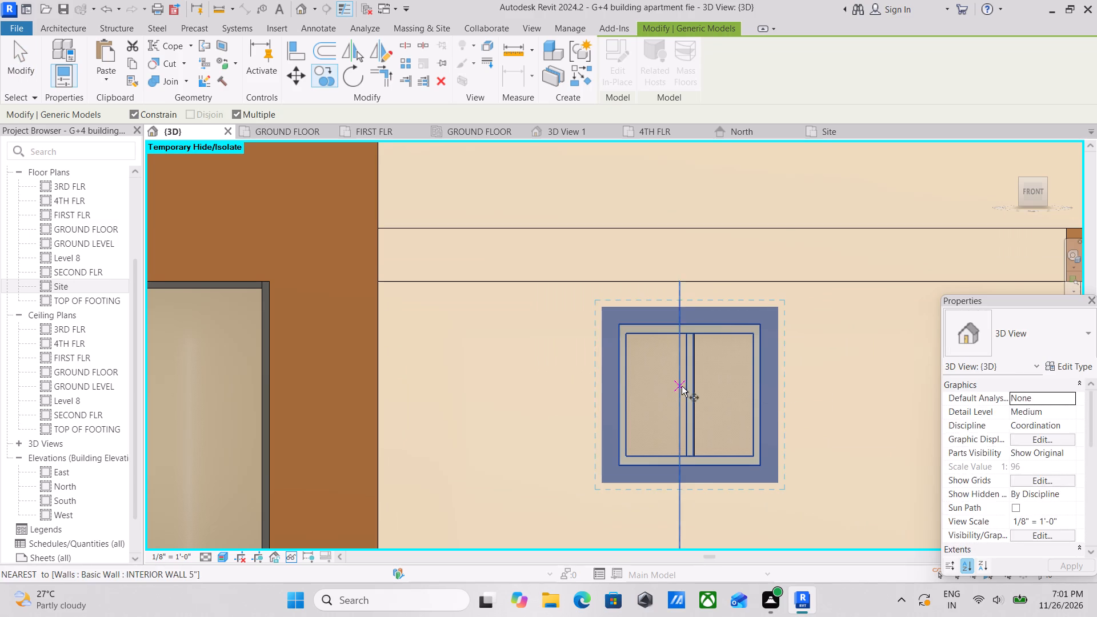
scroll(673, 297, up, 2)
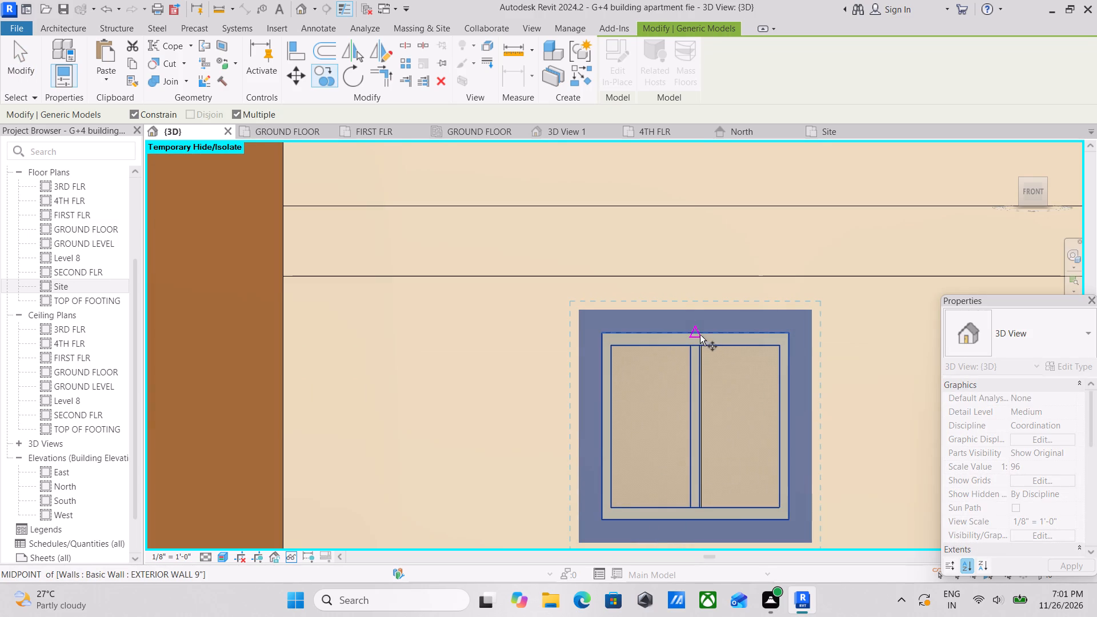
click(700, 335)
middle_drag(533, 339, 742, 320)
middle_drag(506, 333, 827, 333)
middle_drag(434, 334, 501, 323)
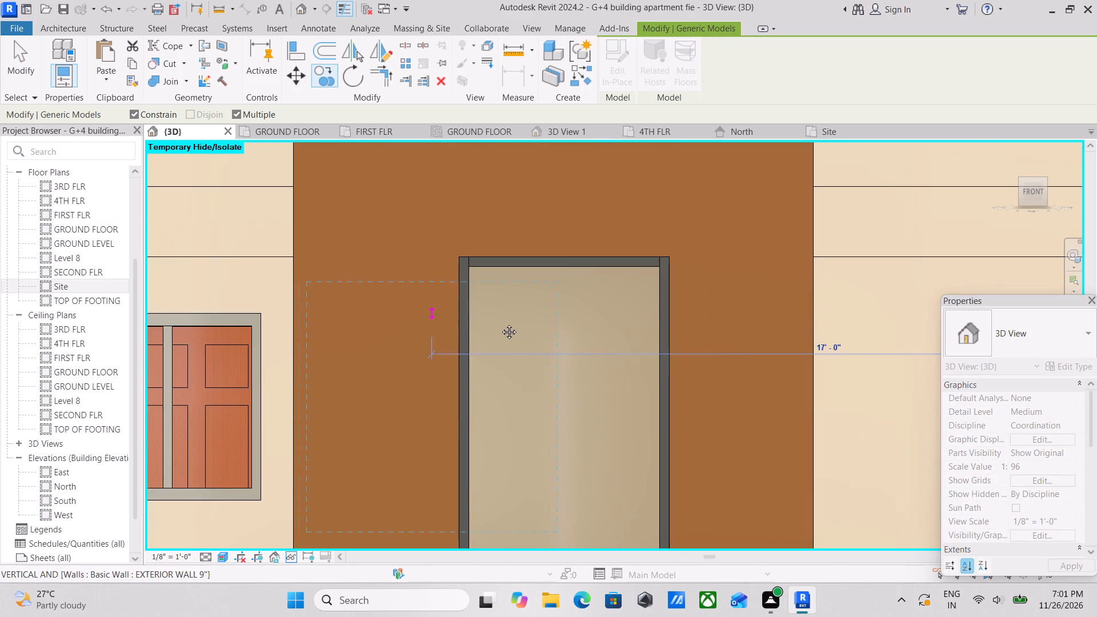
middle_drag(501, 323, 812, 331)
middle_drag(622, 337, 738, 364)
click(660, 334)
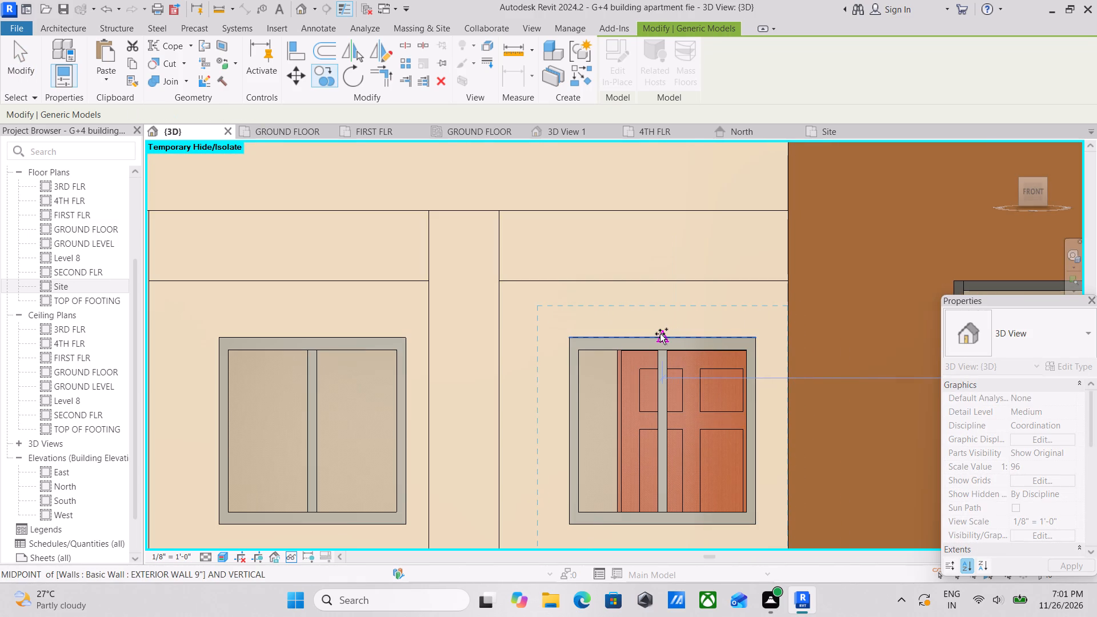
Place copies of the frame on the three windows below in this column, each 10' 0" lower, down to the ground floor.
scroll(660, 334, down, 3)
middle_drag(656, 398, 640, 253)
middle_drag(636, 377, 636, 374)
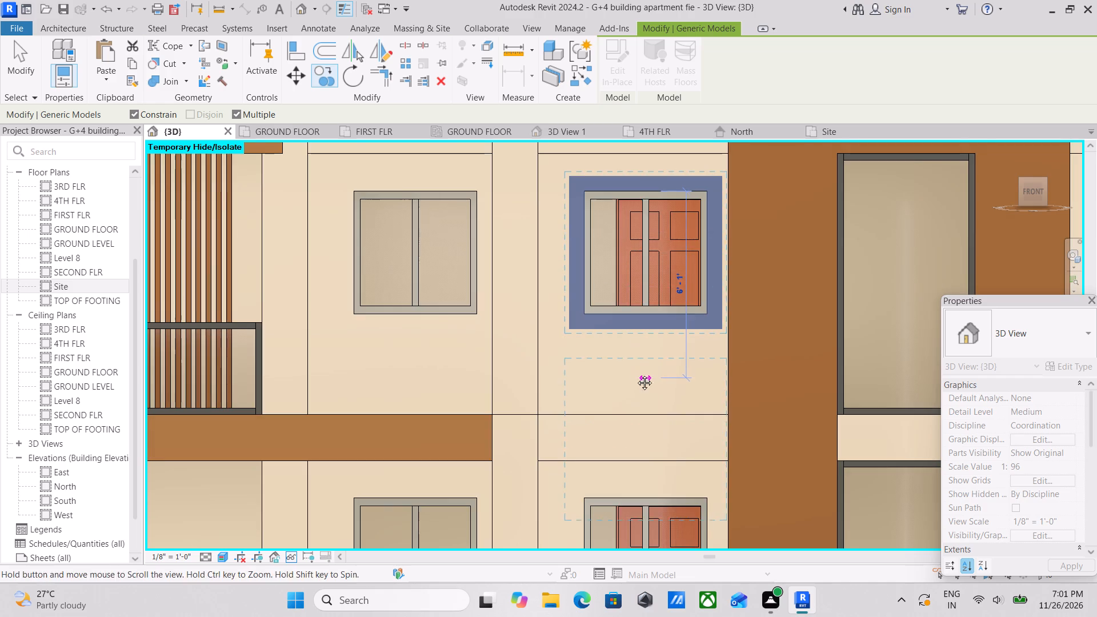
middle_drag(636, 374, 644, 316)
click(652, 436)
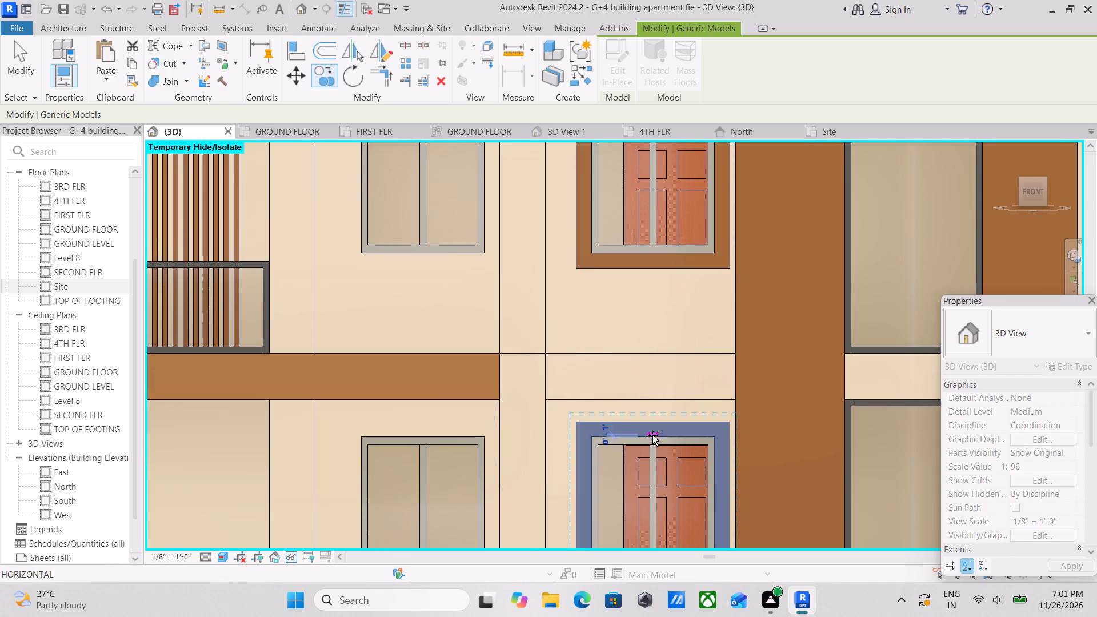
middle_drag(652, 435, 662, 260)
middle_drag(660, 375, 656, 254)
middle_drag(665, 375, 663, 314)
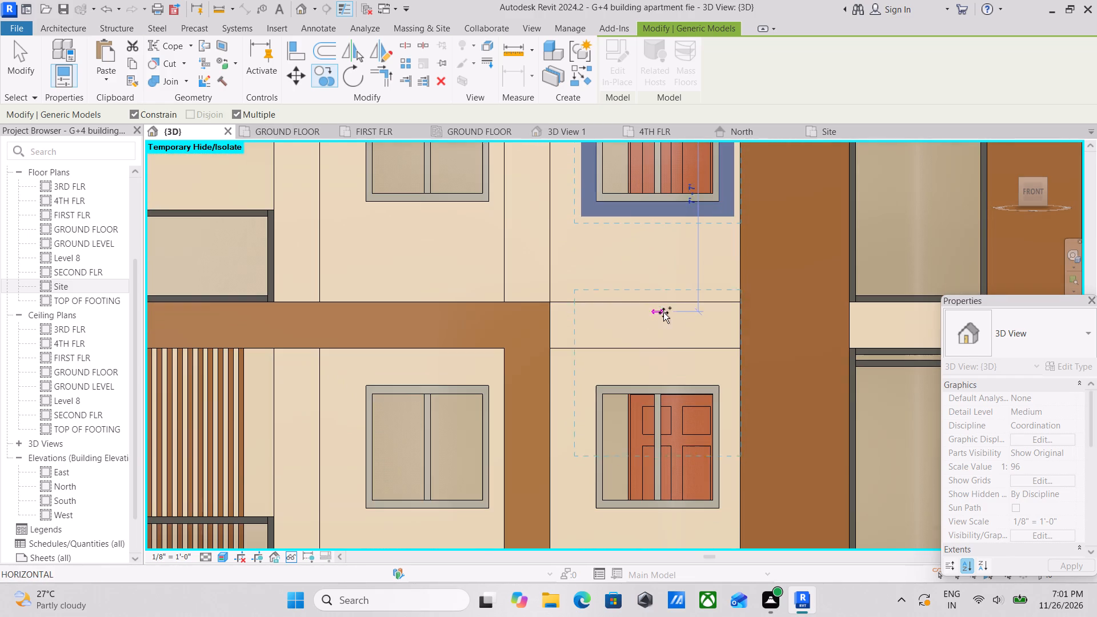
click(659, 381)
scroll(659, 381, down, 3)
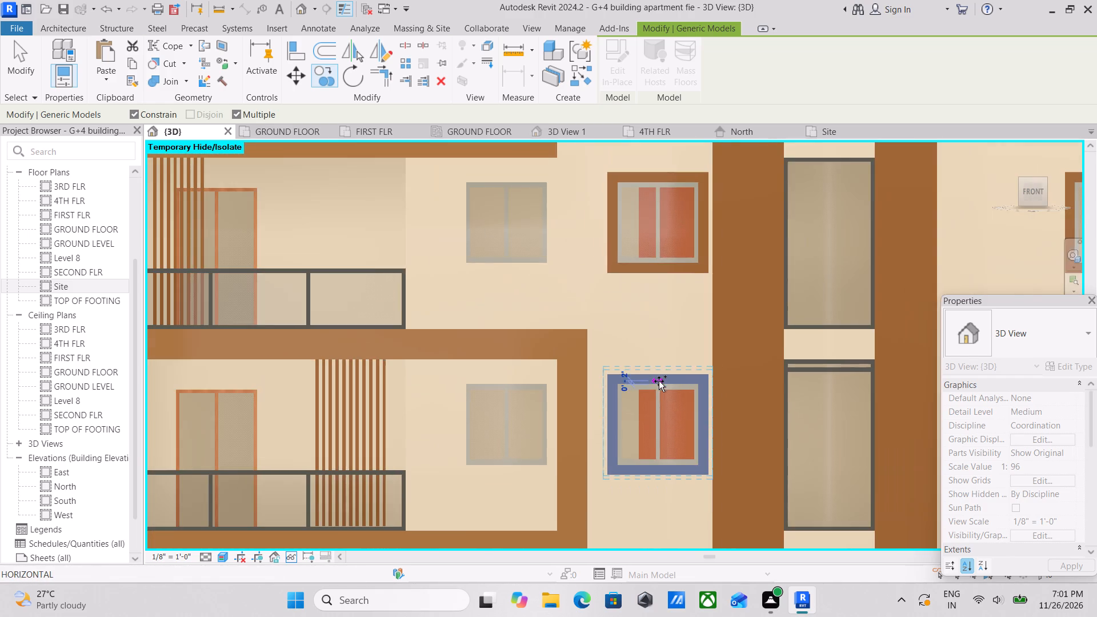
middle_drag(656, 325, 655, 241)
middle_drag(650, 402, 644, 314)
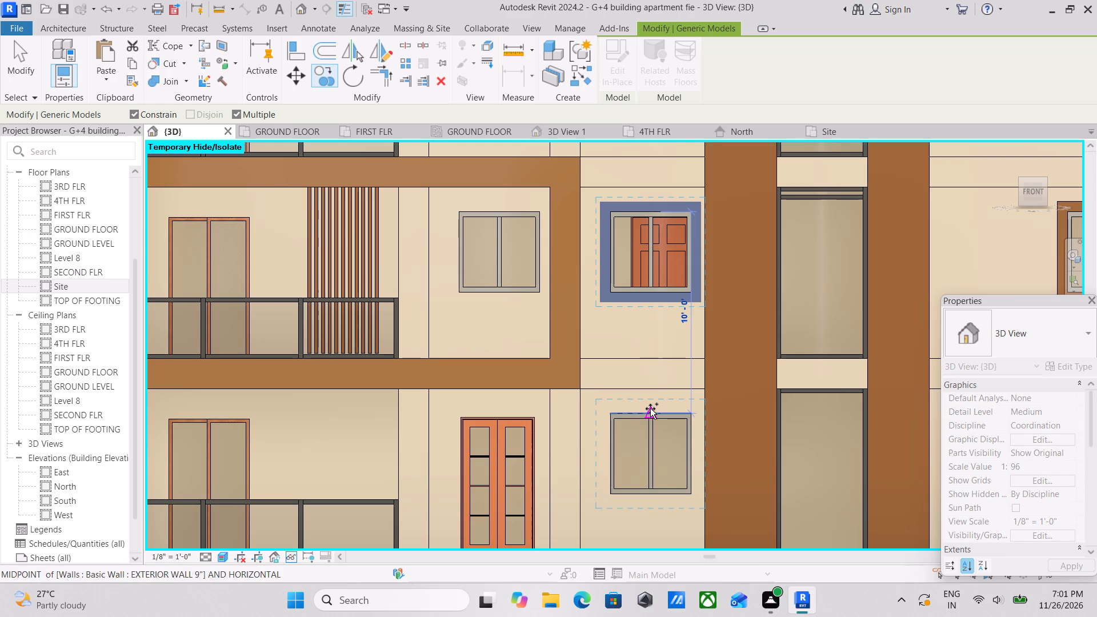
click(650, 408)
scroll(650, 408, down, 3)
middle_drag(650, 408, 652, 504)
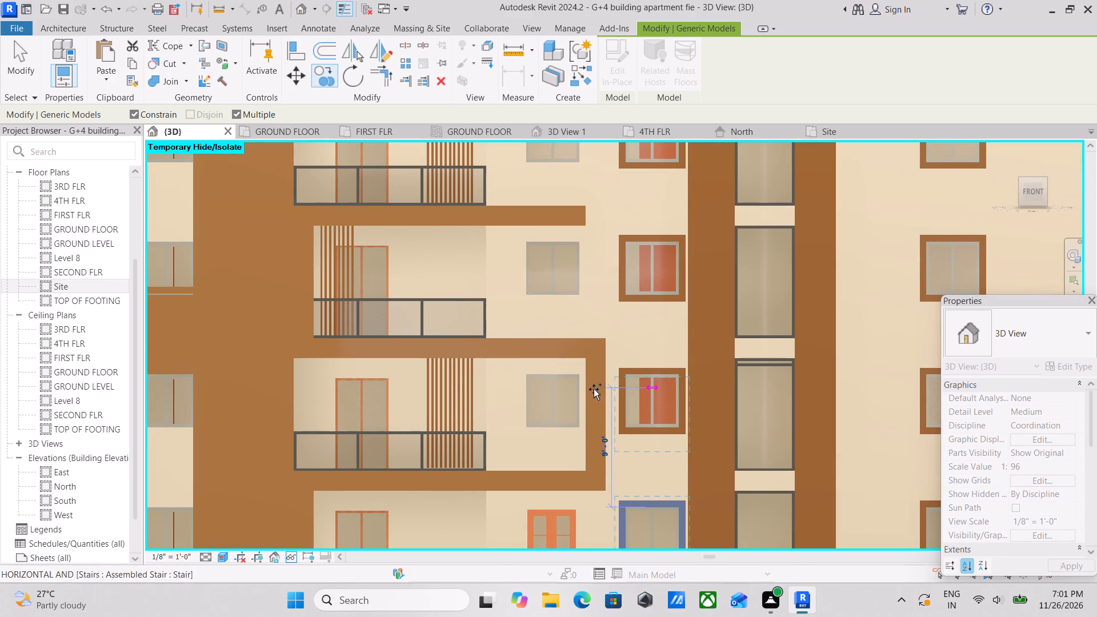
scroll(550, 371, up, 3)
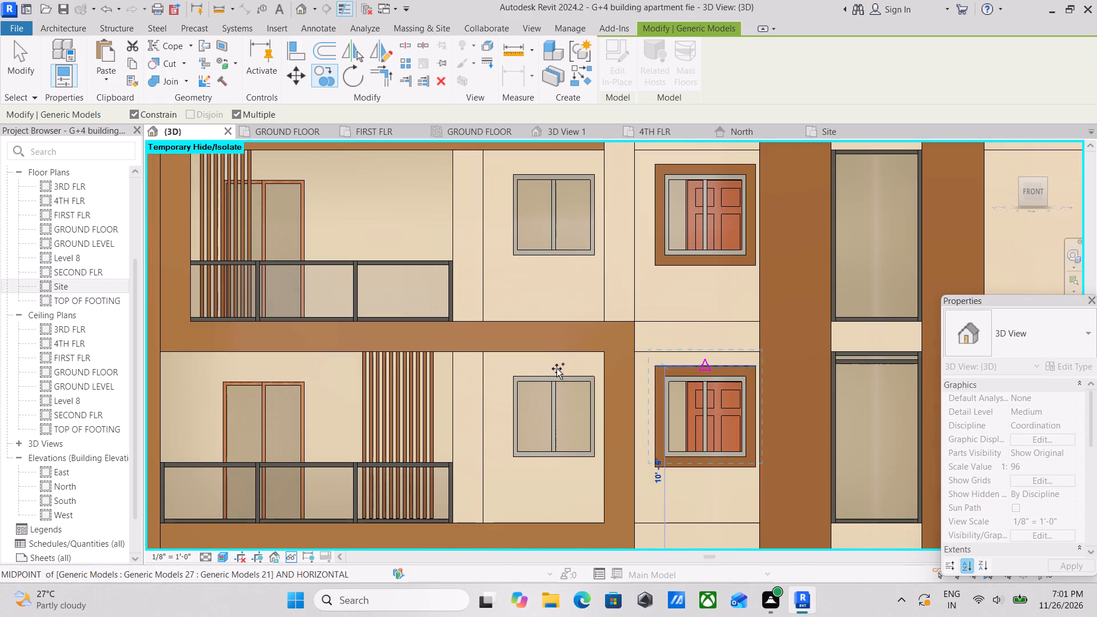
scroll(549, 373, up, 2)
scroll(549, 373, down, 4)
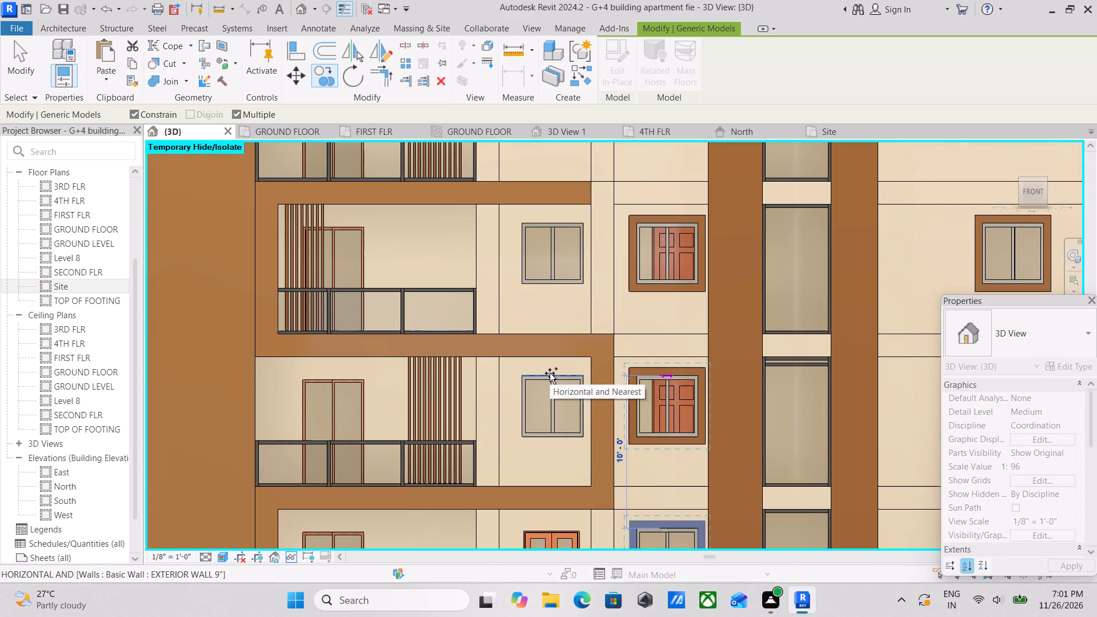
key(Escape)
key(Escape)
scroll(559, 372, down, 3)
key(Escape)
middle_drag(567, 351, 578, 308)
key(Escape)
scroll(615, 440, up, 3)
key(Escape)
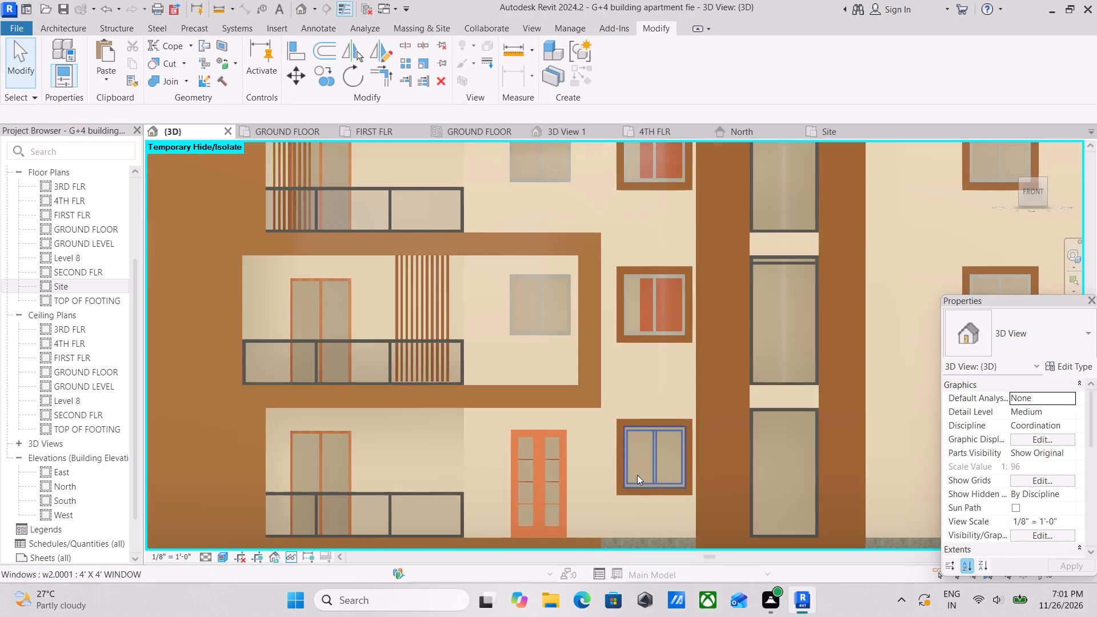
Try to copy the ground-floor frame beside the entrance door onto the balcony-side window one floor above the door.
click(655, 494)
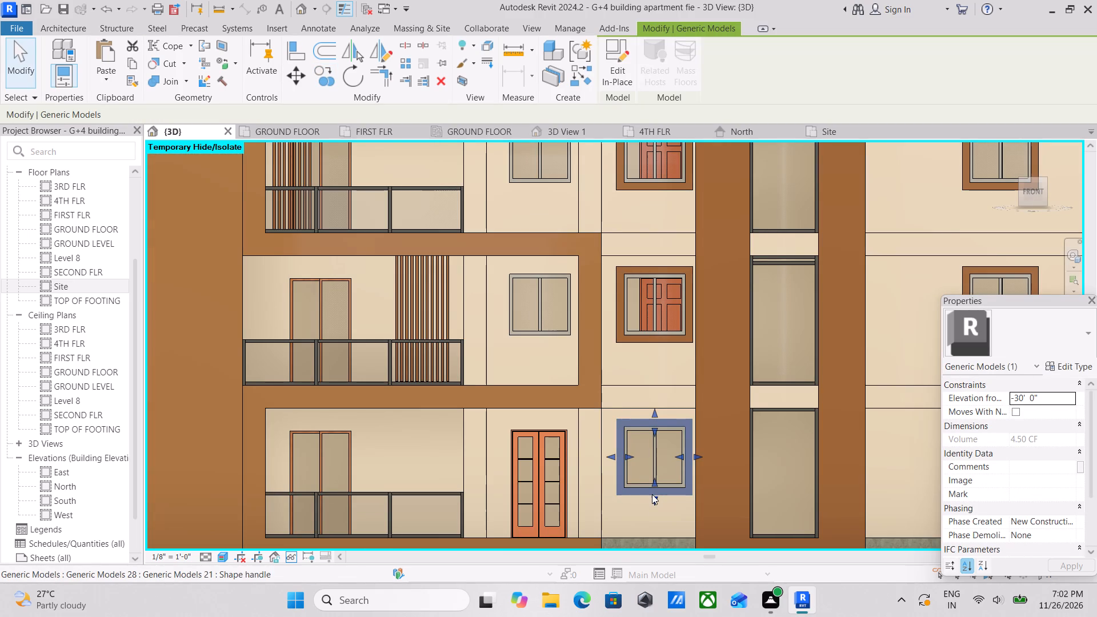
text(co)
scroll(638, 411, up, 3)
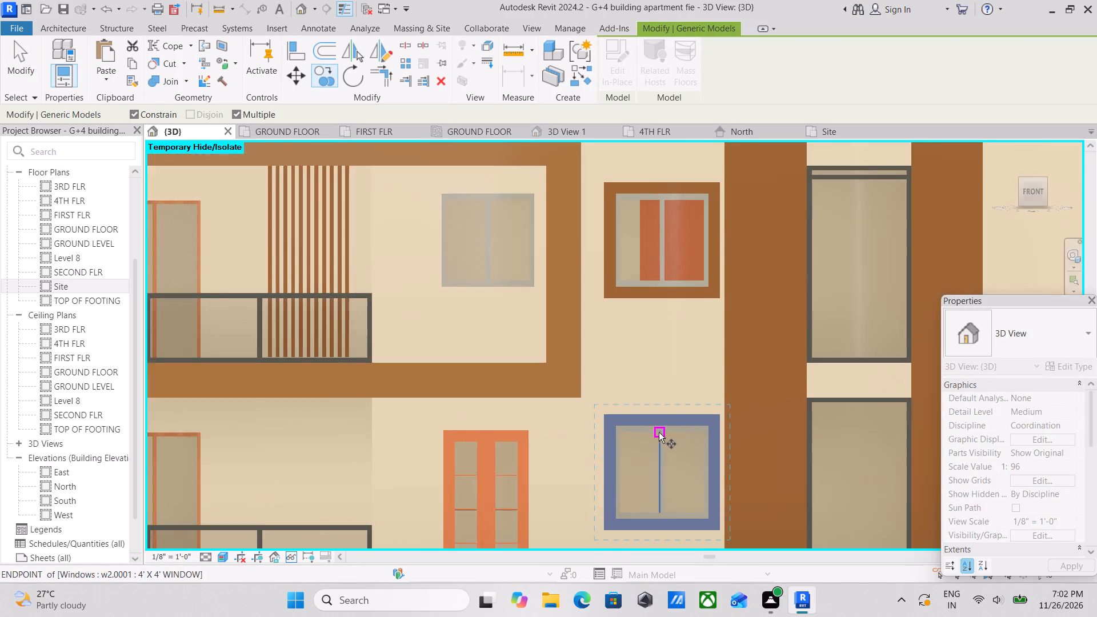
scroll(662, 429, up, 2)
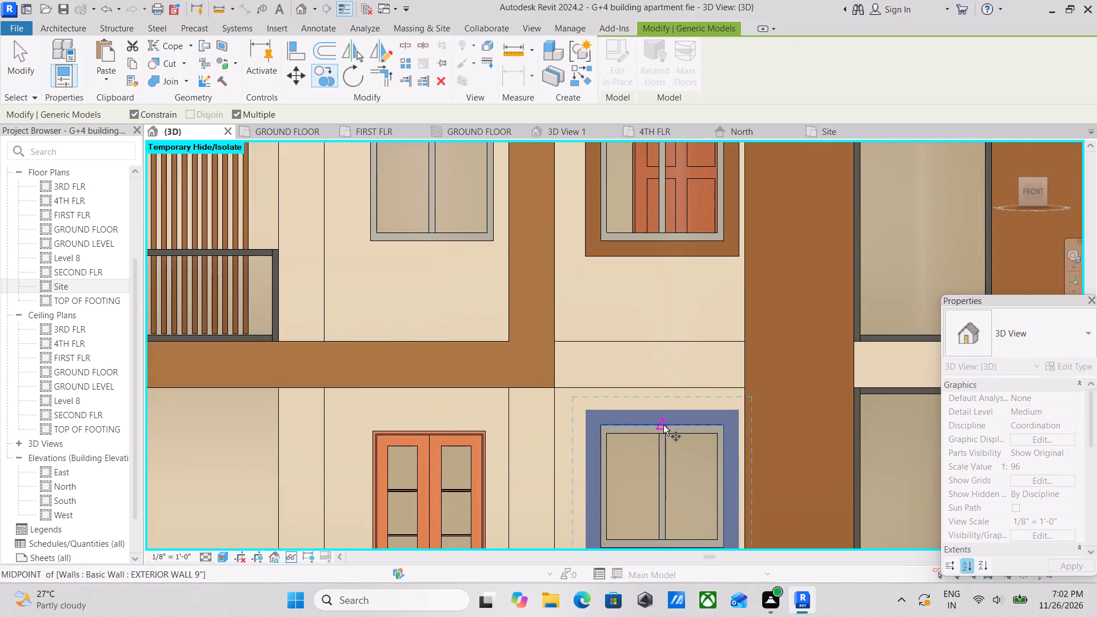
click(663, 422)
middle_drag(467, 271, 547, 523)
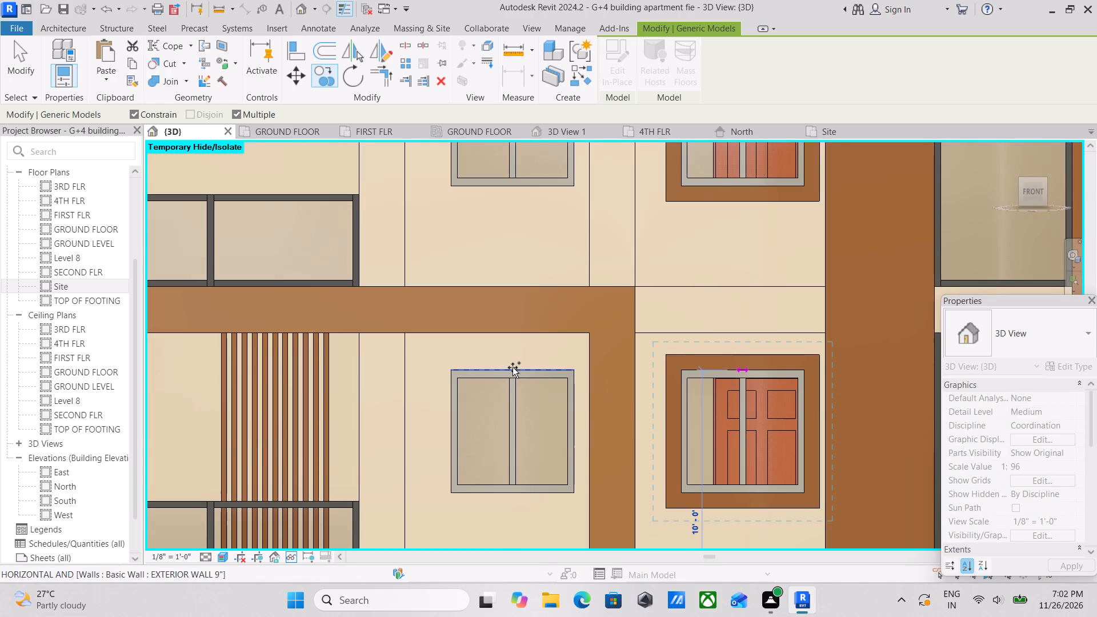
click(513, 367)
scroll(513, 367, down, 3)
key(Escape)
key(Escape)
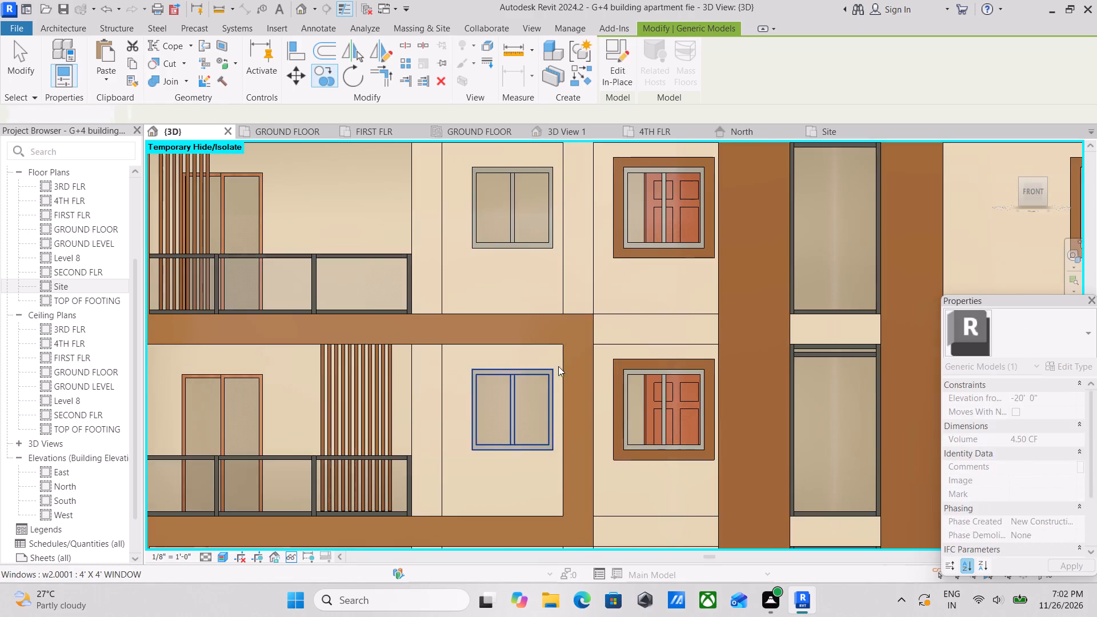
key(Escape)
scroll(562, 366, down, 3)
key(Escape)
key(Escape)
key(Escape)
scroll(580, 381, down, 2)
key(Escape)
key(Escape)
scroll(588, 358, down, 2)
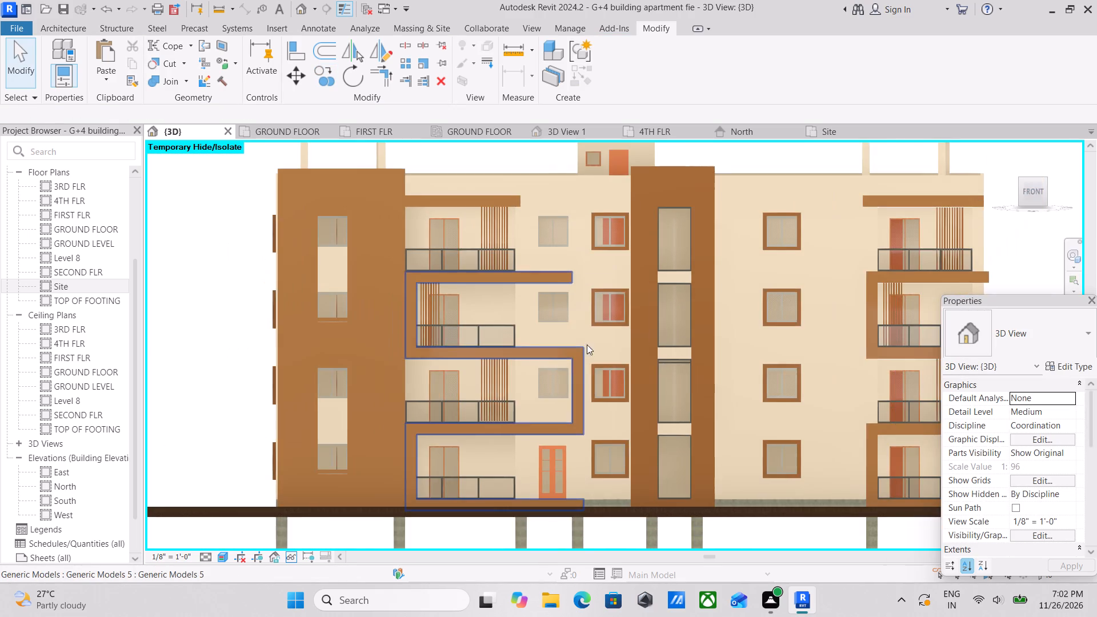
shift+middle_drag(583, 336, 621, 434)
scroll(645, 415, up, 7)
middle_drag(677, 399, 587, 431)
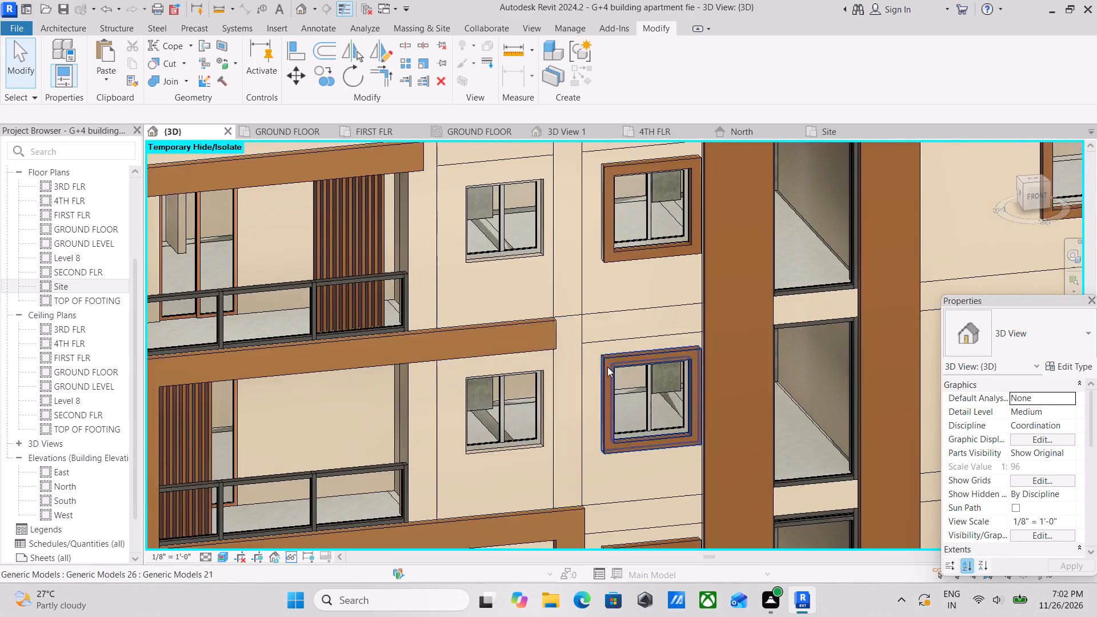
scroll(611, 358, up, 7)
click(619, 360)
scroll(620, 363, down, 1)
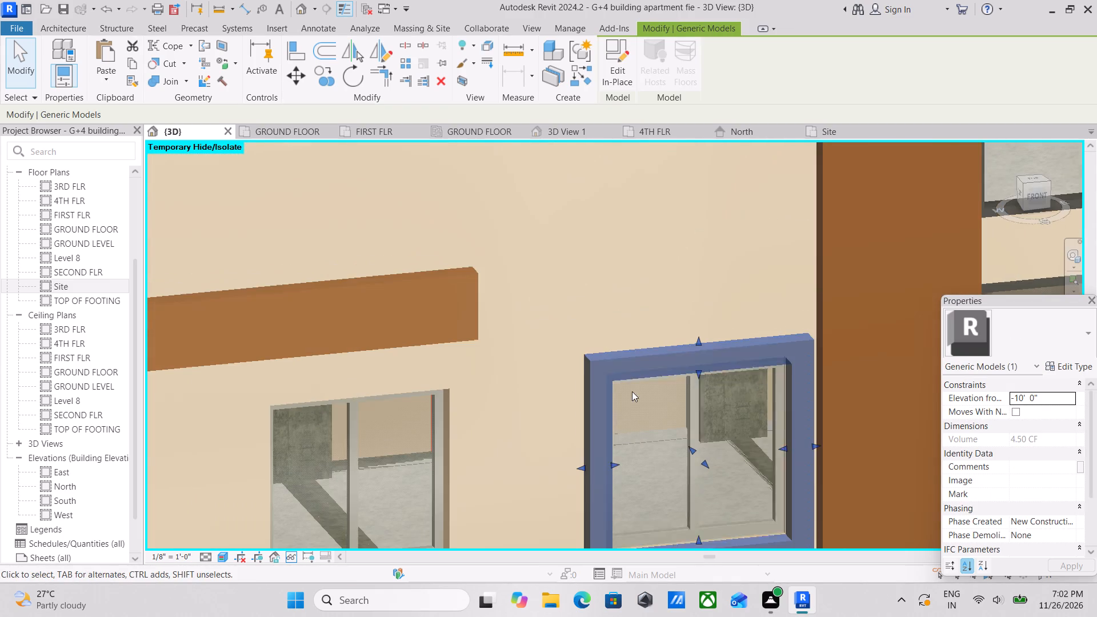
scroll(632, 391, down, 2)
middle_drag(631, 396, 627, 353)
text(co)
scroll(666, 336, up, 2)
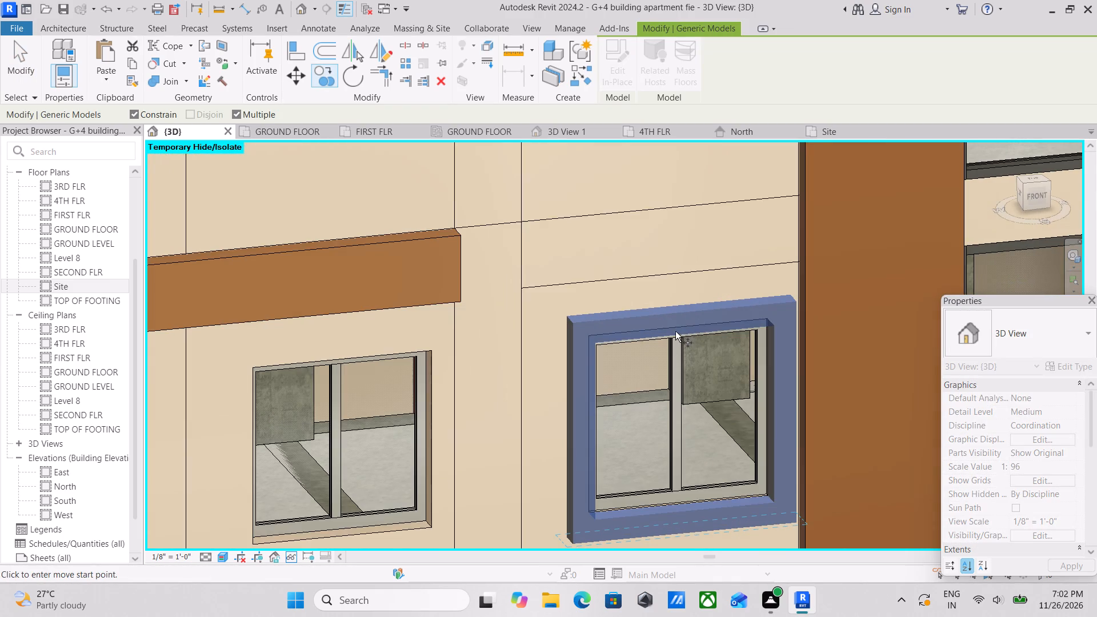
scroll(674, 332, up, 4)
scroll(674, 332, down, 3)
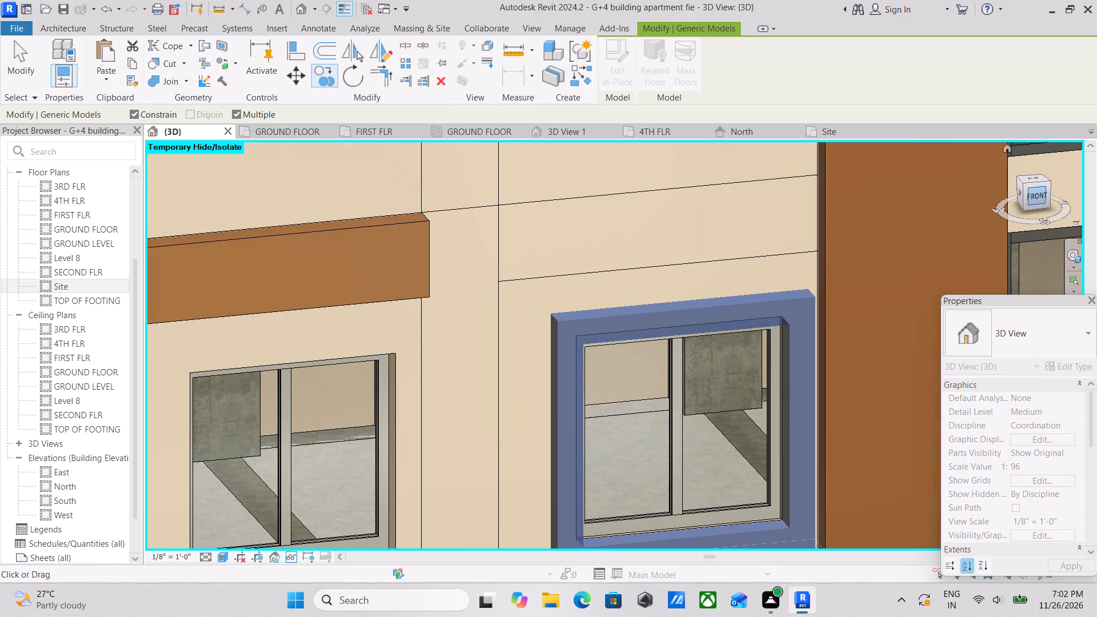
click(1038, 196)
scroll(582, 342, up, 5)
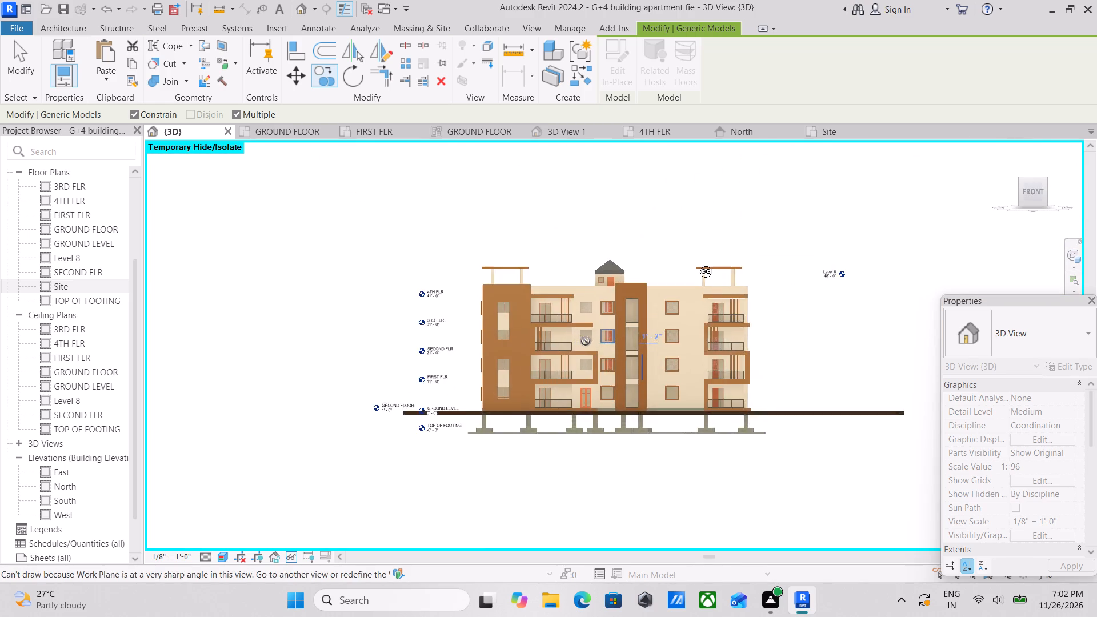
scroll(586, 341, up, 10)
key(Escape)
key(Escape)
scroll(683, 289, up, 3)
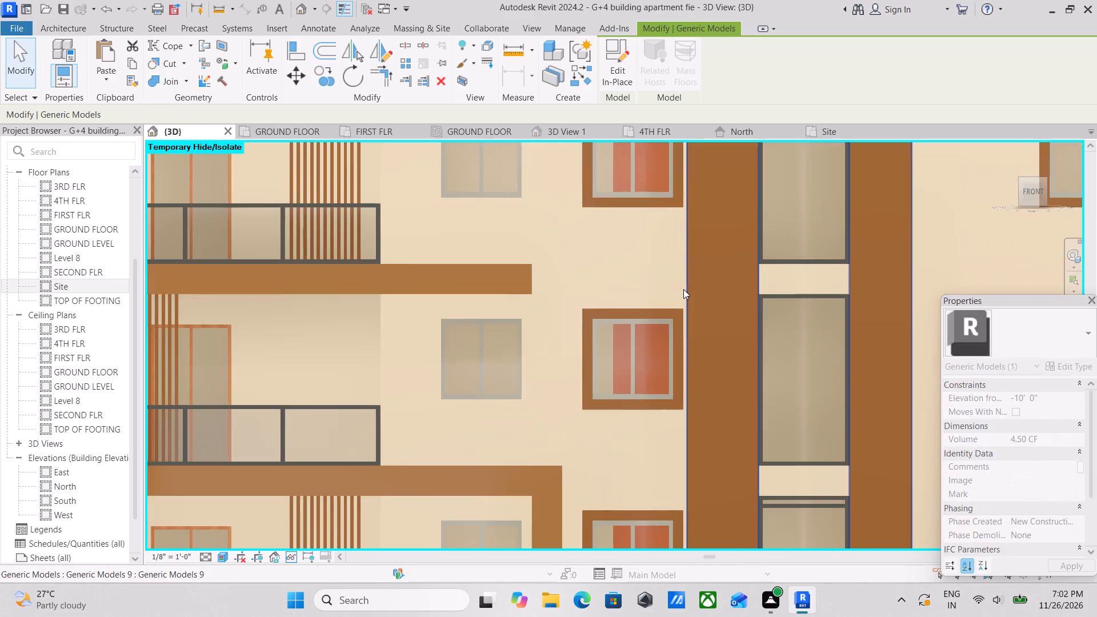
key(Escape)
Copy the frame one floor below the top, beside the stair tower, onto the adjacent balcony-side window on the same floor.
click(666, 313)
middle_drag(595, 351, 612, 398)
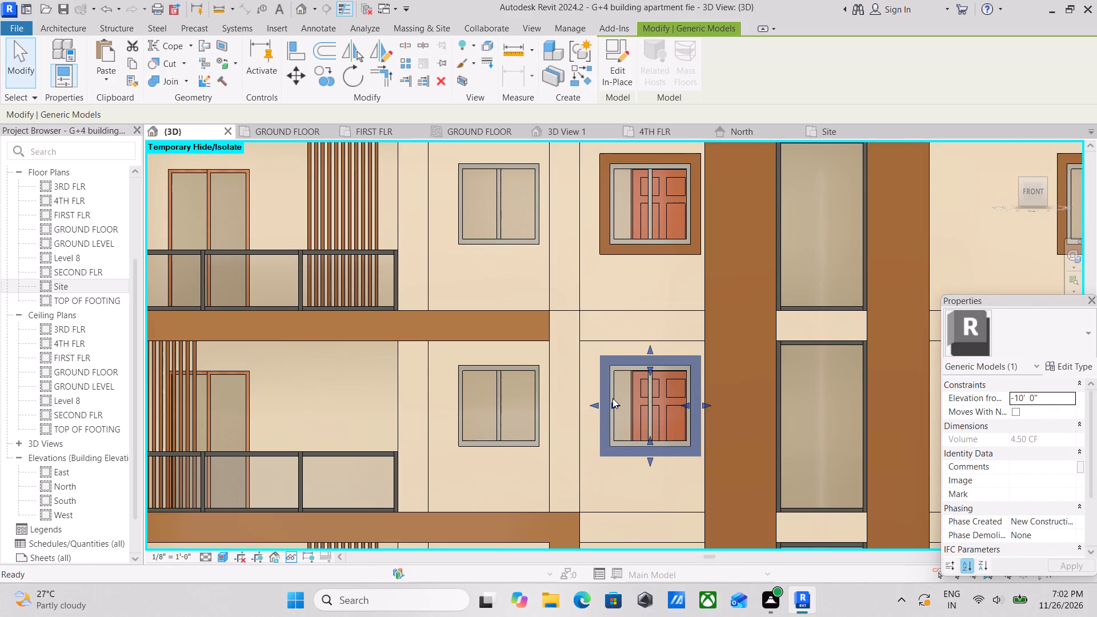
text(co)
scroll(655, 368, up, 1)
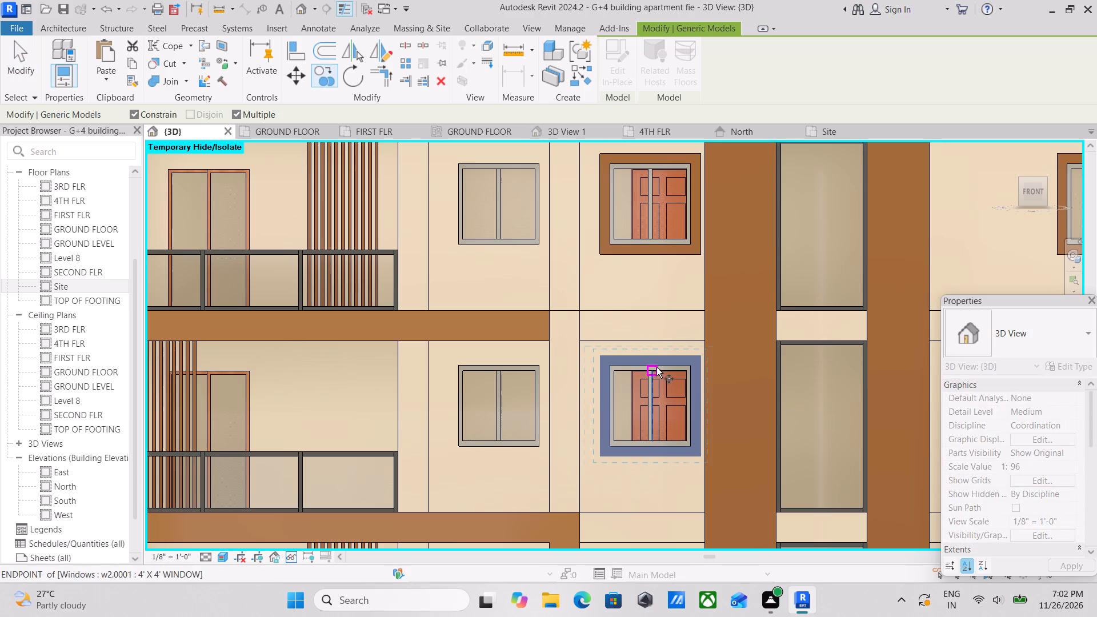
scroll(656, 367, up, 2)
click(648, 363)
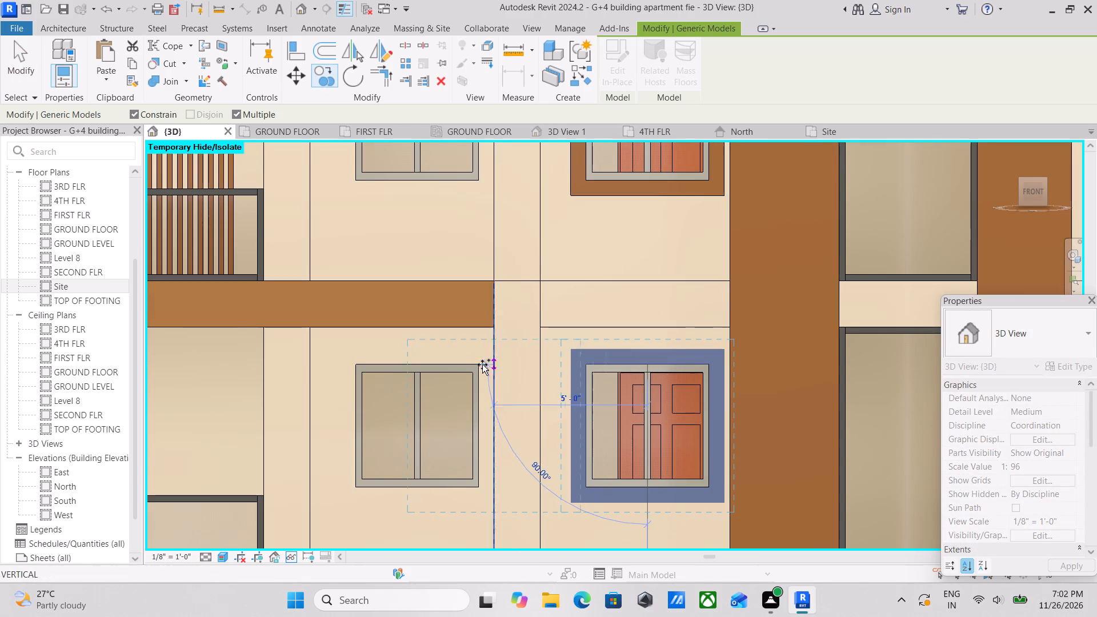
click(417, 364)
Turn off the Constrain option and place another copy of the frame on the top-floor window directly above.
scroll(417, 364, down, 1)
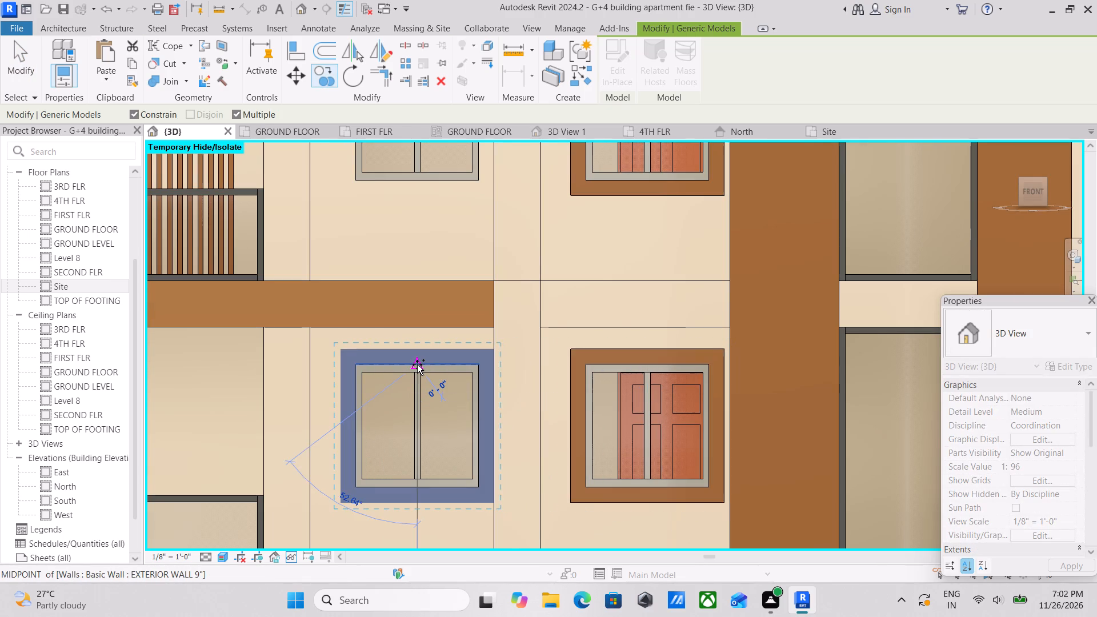
middle_drag(417, 364, 459, 478)
middle_drag(585, 361, 582, 367)
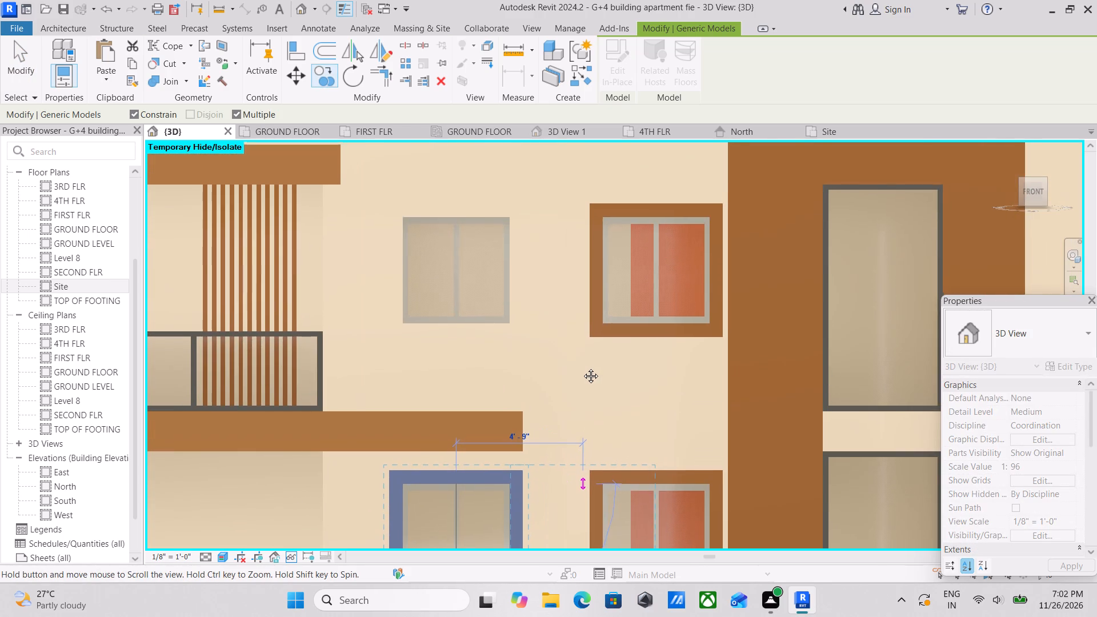
middle_drag(582, 367, 579, 367)
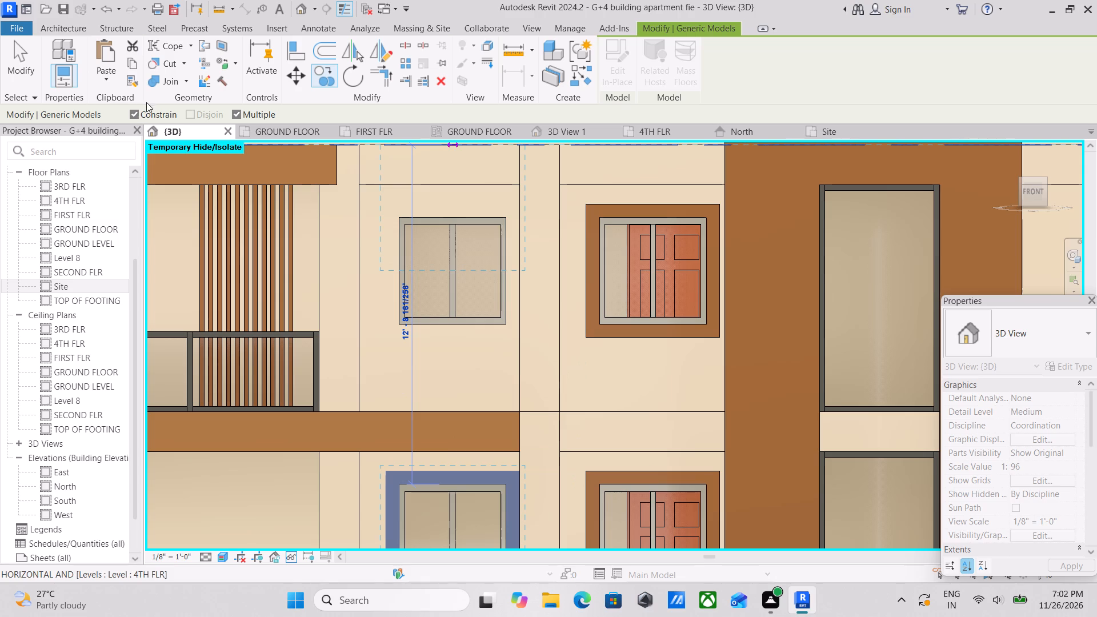
click(137, 113)
middle_drag(382, 270, 395, 396)
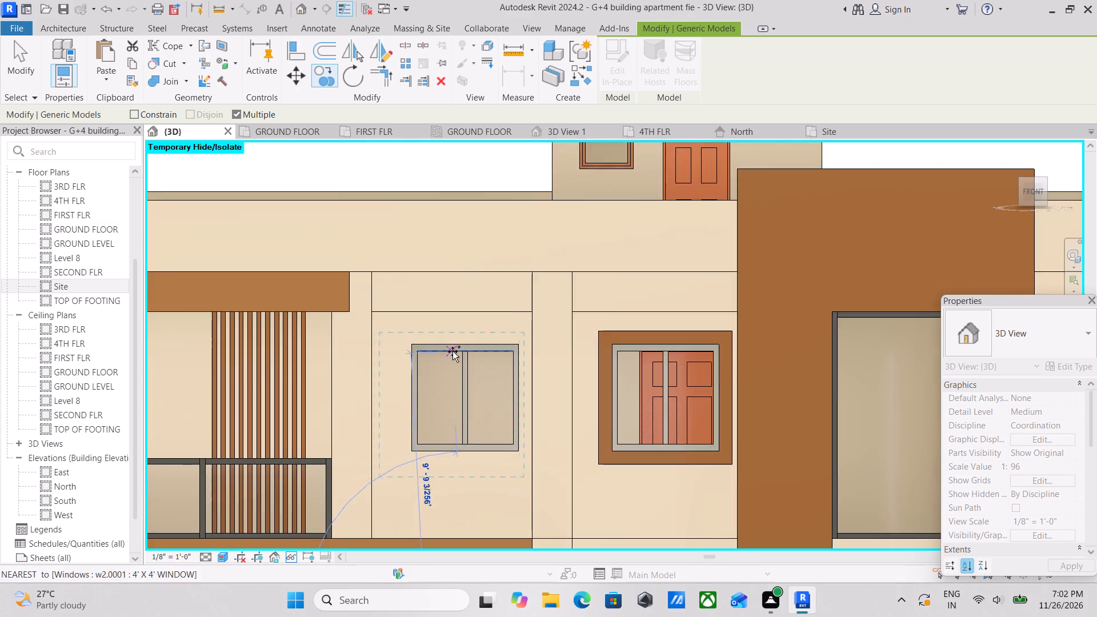
scroll(454, 350, up, 1)
click(471, 338)
Place a copy of the frame on the balcony-side window one floor above the entrance door, completing this column.
scroll(471, 338, down, 4)
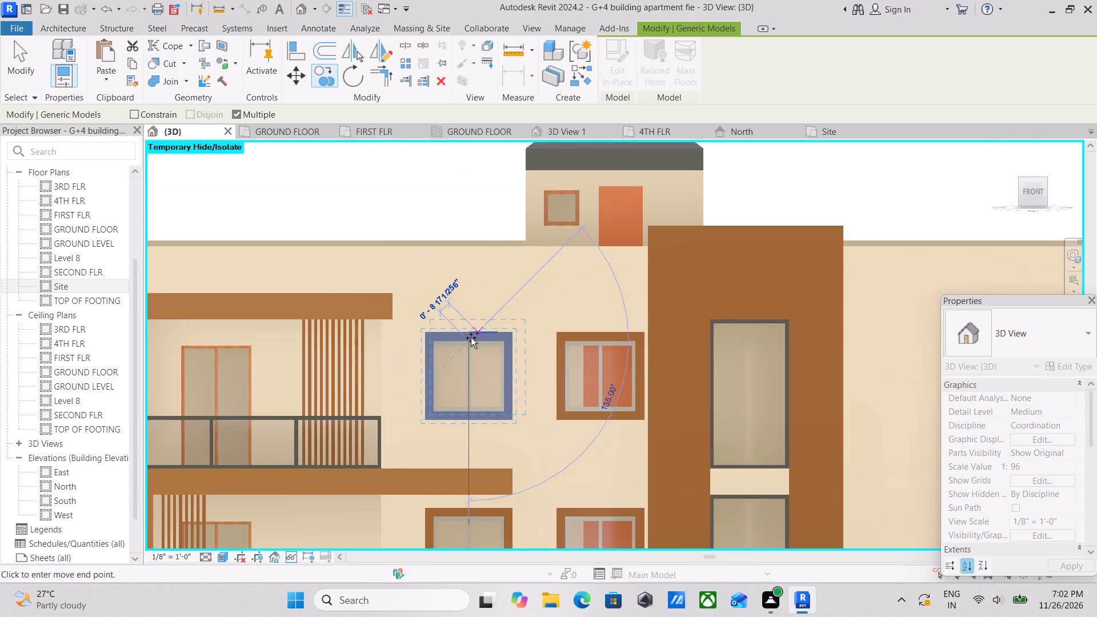
scroll(471, 338, down, 1)
middle_drag(471, 338, 473, 209)
middle_drag(471, 430, 481, 249)
scroll(466, 335, up, 2)
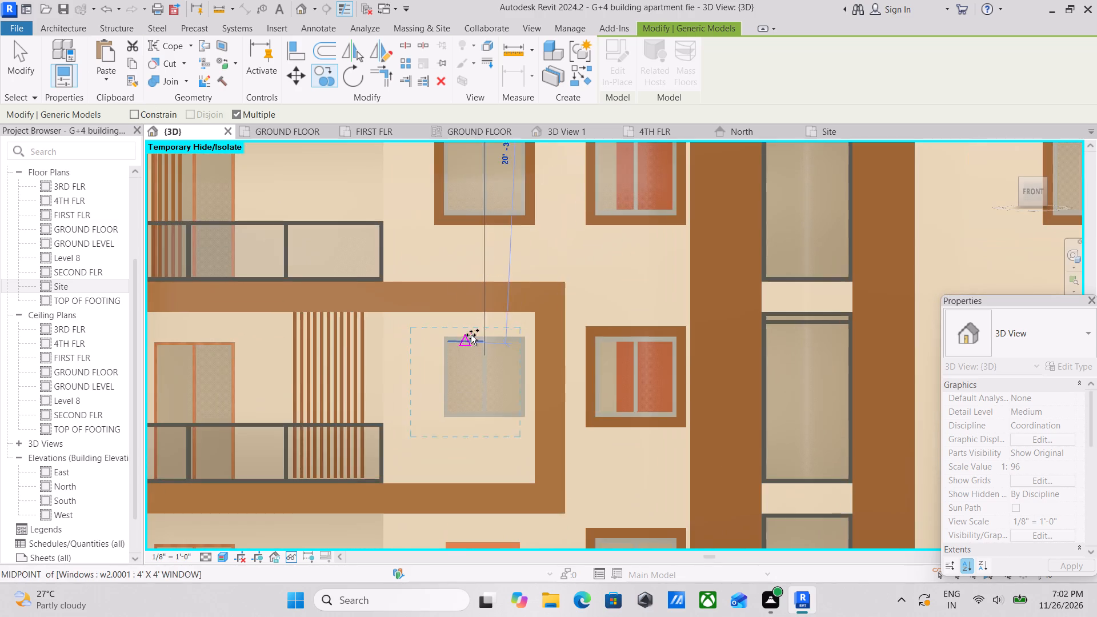
scroll(487, 335, up, 3)
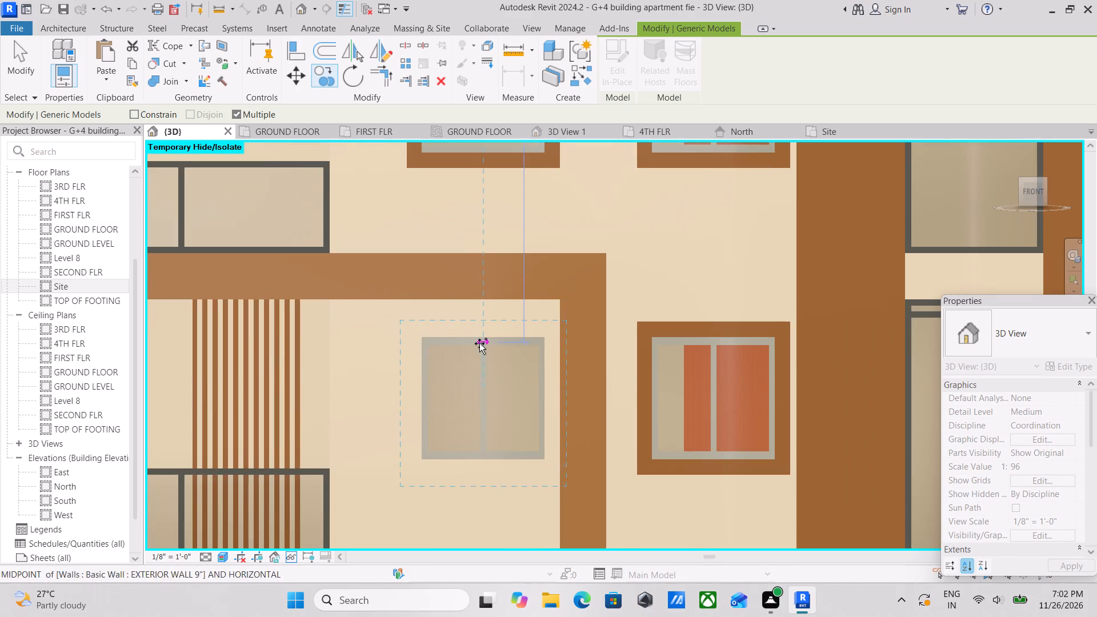
click(481, 335)
scroll(481, 335, down, 5)
middle_drag(481, 335, 488, 262)
middle_drag(472, 394, 526, 408)
scroll(526, 408, down, 4)
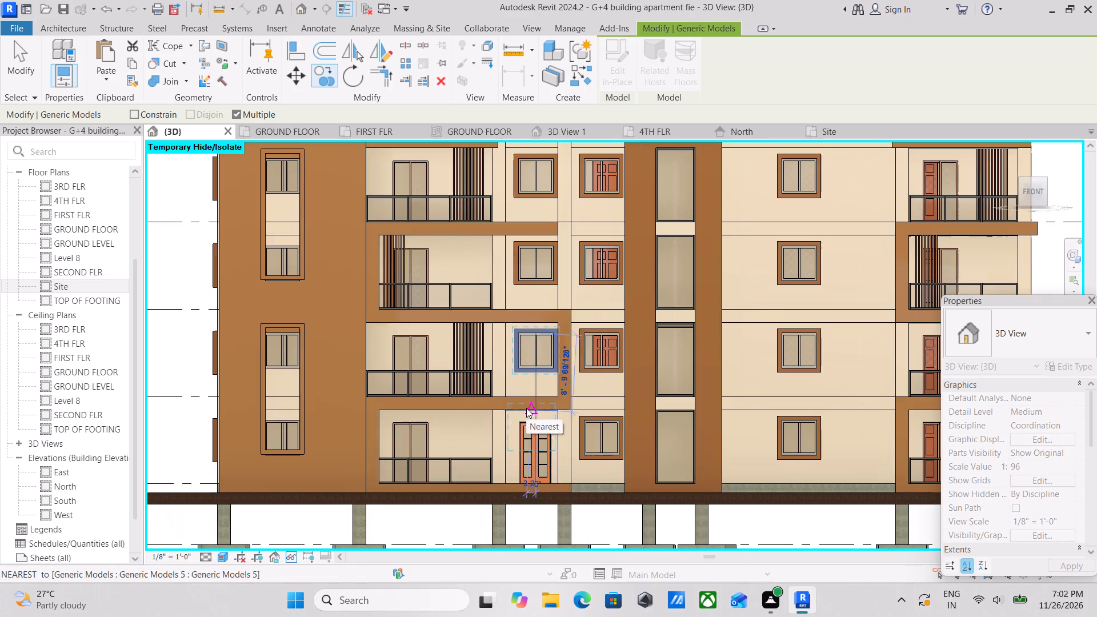
key(Escape)
key(Escape)
scroll(526, 408, down, 4)
key(Escape)
middle_drag(568, 381, 529, 438)
key(Escape)
scroll(372, 343, up, 4)
key(Escape)
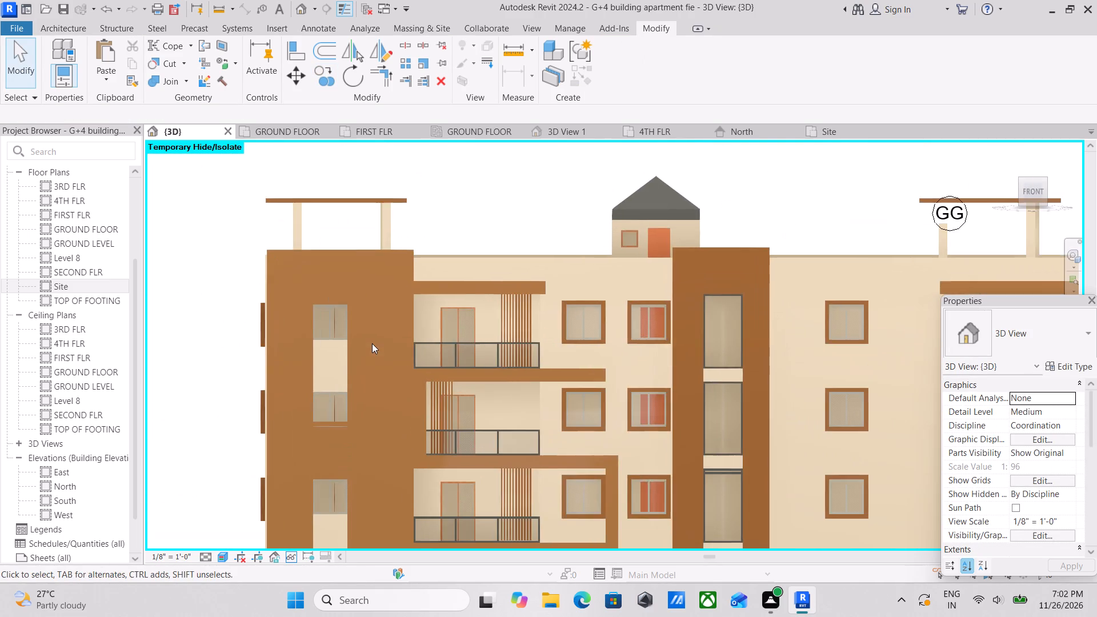
key(Escape)
Examine the window frames on the front facade and inspect the building's side and rear walls from all around.
middle_drag(739, 338, 511, 344)
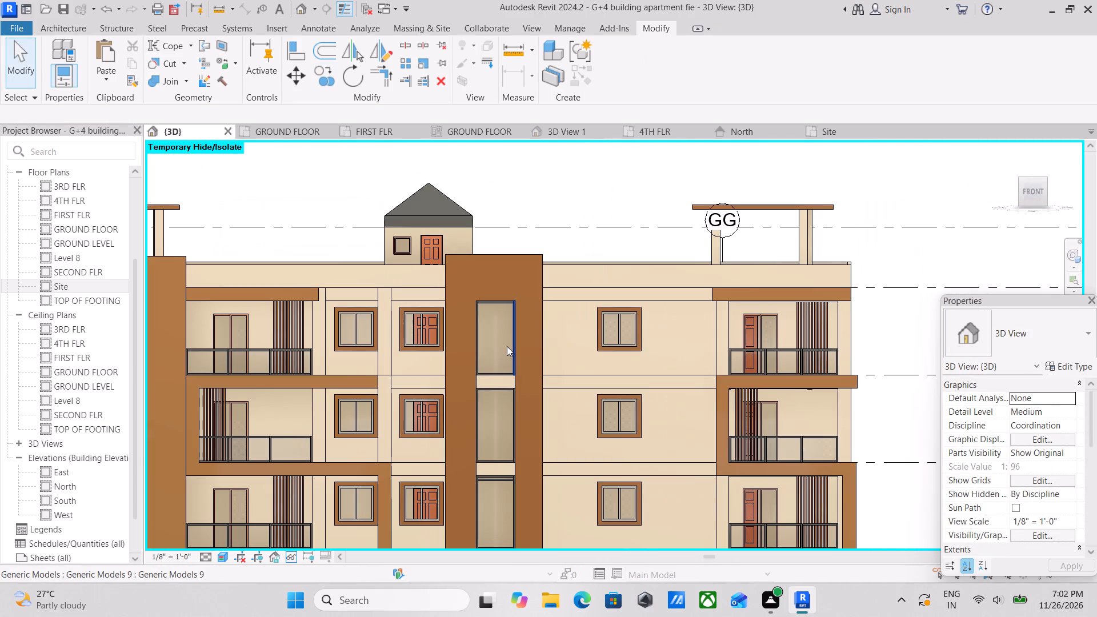
scroll(507, 346, down, 4)
middle_drag(487, 374, 495, 306)
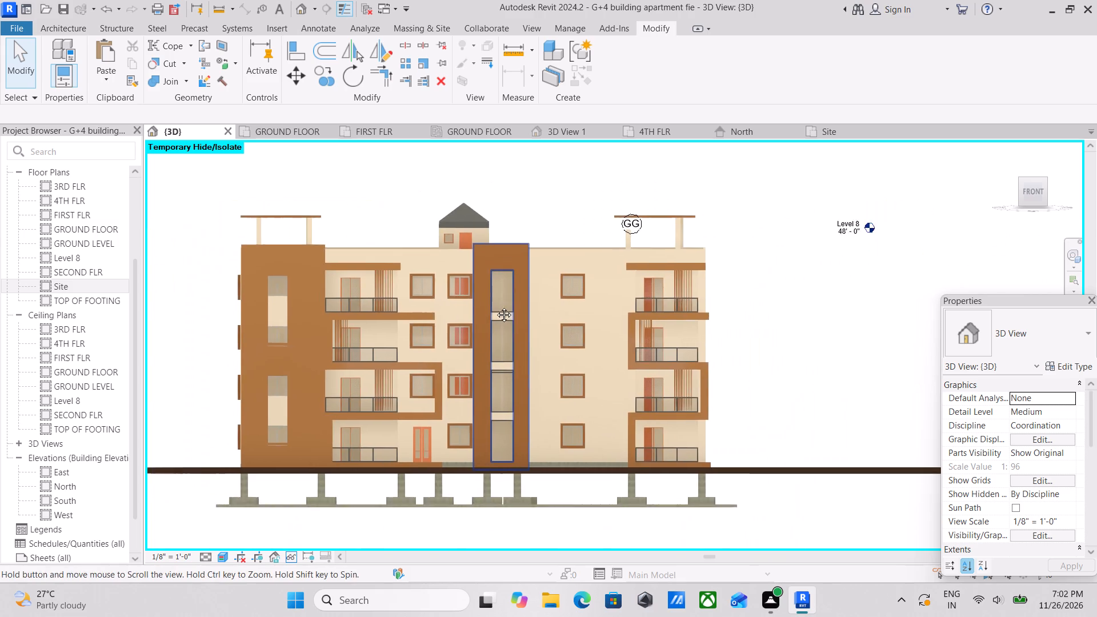
middle_drag(495, 306, 495, 307)
scroll(397, 467, up, 2)
scroll(347, 412, up, 4)
middle_drag(471, 386, 375, 418)
scroll(546, 375, down, 2)
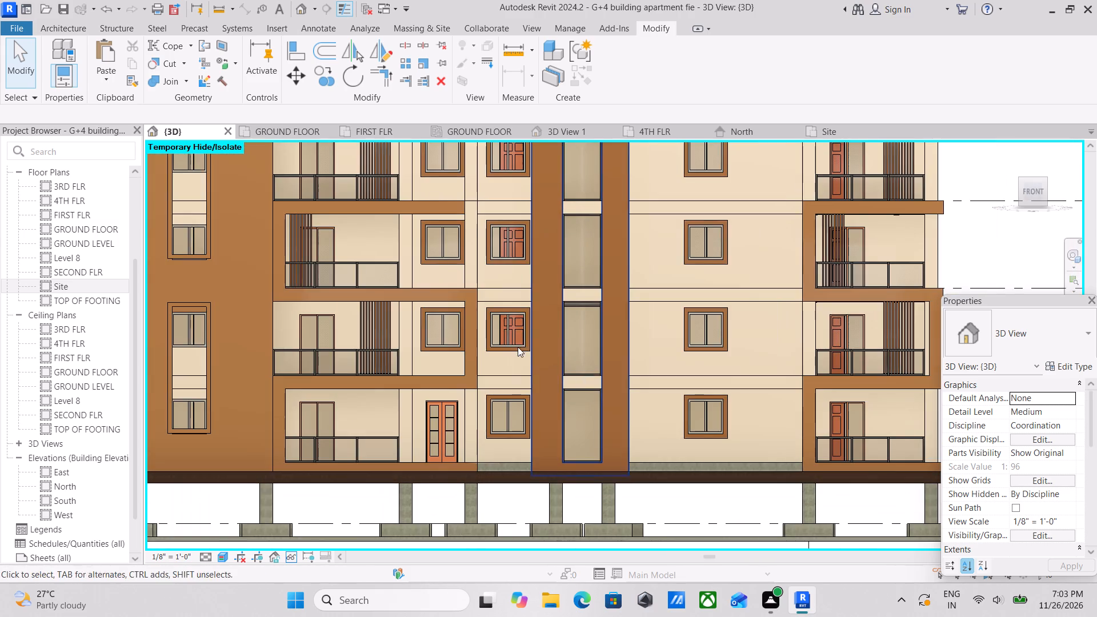
scroll(518, 347, down, 2)
scroll(427, 424, down, 1)
shift+middle_drag(365, 390, 468, 481)
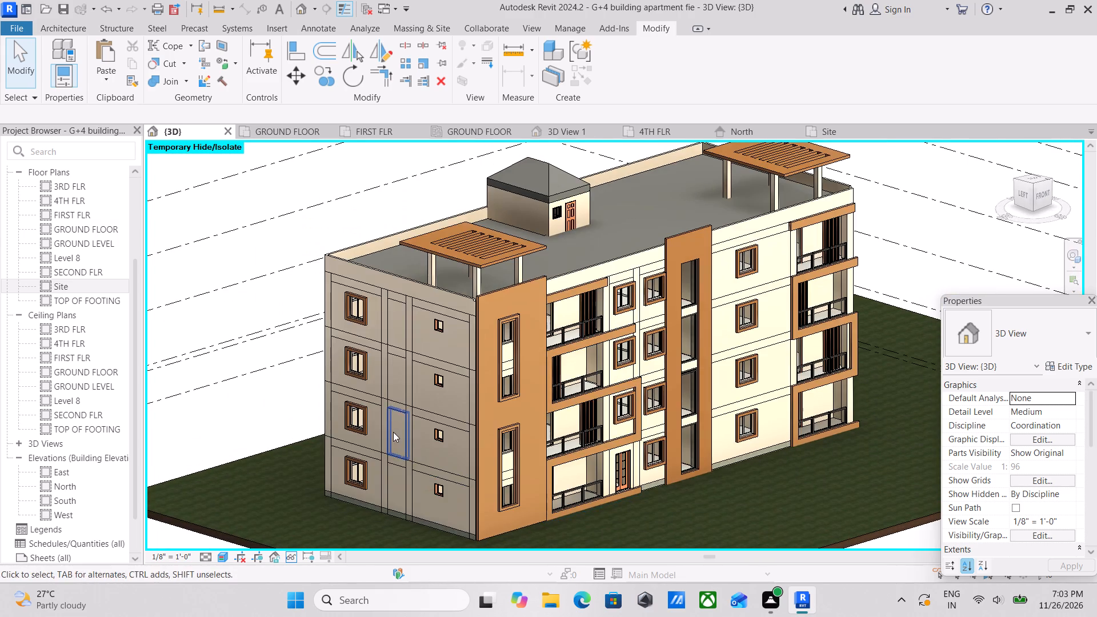
middle_drag(392, 432, 410, 443)
middle_drag(507, 440, 540, 446)
shift+middle_drag(526, 450, 683, 464)
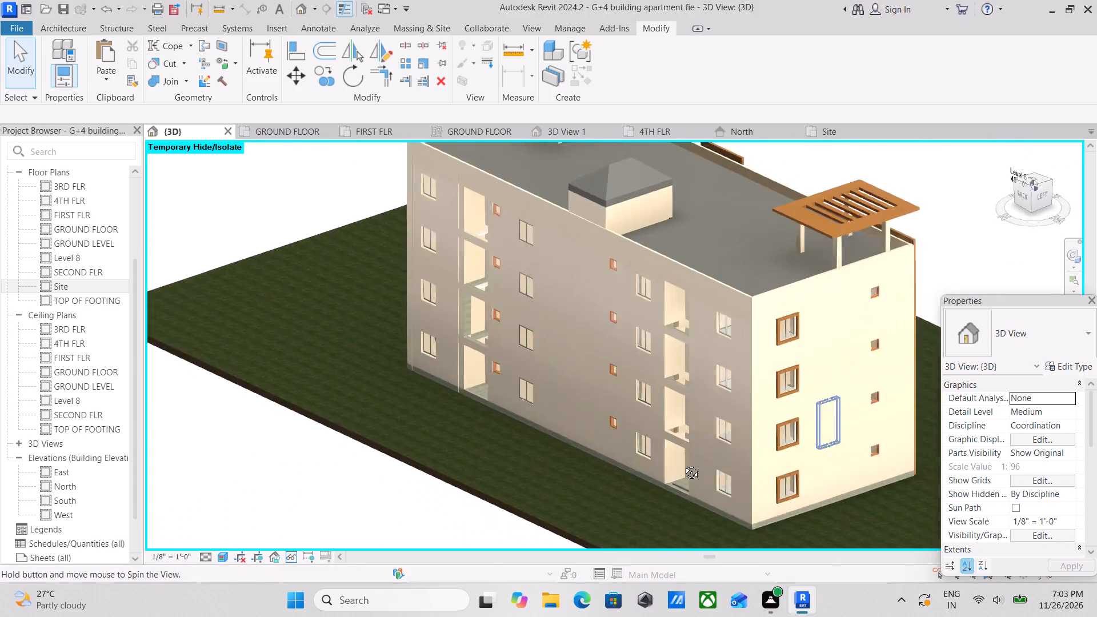
shift+middle_drag(683, 464, 683, 463)
shift+middle_drag(559, 453, 670, 439)
shift+middle_drag(566, 437, 545, 461)
middle_drag(542, 454, 650, 394)
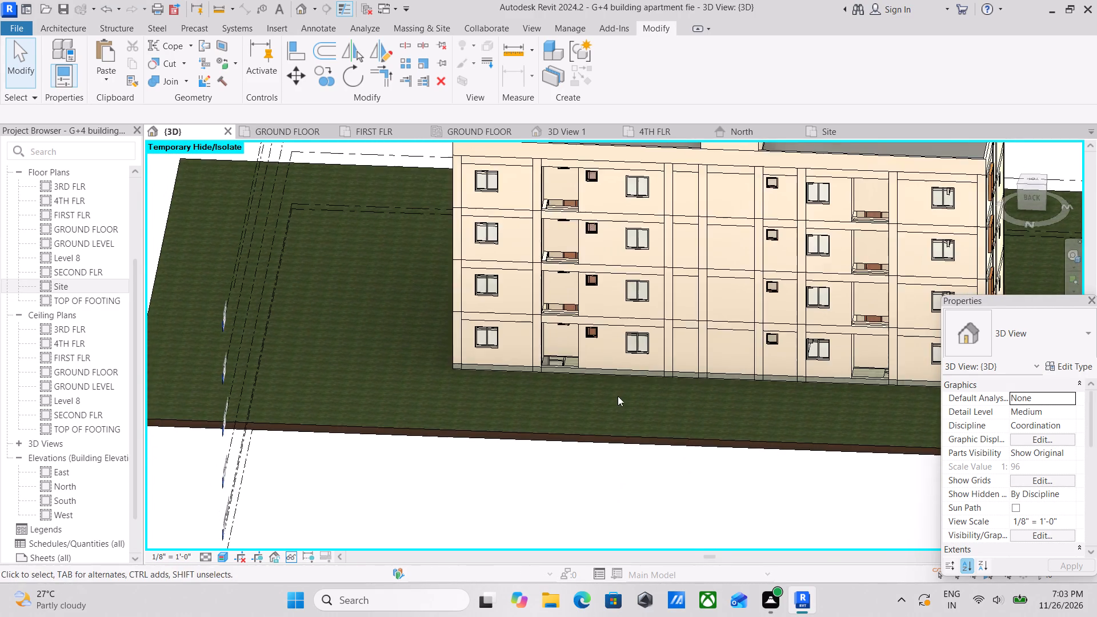
shift+middle_drag(587, 382, 345, 482)
middle_drag(478, 424, 631, 371)
middle_drag(545, 395, 243, 496)
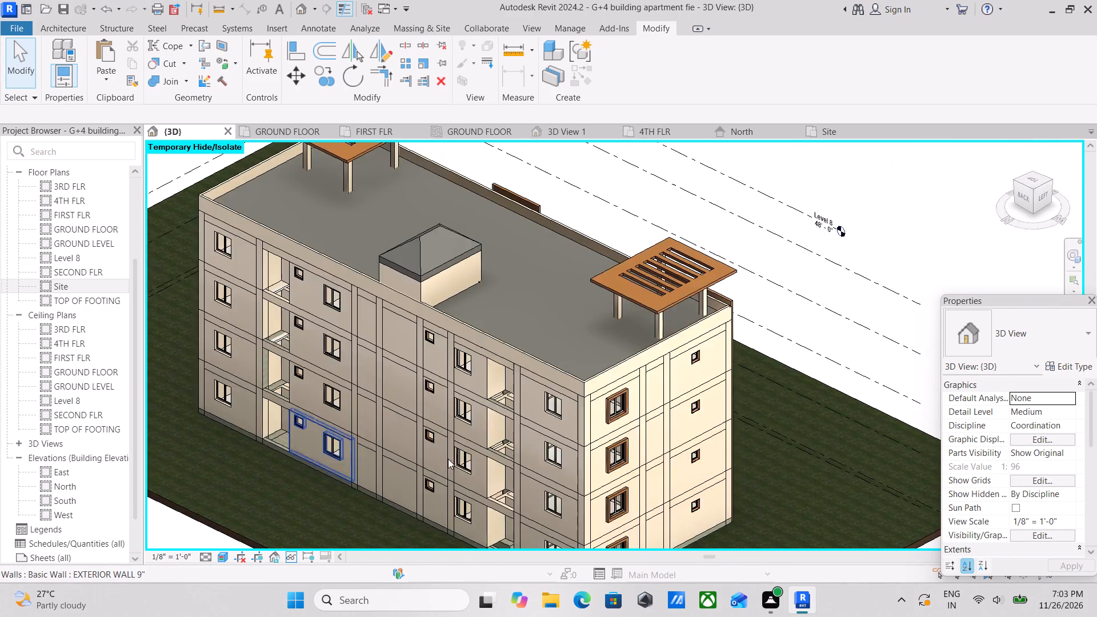
middle_drag(469, 451, 578, 400)
middle_drag(578, 396, 711, 348)
shift+middle_drag(431, 439, 670, 416)
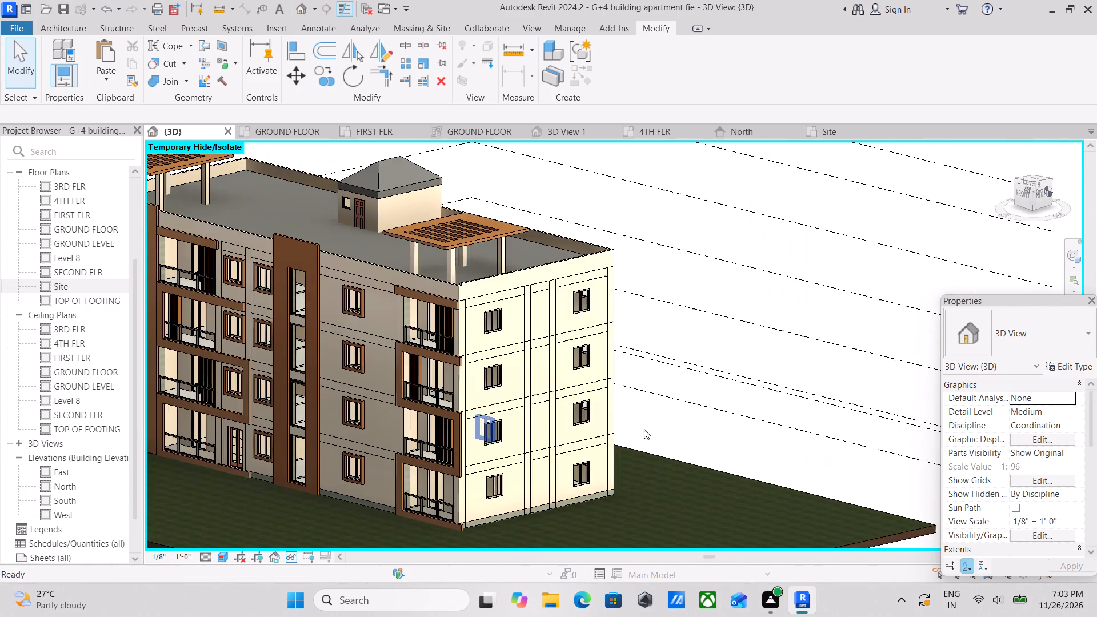
middle_drag(410, 472, 606, 359)
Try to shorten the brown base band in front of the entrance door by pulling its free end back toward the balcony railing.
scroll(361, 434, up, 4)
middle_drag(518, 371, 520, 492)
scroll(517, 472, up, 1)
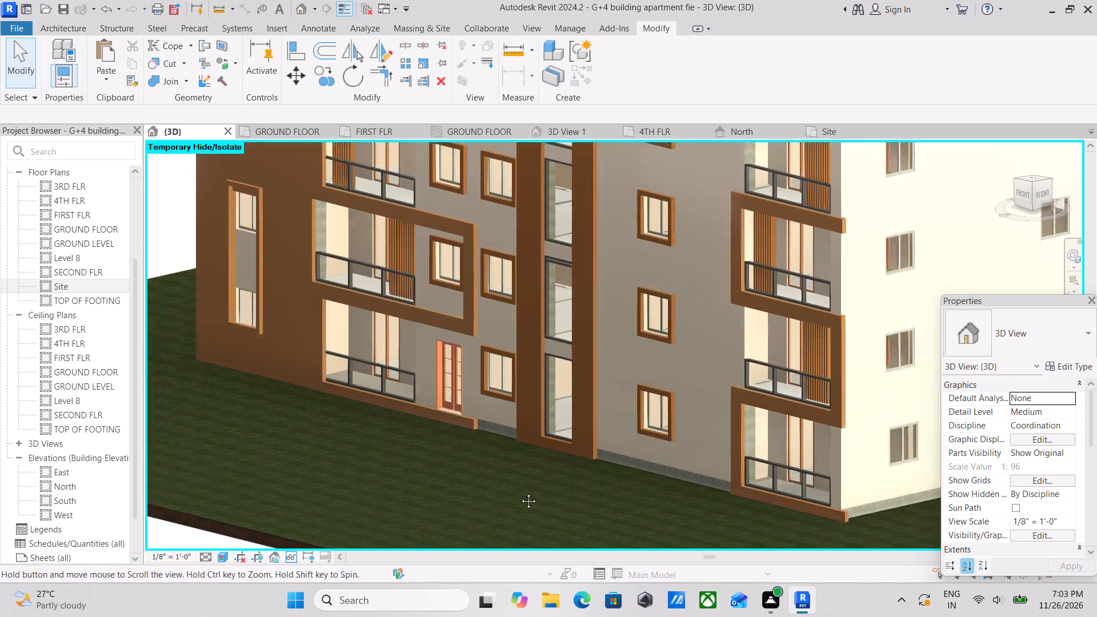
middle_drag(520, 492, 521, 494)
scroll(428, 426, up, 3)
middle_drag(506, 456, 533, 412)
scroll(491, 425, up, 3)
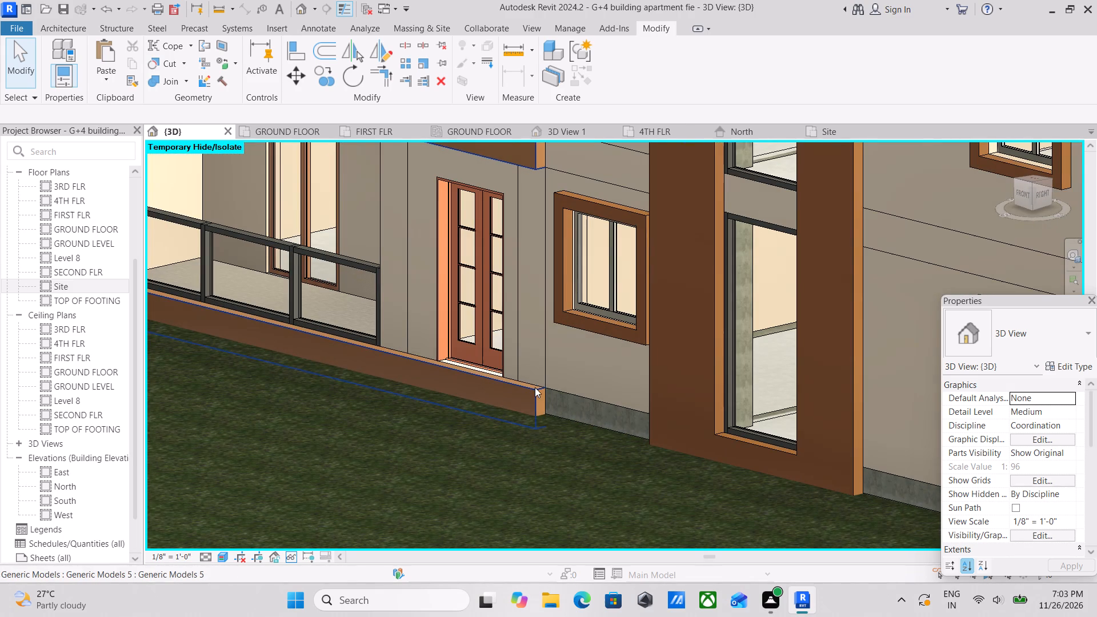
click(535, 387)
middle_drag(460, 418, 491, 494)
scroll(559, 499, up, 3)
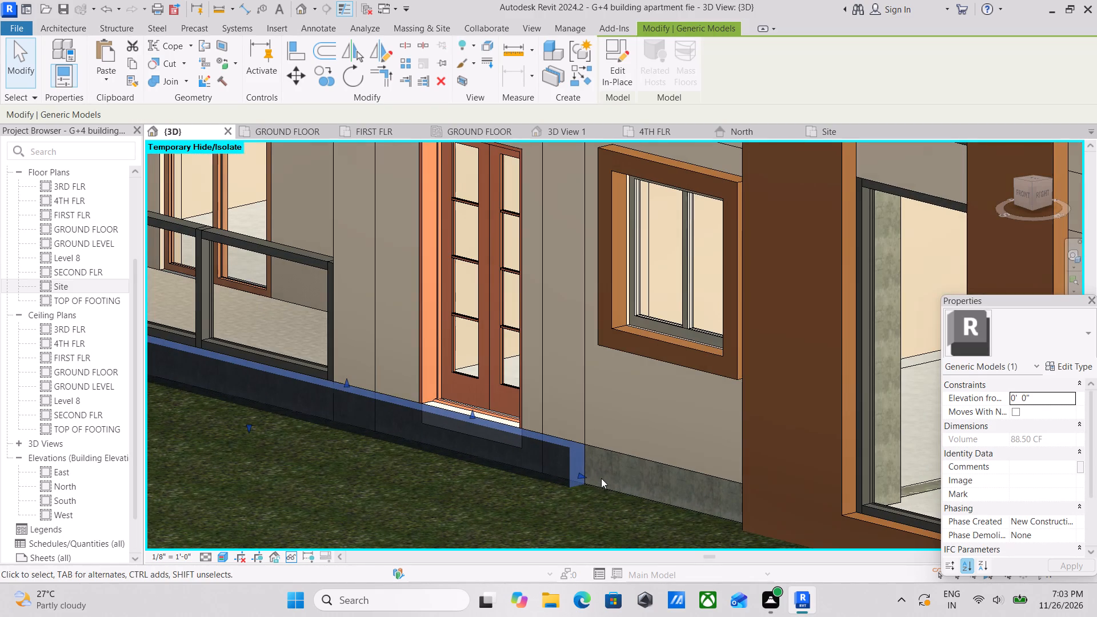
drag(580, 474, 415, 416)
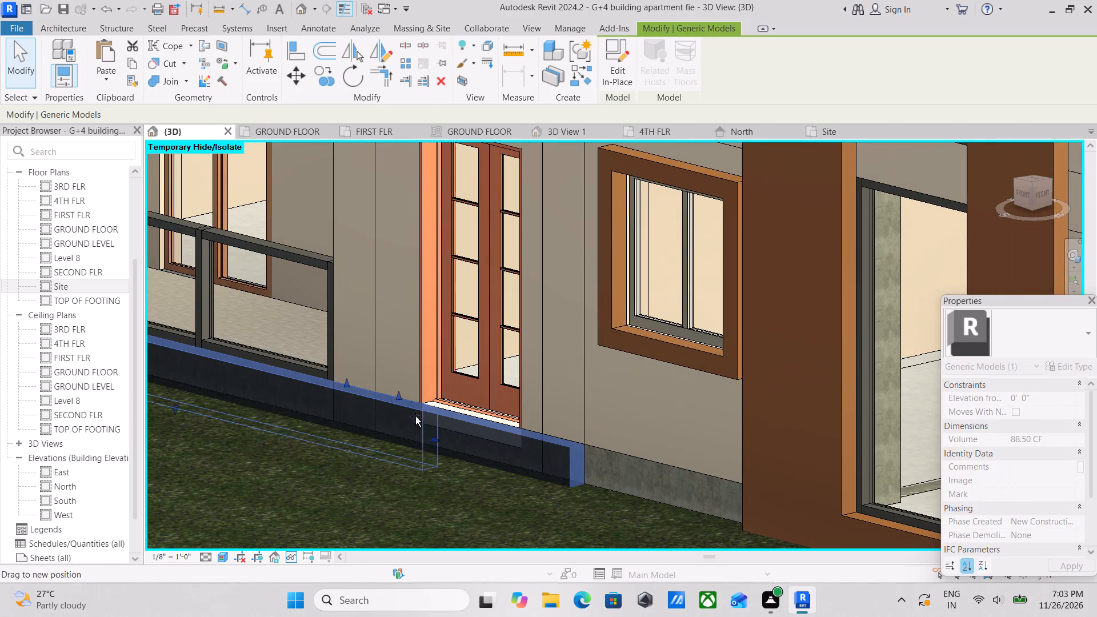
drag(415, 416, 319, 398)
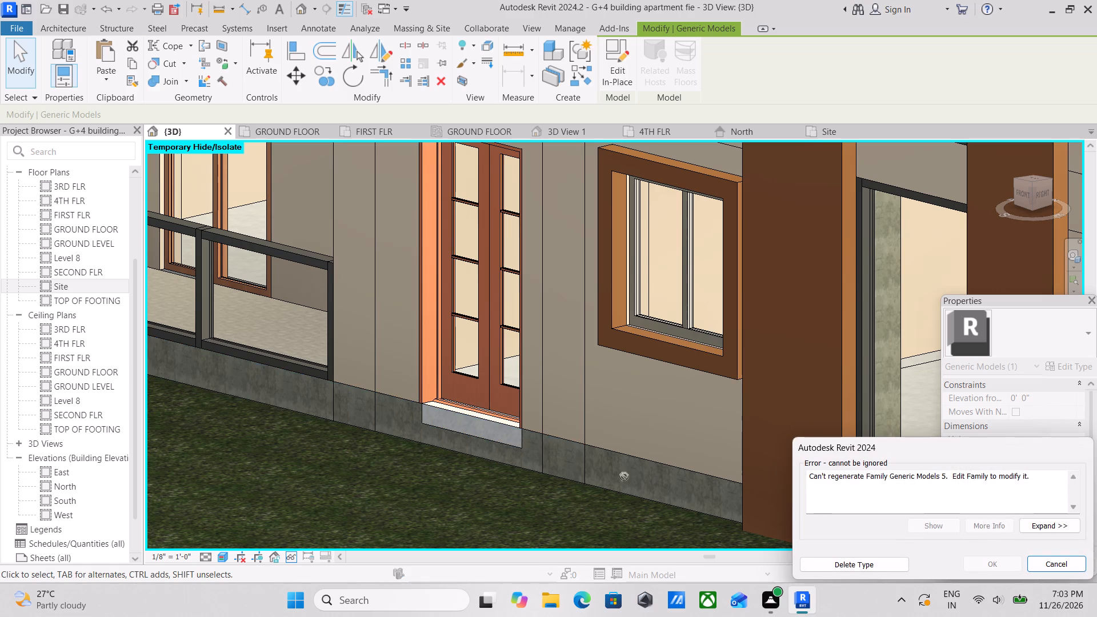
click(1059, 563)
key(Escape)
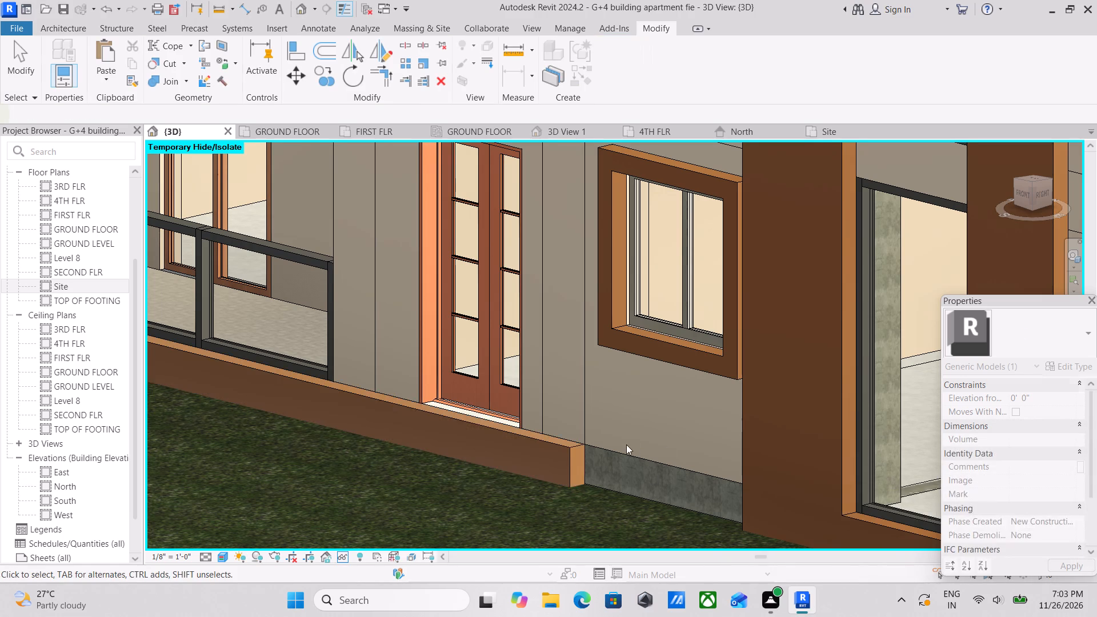
Shorten the brown base band by pulling its free end back to partway across the entrance door.
scroll(626, 444, down, 2)
middle_drag(555, 462, 576, 459)
scroll(579, 456, down, 7)
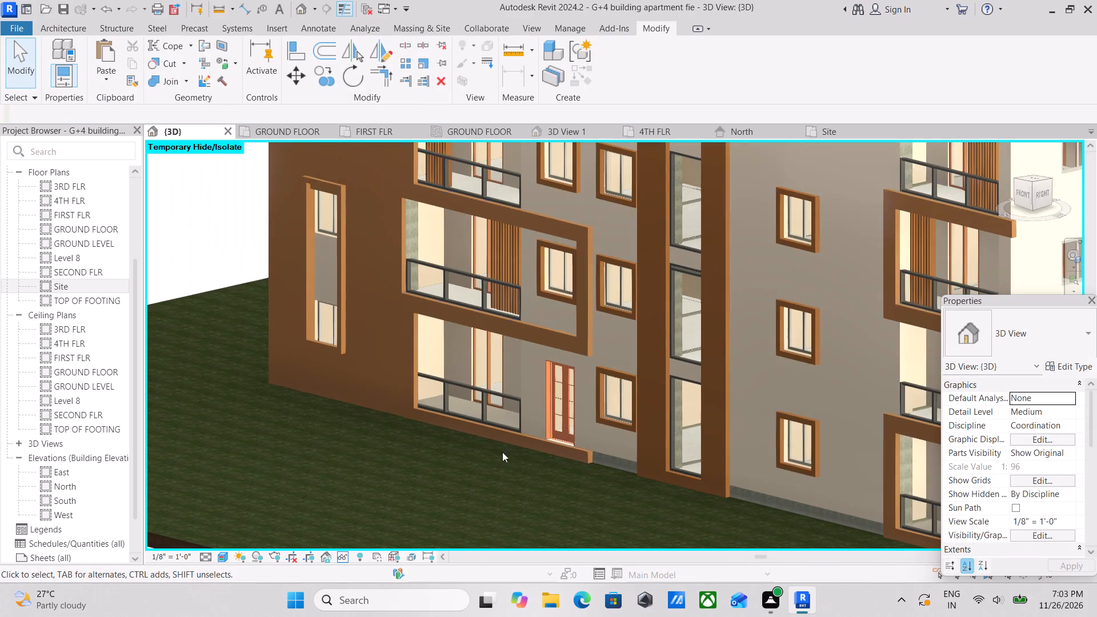
shift+middle_drag(475, 438, 554, 433)
middle_drag(572, 433, 302, 402)
scroll(446, 435, up, 1)
middle_drag(441, 471, 489, 384)
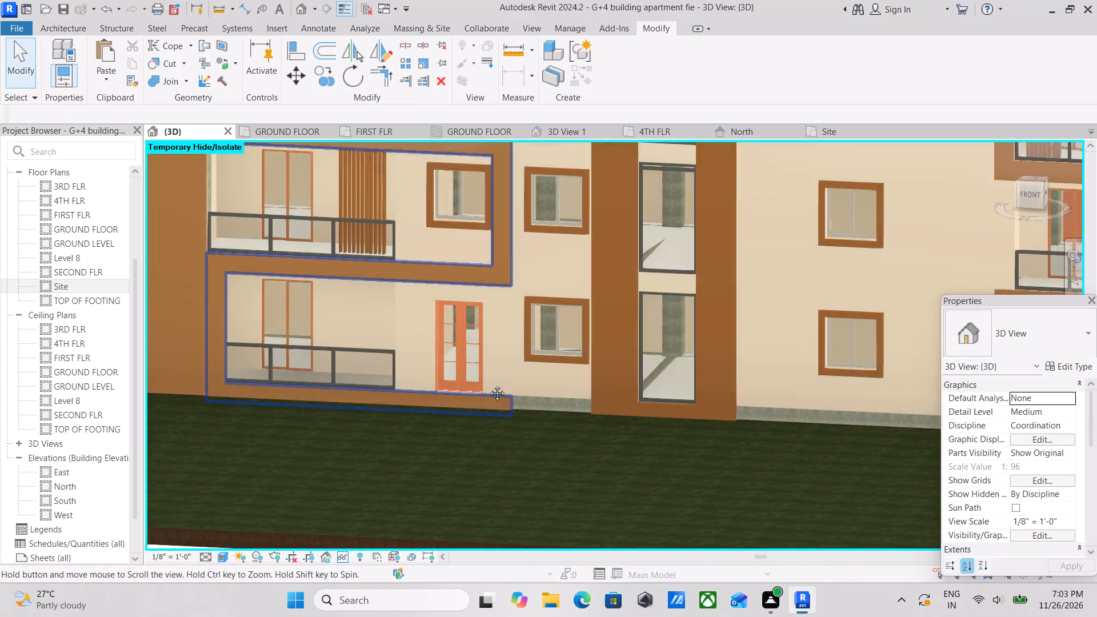
middle_drag(489, 384, 490, 383)
scroll(443, 402, up, 6)
middle_drag(511, 398, 397, 439)
scroll(469, 419, up, 7)
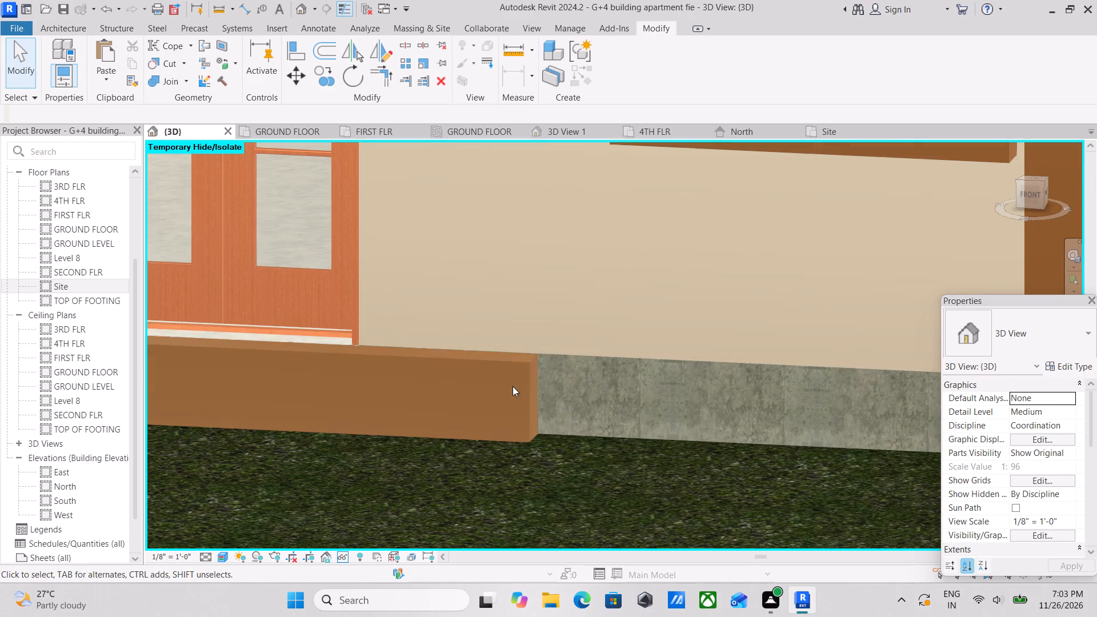
click(534, 361)
middle_drag(400, 415, 500, 451)
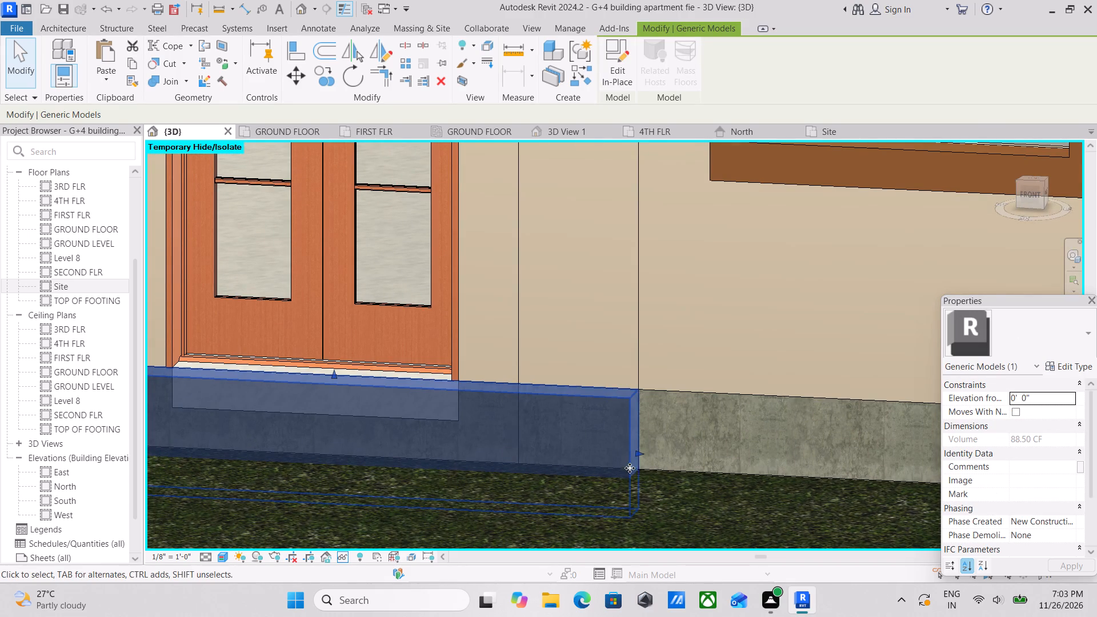
drag(638, 464, 618, 464)
click(618, 464)
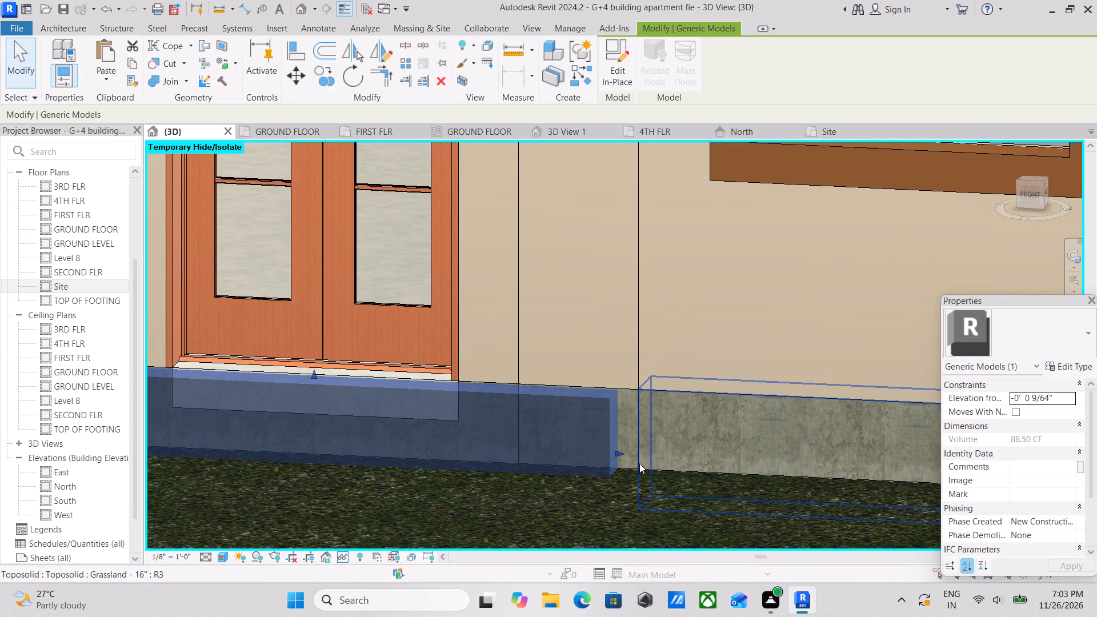
drag(624, 459, 474, 451)
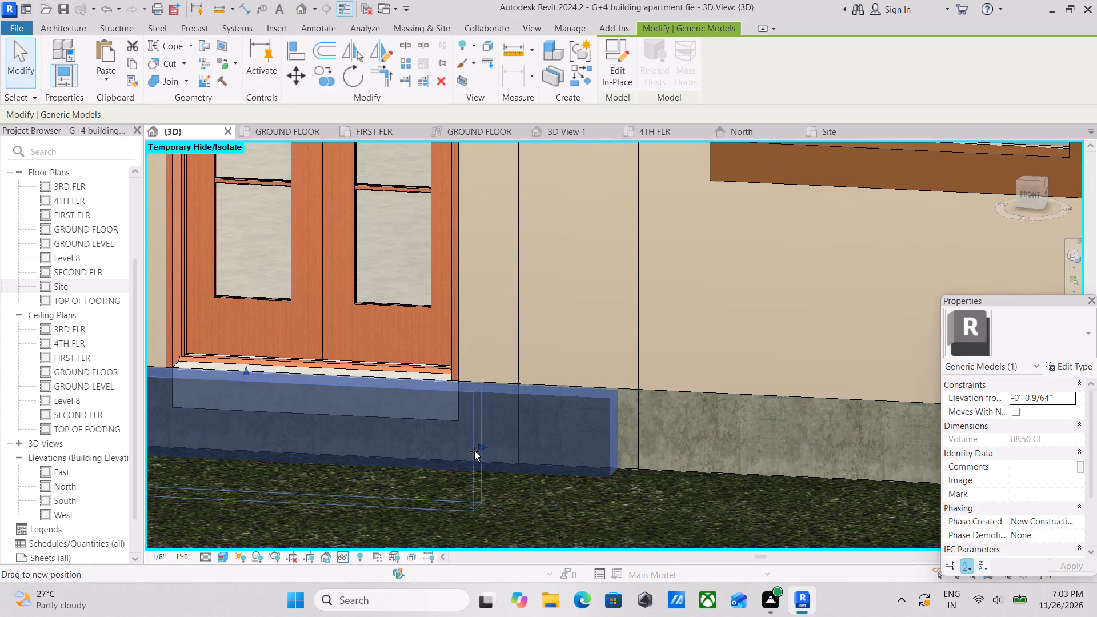
drag(474, 451, 277, 444)
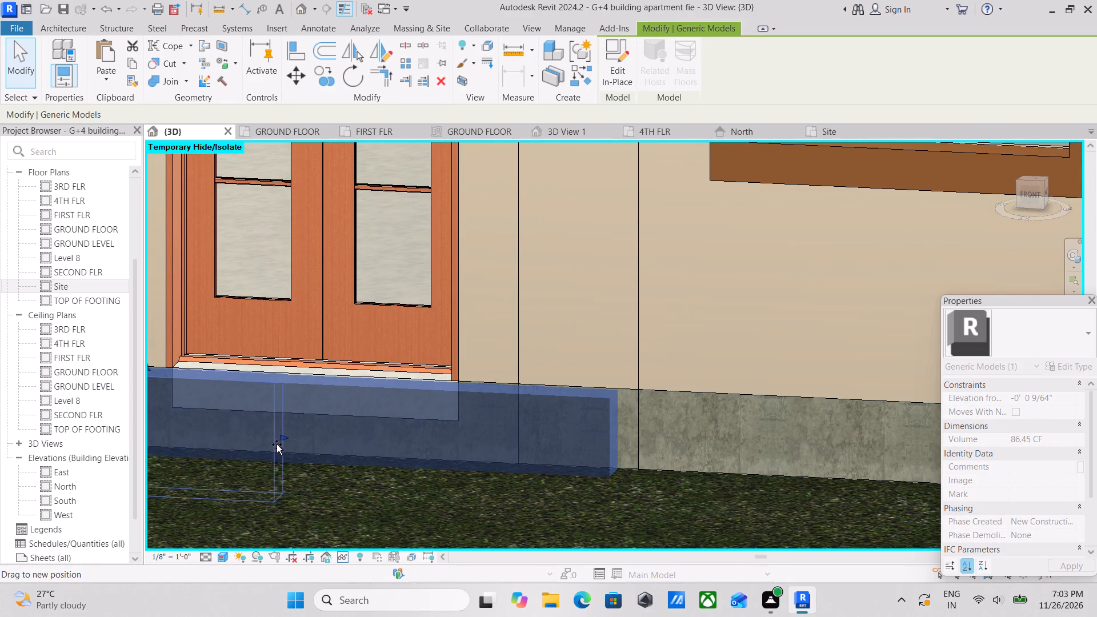
drag(277, 444, 259, 442)
Pull the brown band's free end farther back until it lines up with the door's balcony-side edge.
scroll(259, 442, down, 3)
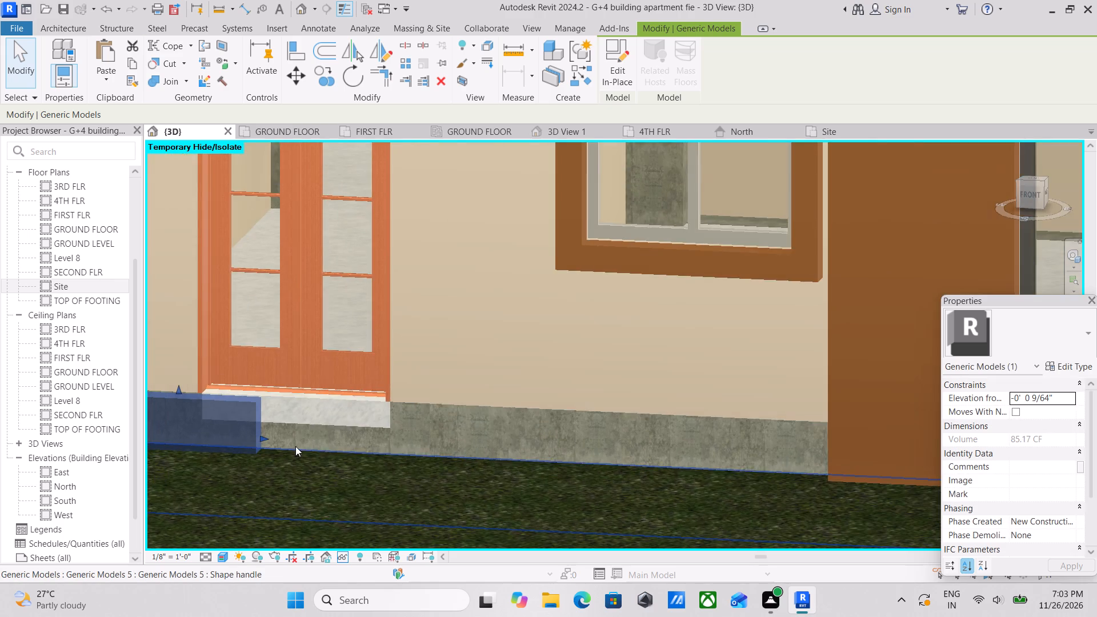
middle_click(295, 446)
middle_drag(295, 446, 371, 472)
scroll(441, 446, up, 10)
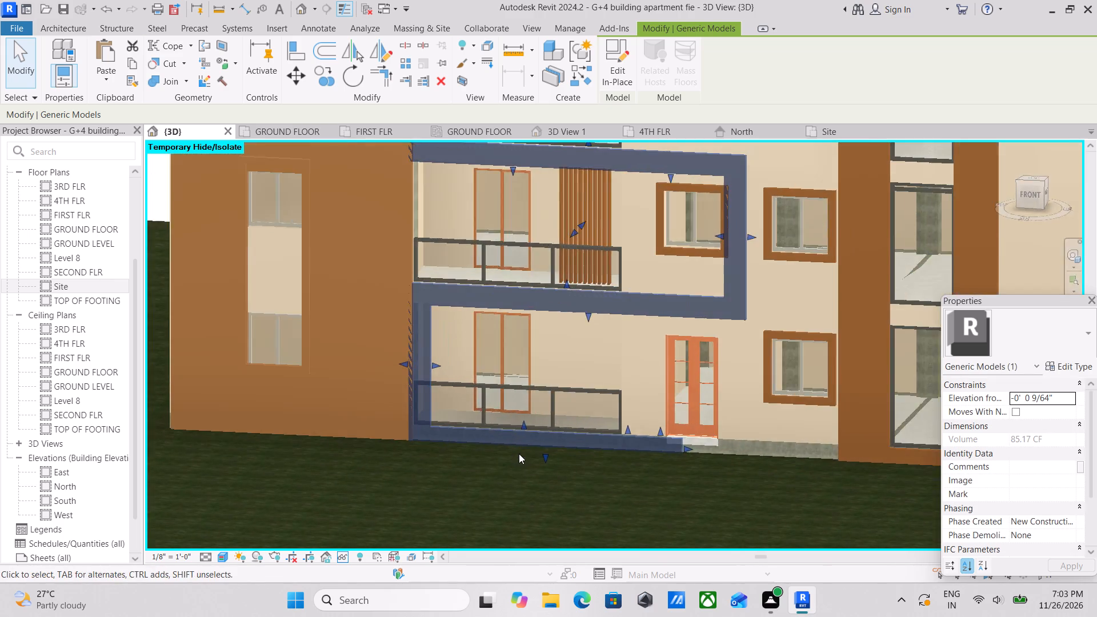
scroll(519, 454, up, 1)
middle_drag(519, 454, 582, 508)
scroll(653, 439, up, 8)
middle_drag(720, 410, 699, 449)
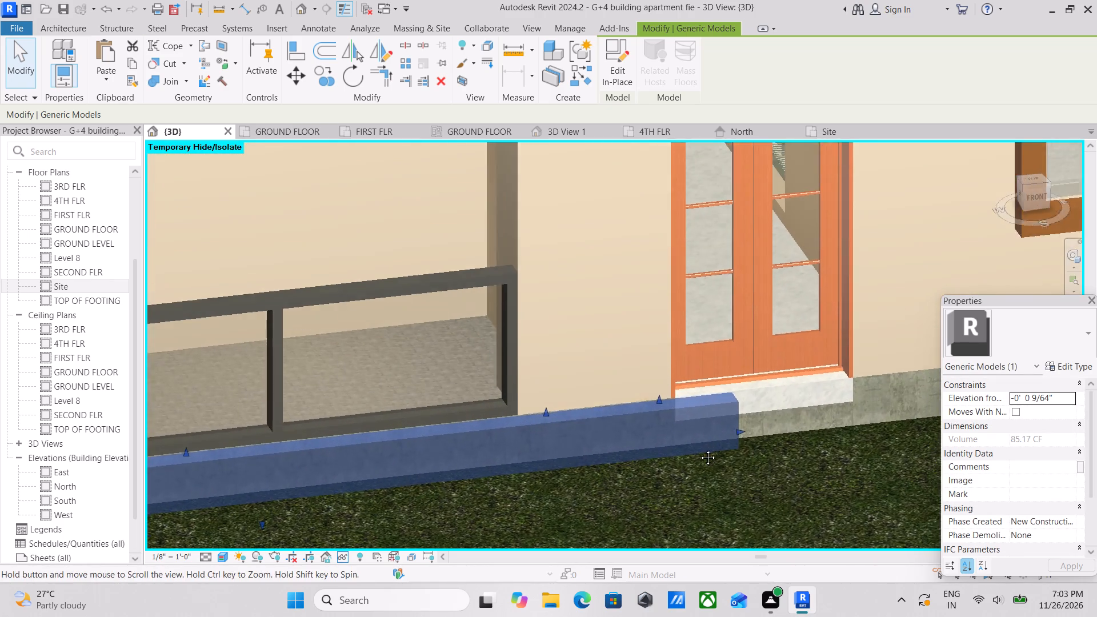
middle_drag(699, 449, 679, 466)
scroll(713, 414, up, 5)
scroll(700, 499, down, 1)
middle_drag(699, 499, 687, 440)
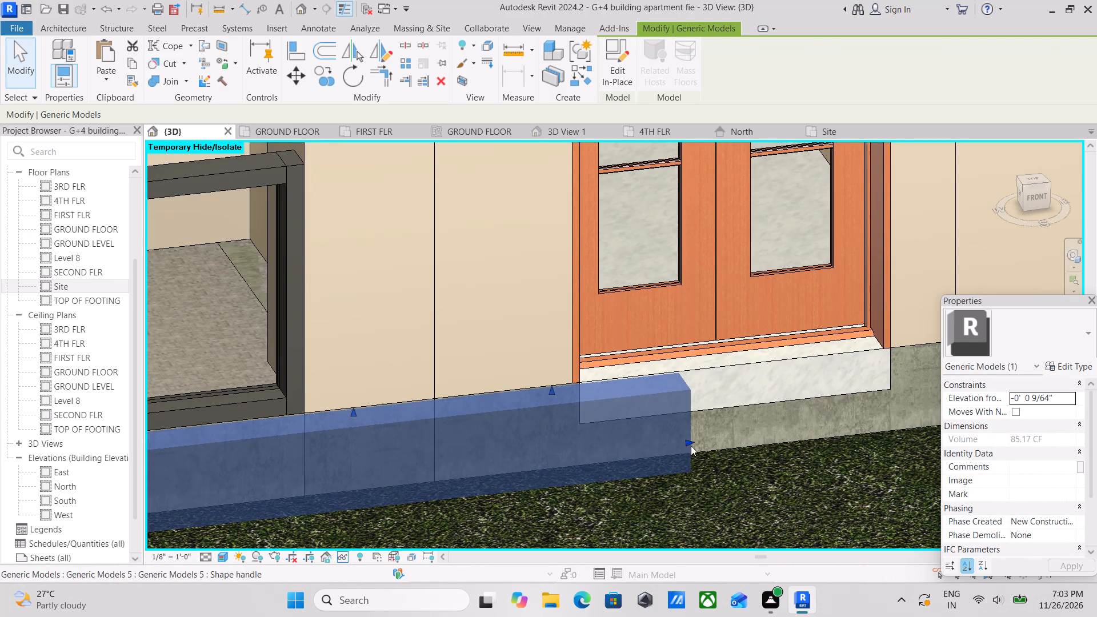
drag(687, 441, 576, 445)
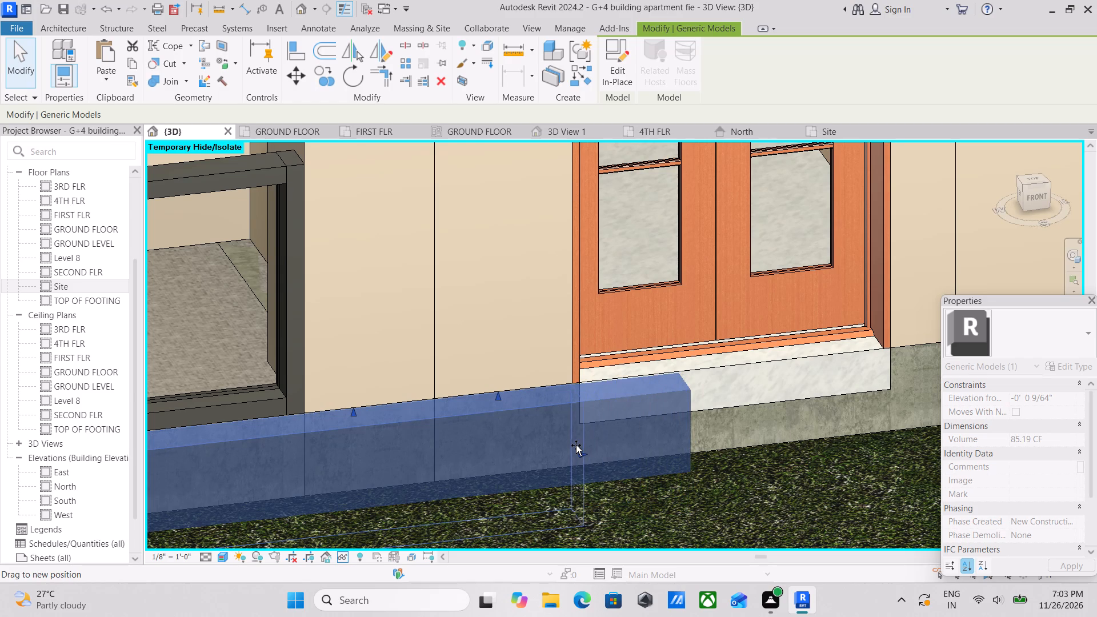
drag(576, 445, 578, 445)
scroll(578, 445, down, 3)
key(Escape)
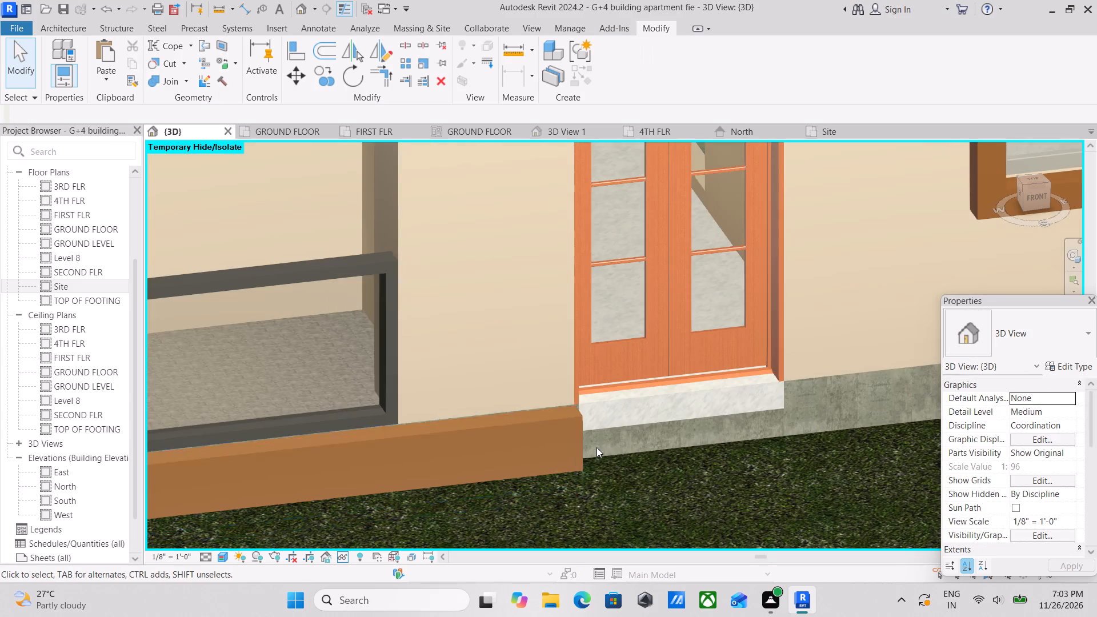
key(Escape)
Examine the shortened band's end beside the entrance door and its white step from several angles.
scroll(597, 447, down, 6)
shift+middle_drag(633, 450, 628, 441)
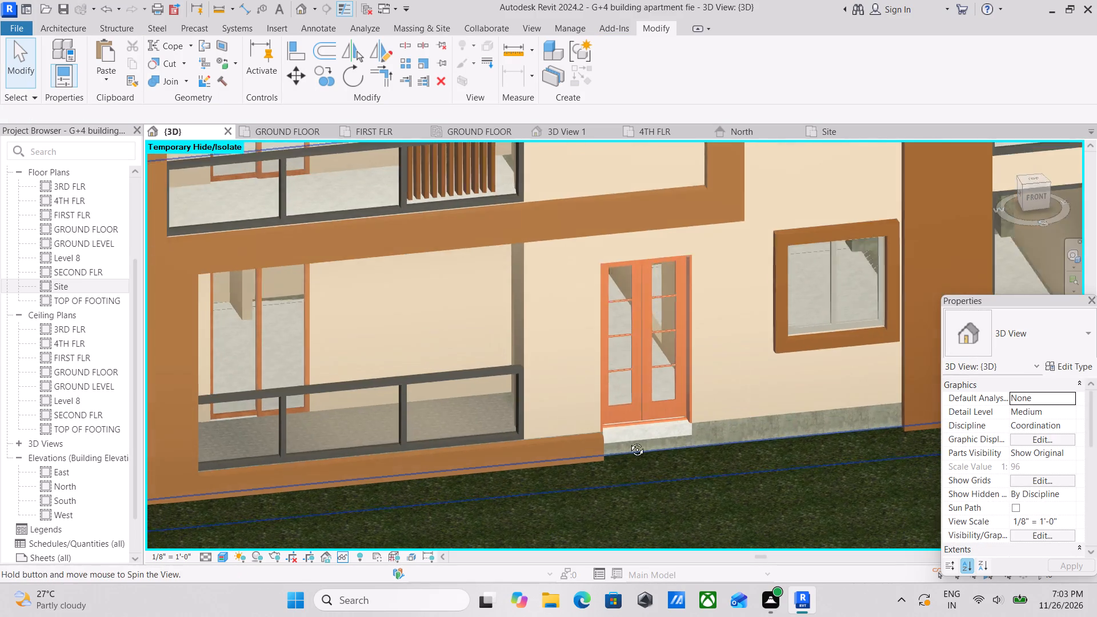
shift+middle_drag(628, 441, 543, 414)
scroll(594, 475, up, 5)
scroll(671, 499, up, 3)
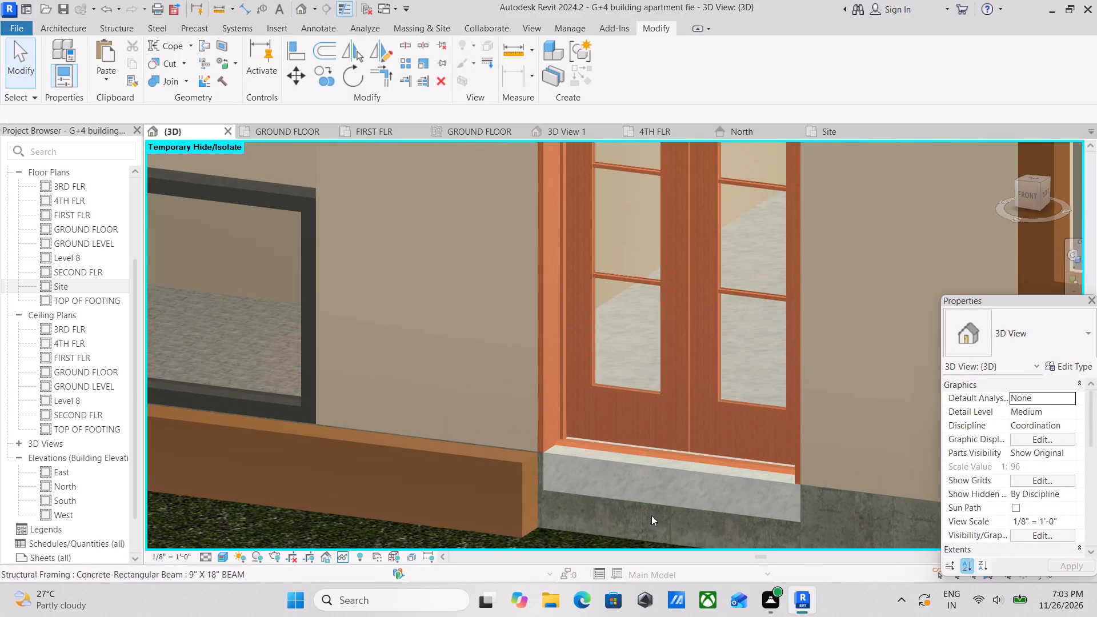
middle_drag(656, 496, 529, 397)
scroll(461, 449, up, 2)
scroll(785, 332, up, 4)
scroll(763, 344, down, 4)
shift+middle_drag(433, 444, 510, 448)
scroll(456, 404, down, 2)
middle_drag(456, 404, 456, 404)
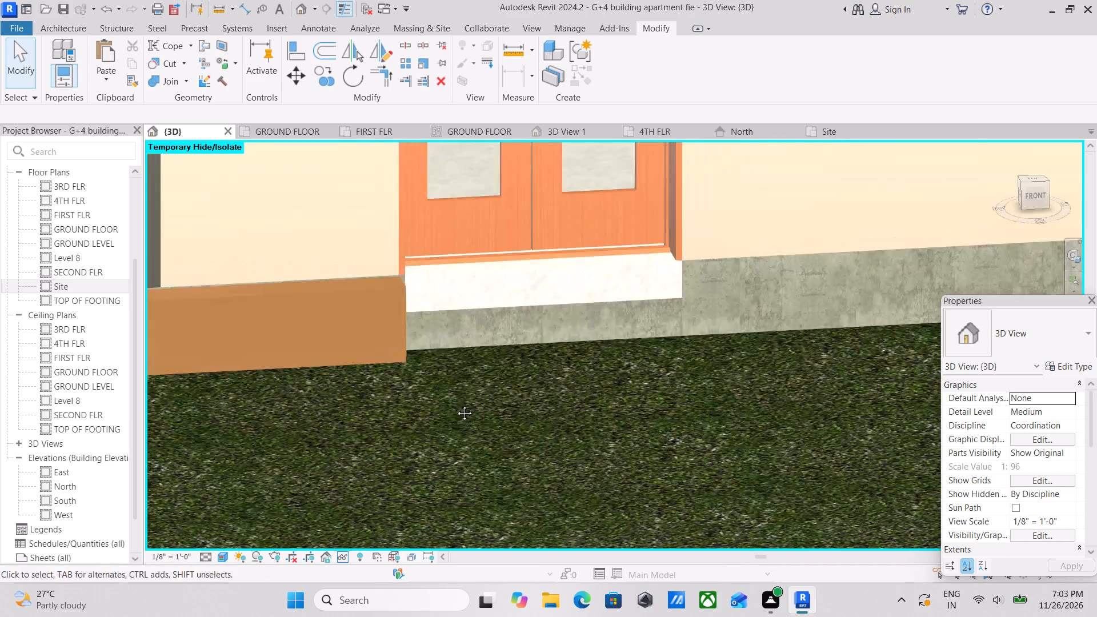
middle_drag(456, 404, 524, 528)
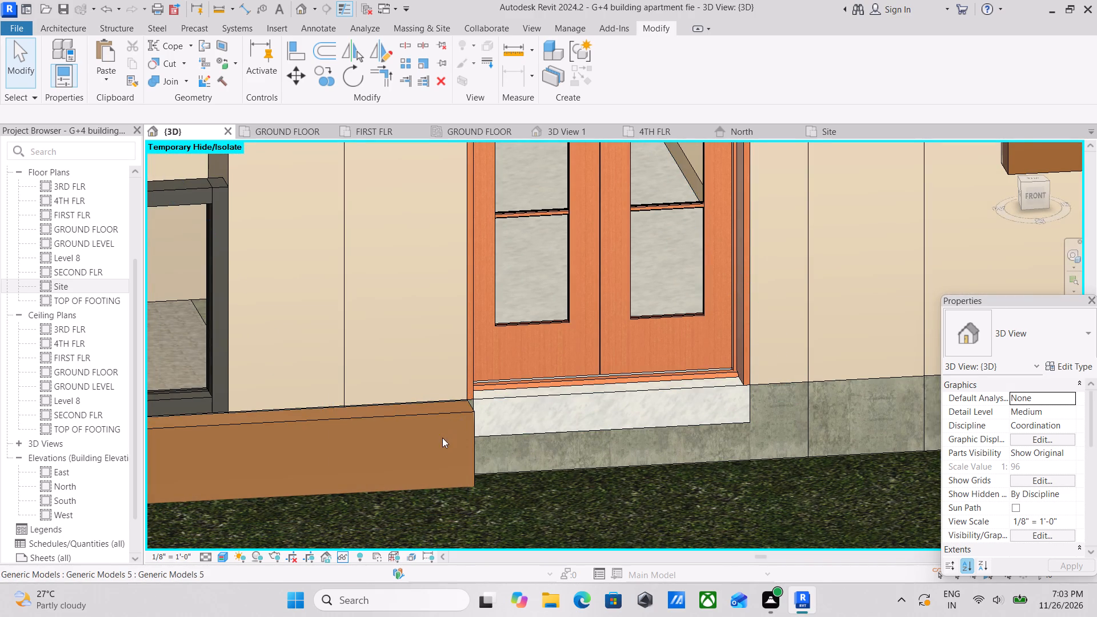
Shorten the brown band slightly more so its free end stops just clear of the entrance door frame and step.
scroll(470, 418, down, 11)
middle_drag(307, 455, 531, 432)
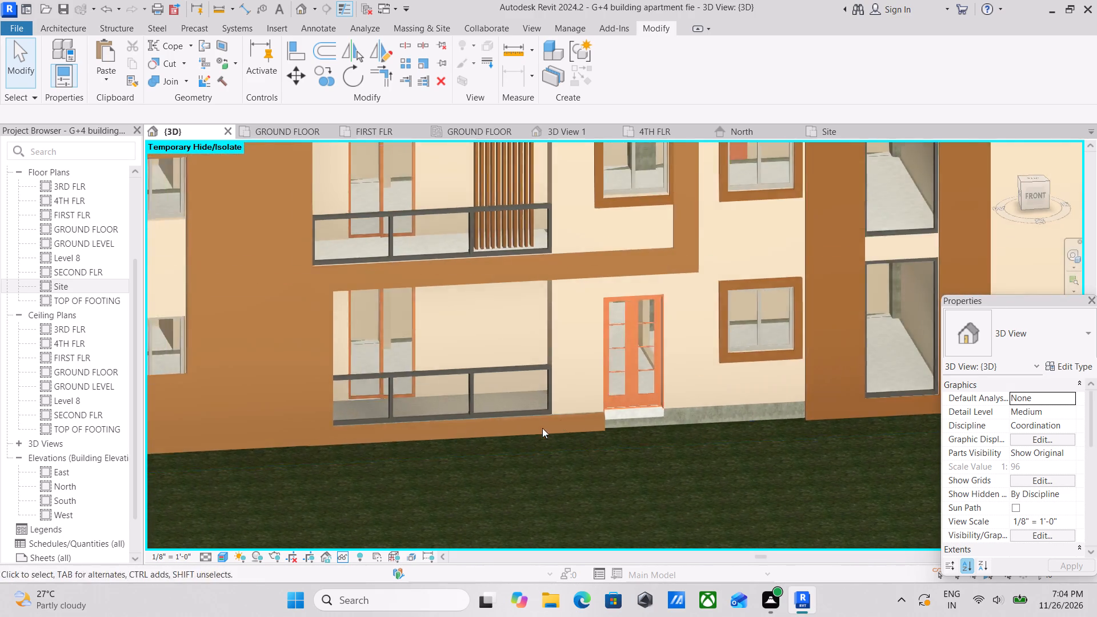
middle_drag(308, 436, 409, 476)
scroll(704, 470, up, 8)
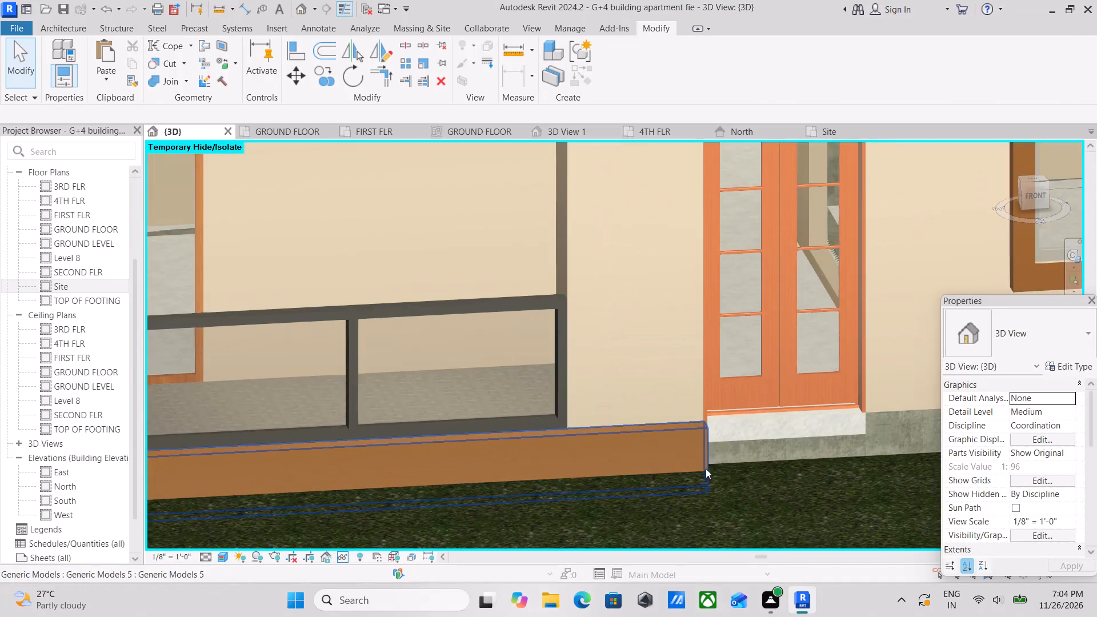
scroll(706, 468, up, 2)
click(708, 444)
scroll(708, 444, down, 1)
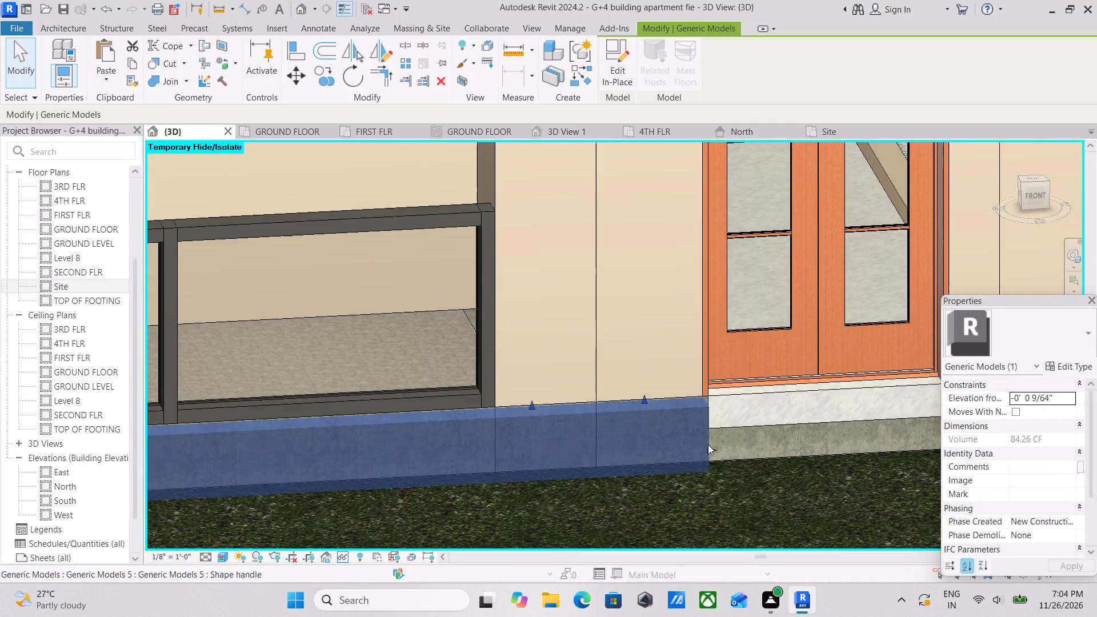
scroll(708, 444, down, 1)
middle_drag(708, 444, 659, 474)
scroll(652, 476, up, 3)
drag(666, 474, 650, 474)
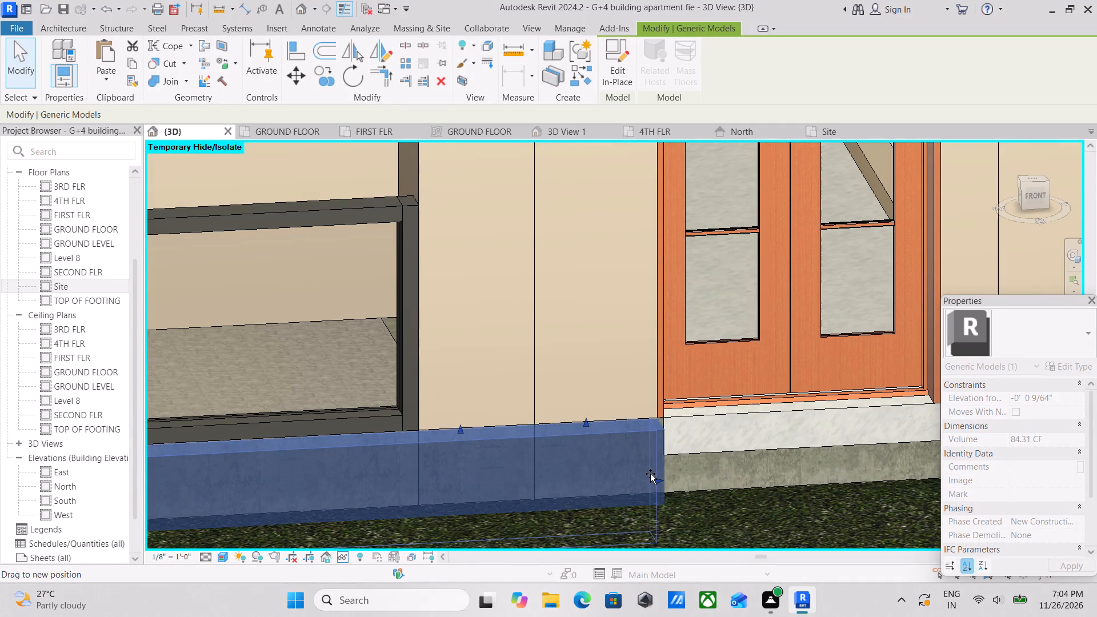
drag(650, 474, 646, 474)
scroll(646, 474, down, 3)
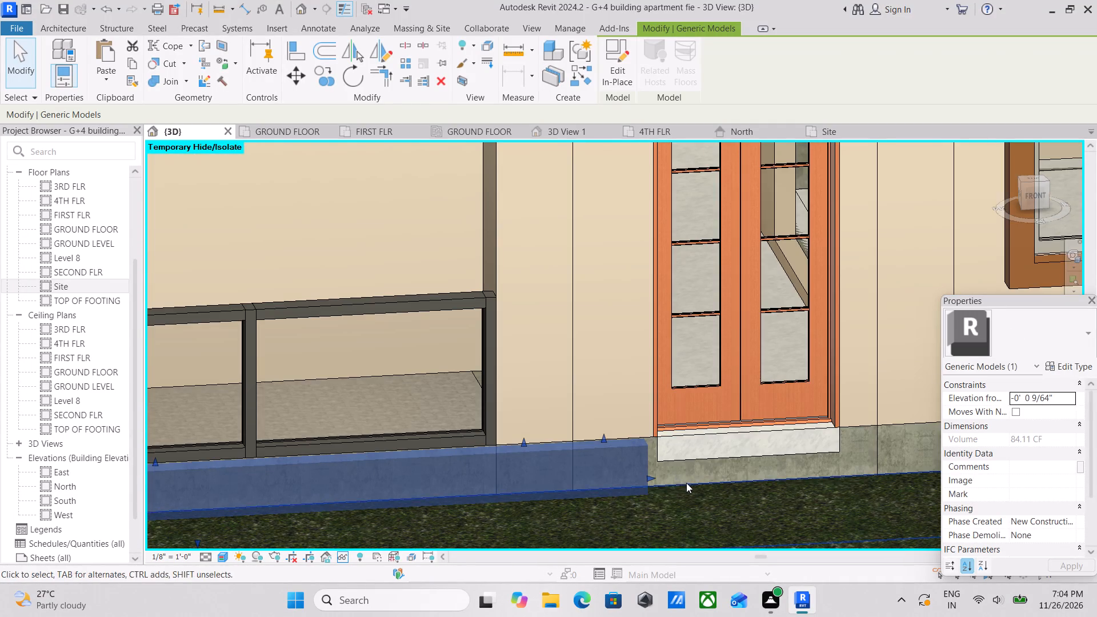
key(Escape)
Start a new in-place model component in the Generic Models category.
scroll(686, 483, down, 1)
middle_drag(686, 483, 608, 499)
scroll(621, 489, down, 3)
middle_drag(647, 499, 576, 483)
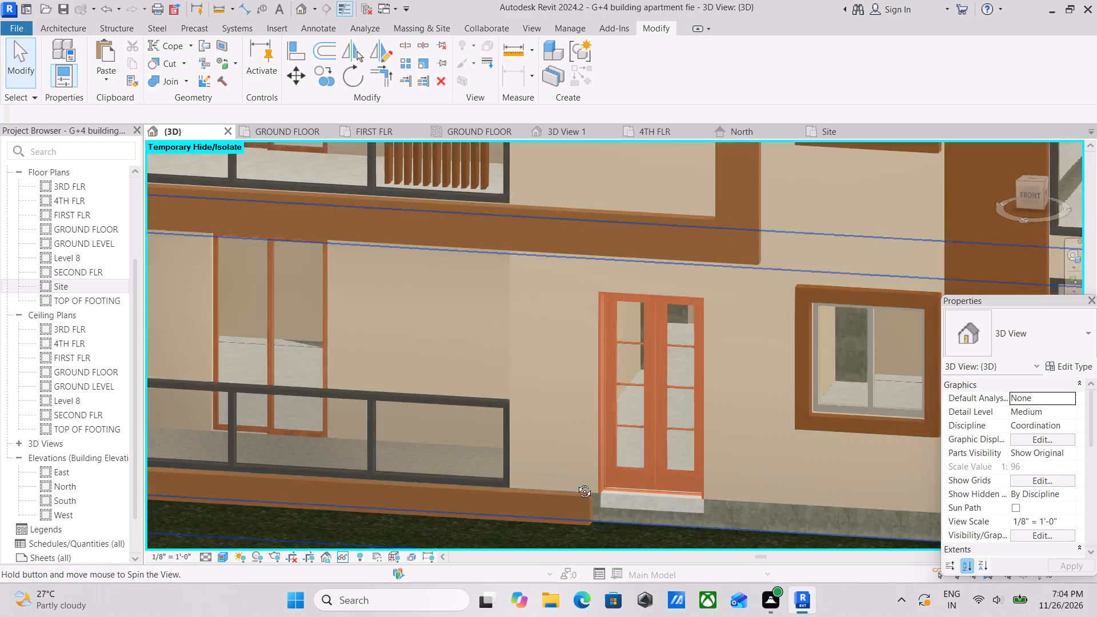
middle_drag(576, 483, 535, 466)
middle_drag(553, 503, 521, 396)
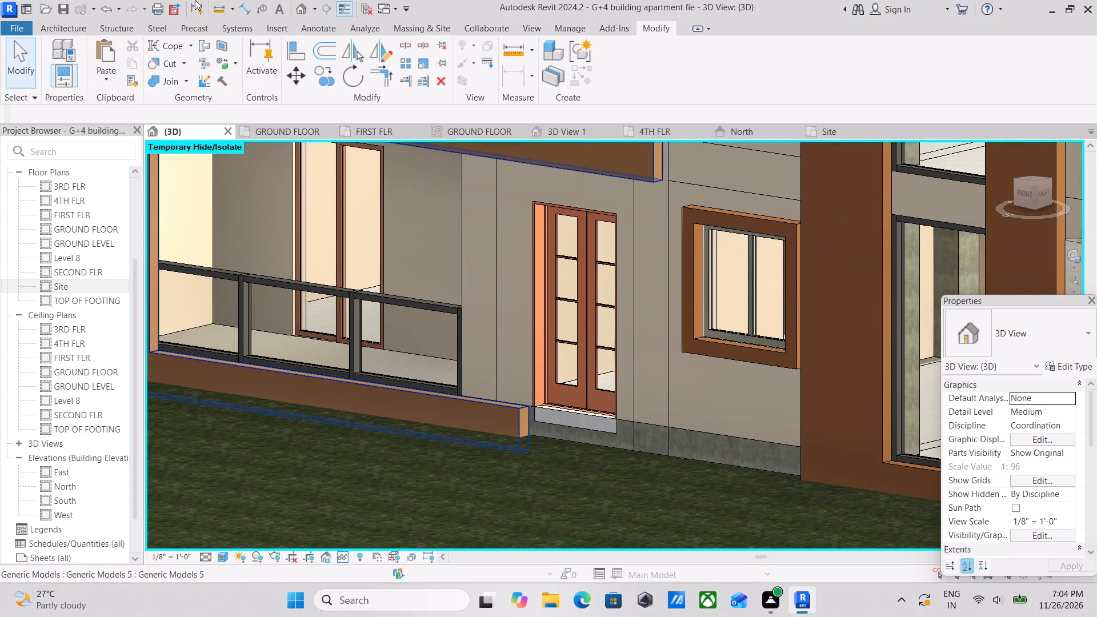
click(48, 22)
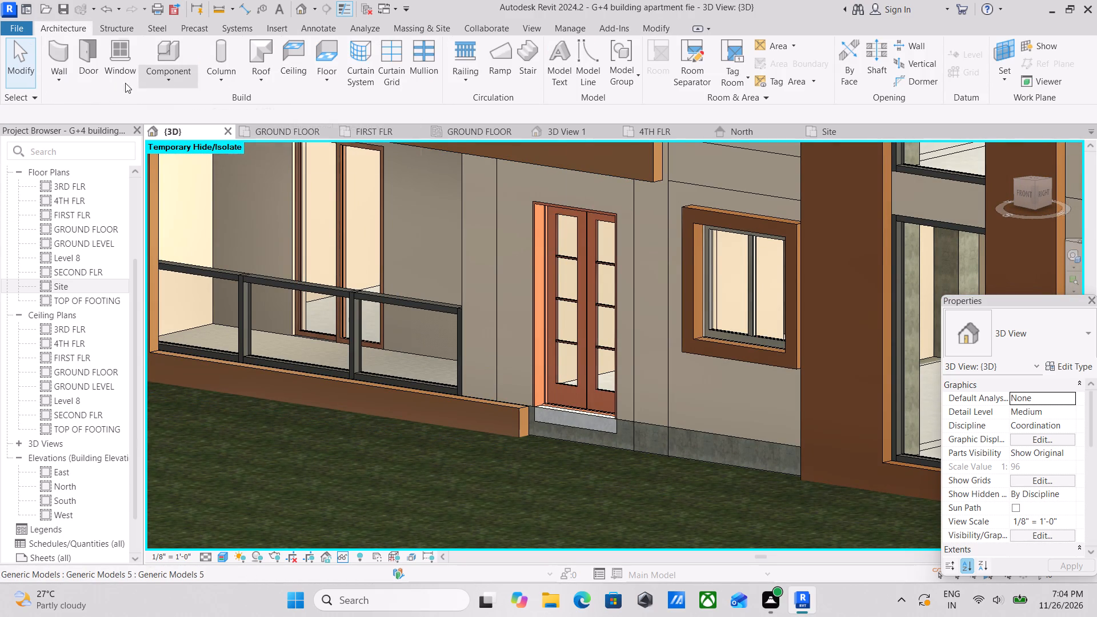
click(254, 79)
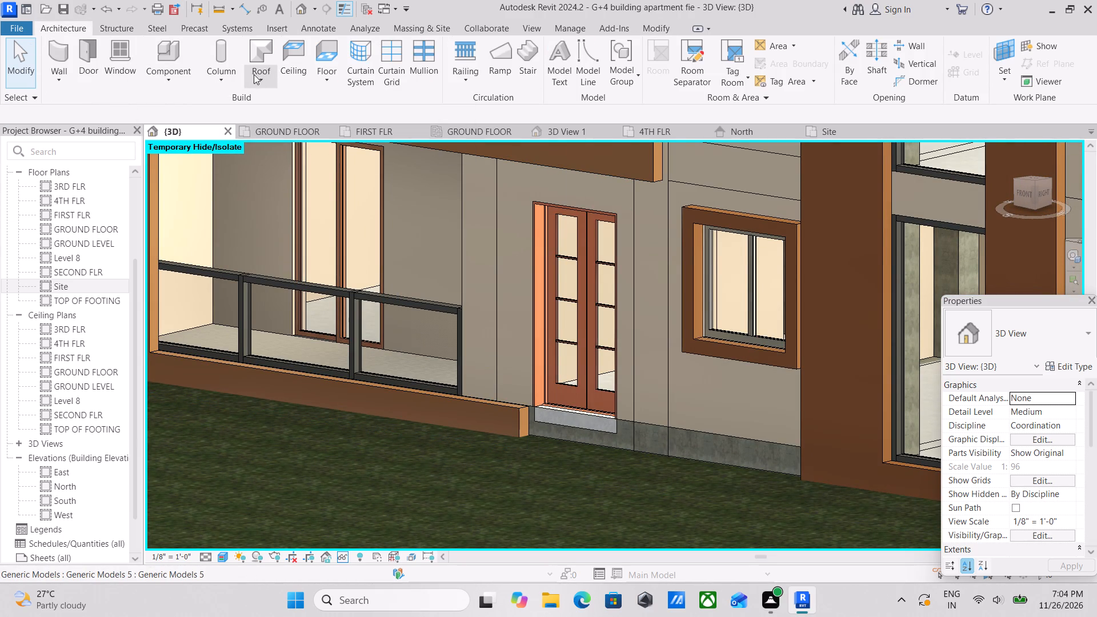
click(261, 72)
click(182, 72)
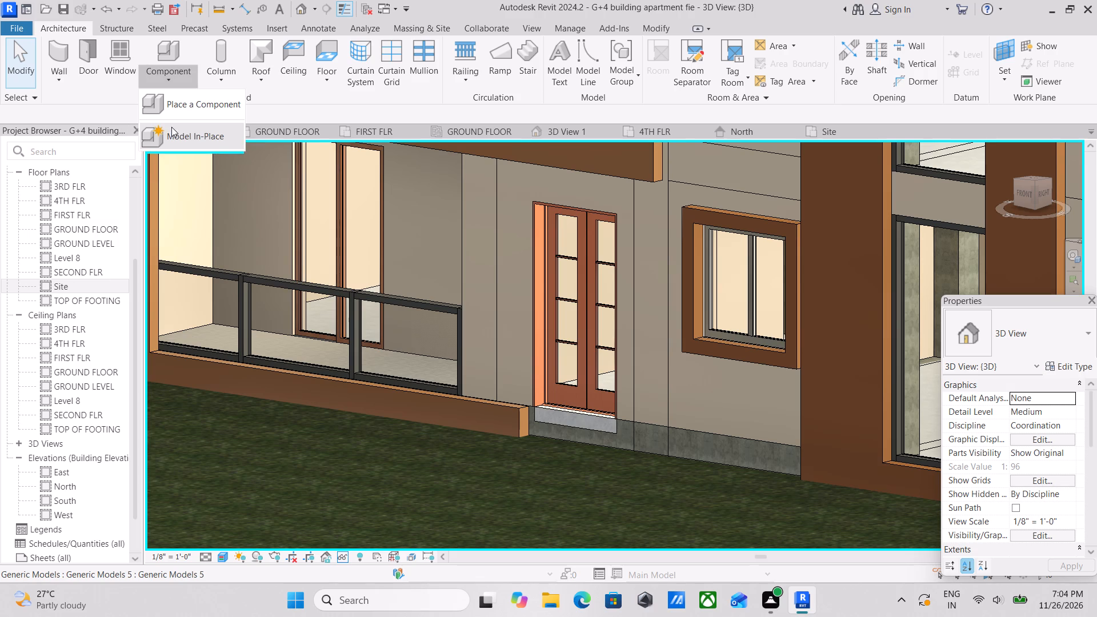
click(173, 131)
scroll(517, 276, down, 4)
scroll(469, 286, down, 1)
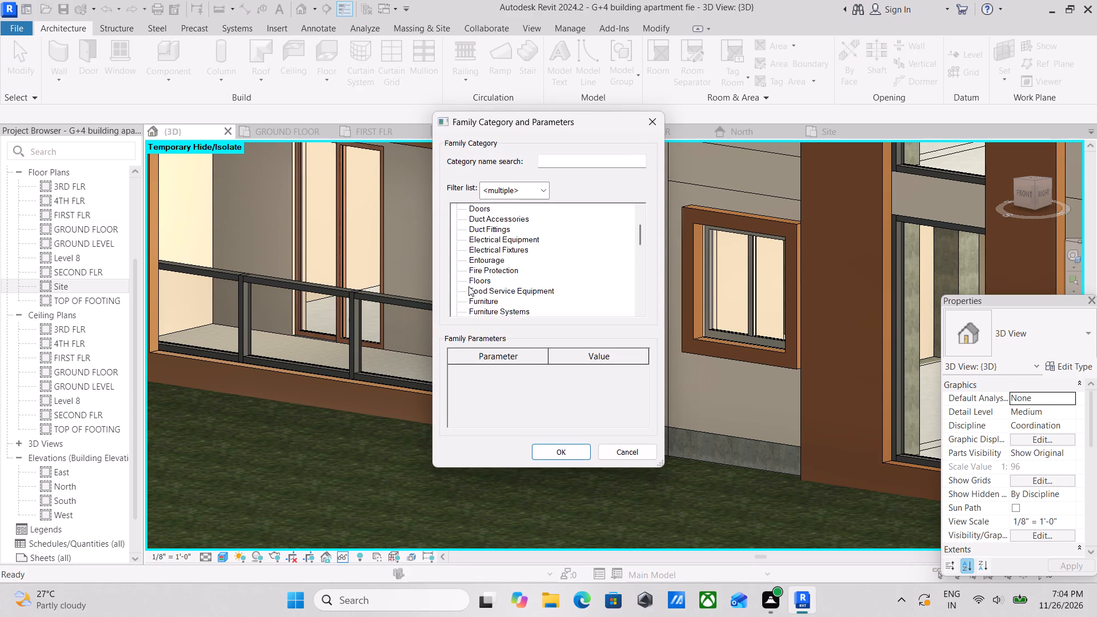
scroll(469, 286, down, 4)
click(490, 279)
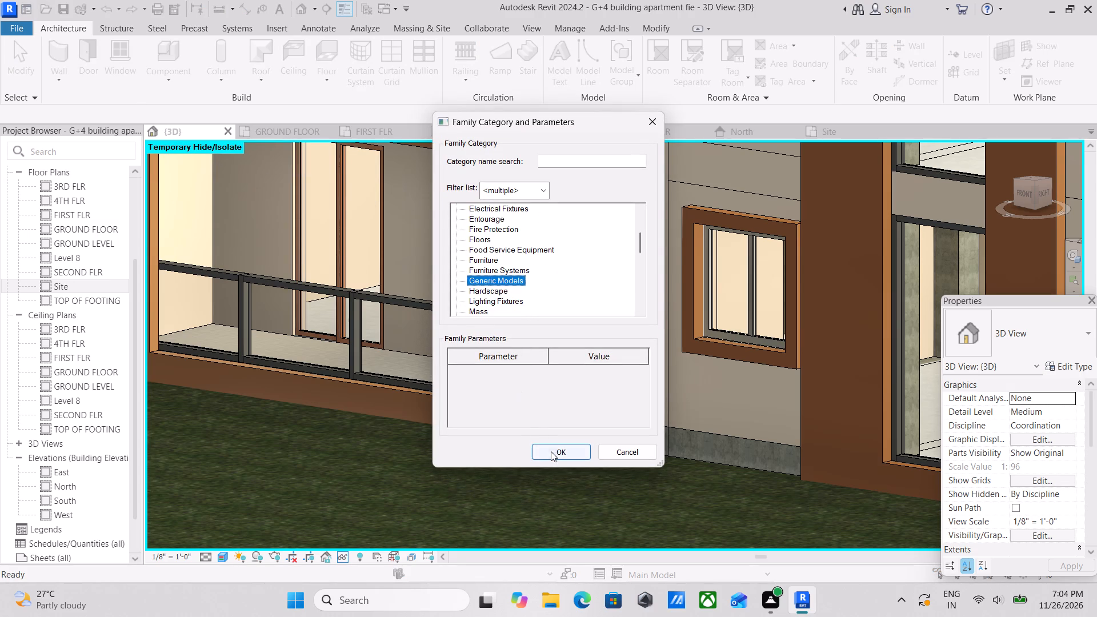
click(551, 451)
click(555, 319)
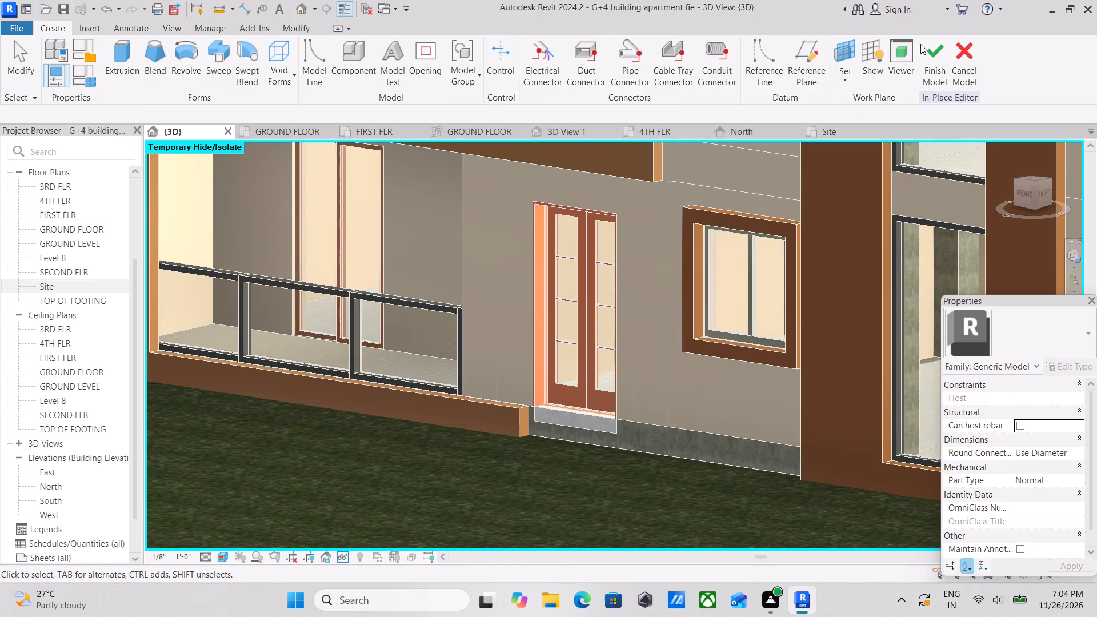
Set the work plane by picking the side wall's concrete base face, near the corner balcony's band end.
click(842, 73)
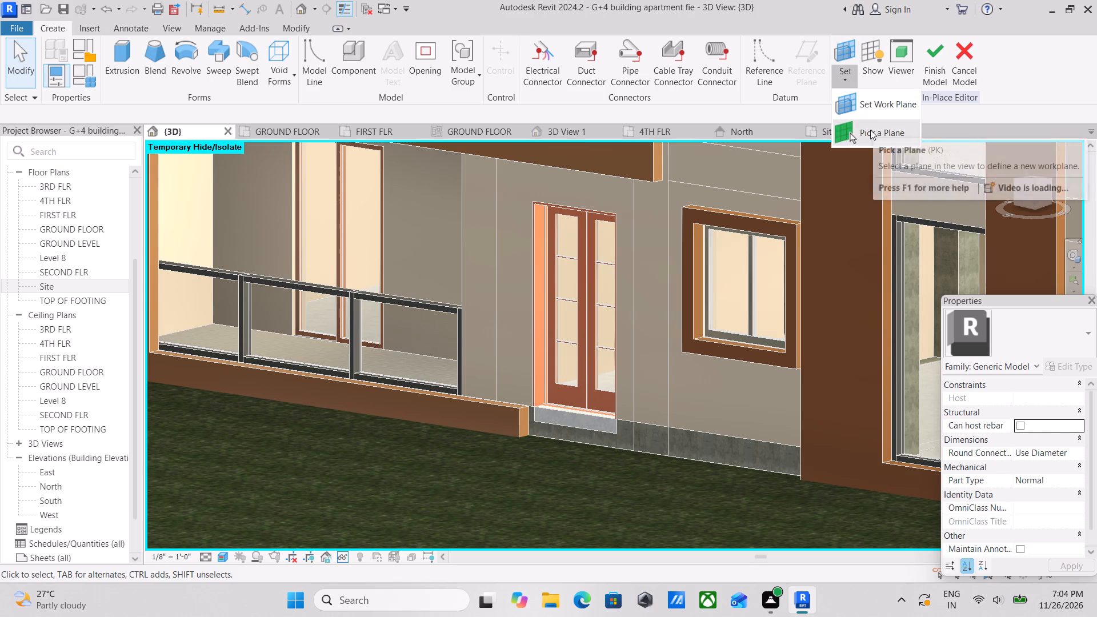
click(870, 130)
scroll(606, 246, down, 5)
middle_drag(606, 251, 324, 223)
middle_drag(690, 312, 351, 304)
scroll(626, 406, up, 7)
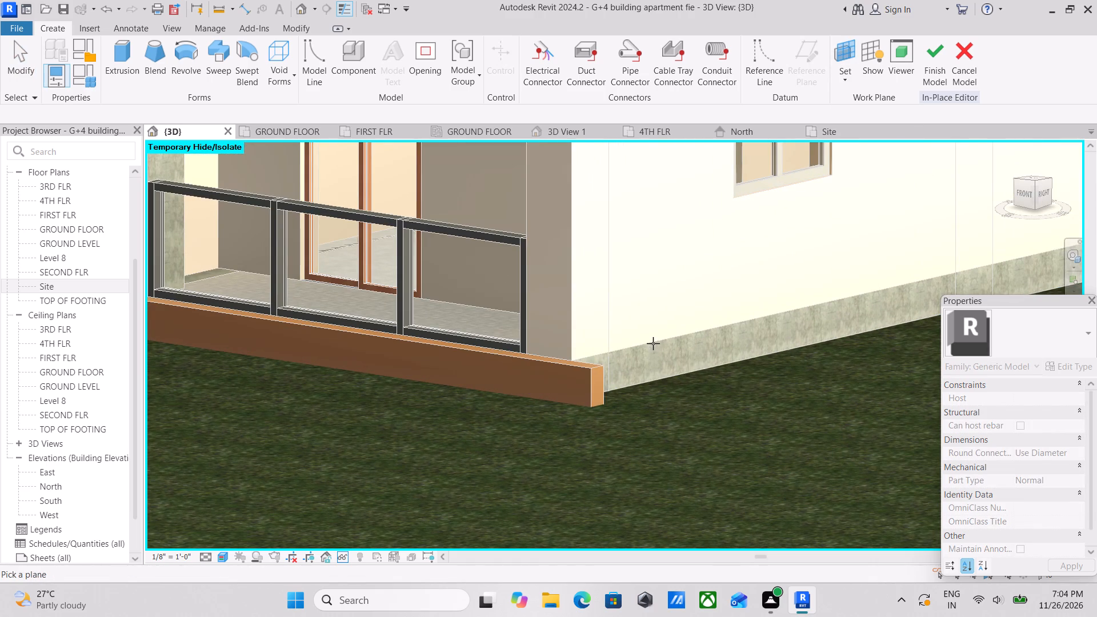
scroll(652, 343, up, 4)
click(632, 350)
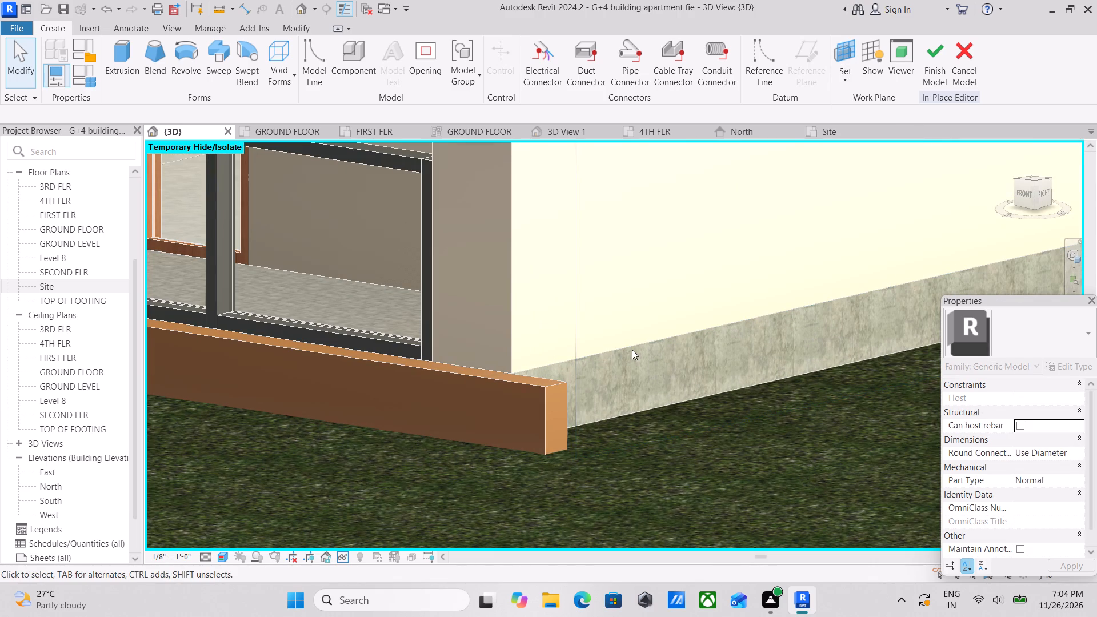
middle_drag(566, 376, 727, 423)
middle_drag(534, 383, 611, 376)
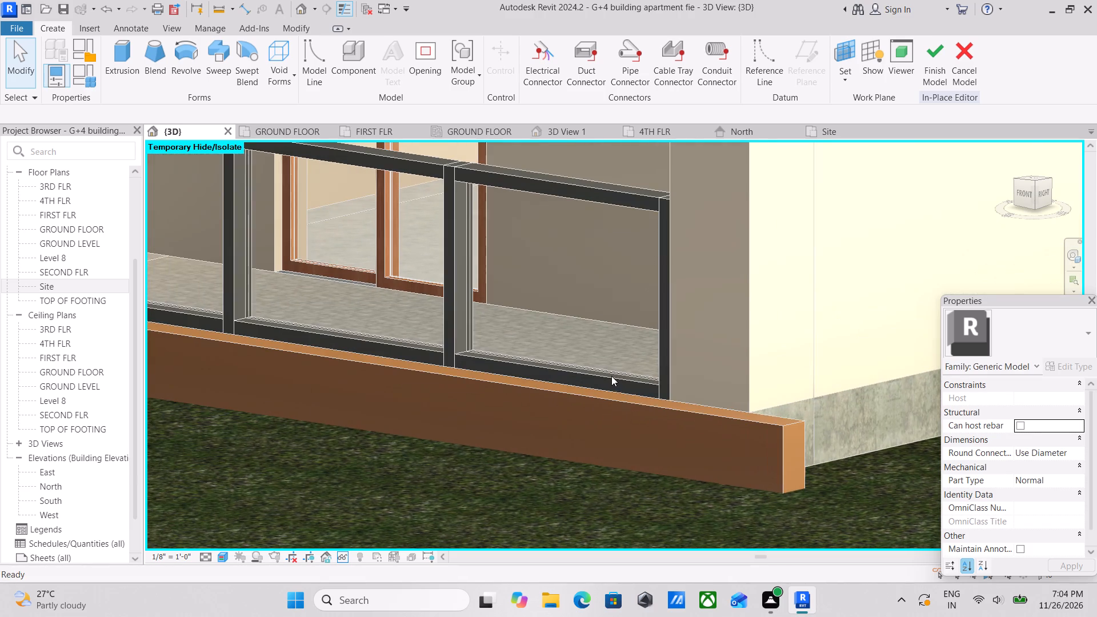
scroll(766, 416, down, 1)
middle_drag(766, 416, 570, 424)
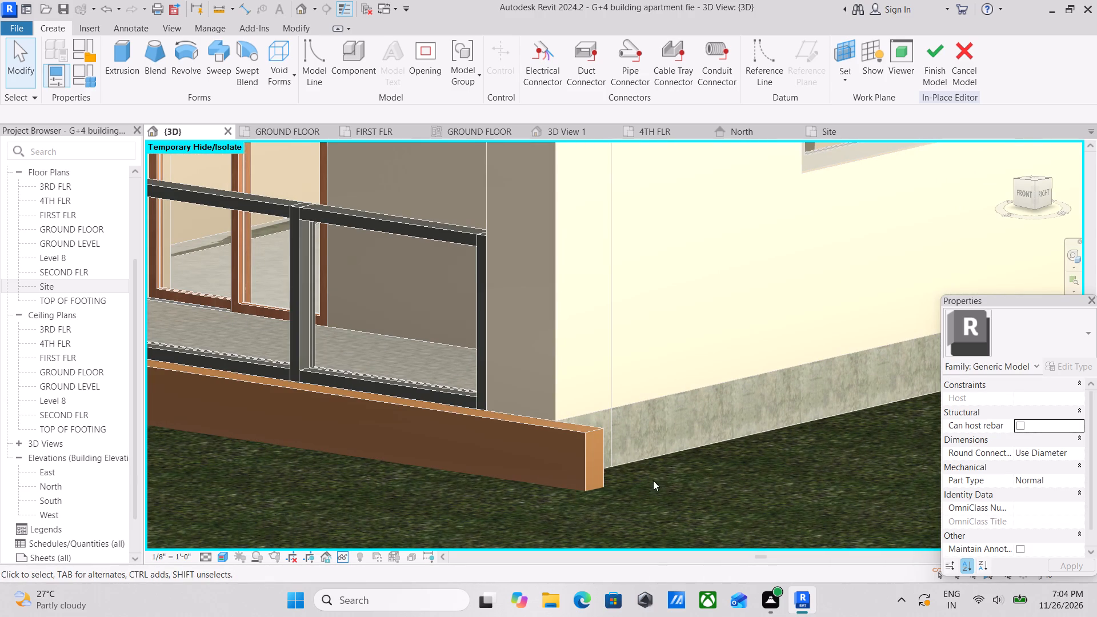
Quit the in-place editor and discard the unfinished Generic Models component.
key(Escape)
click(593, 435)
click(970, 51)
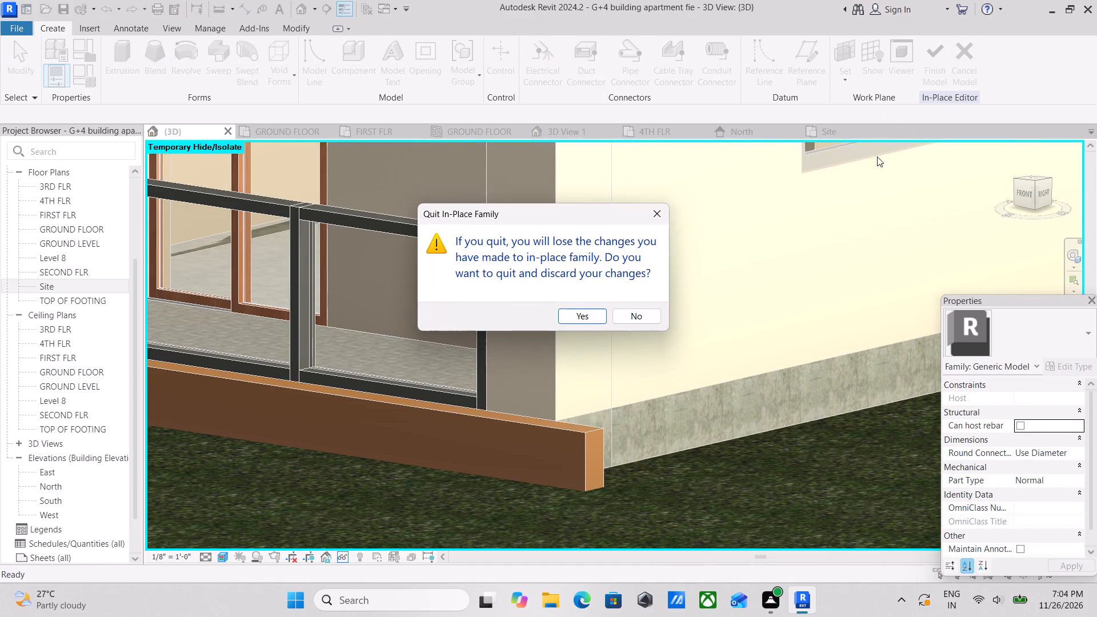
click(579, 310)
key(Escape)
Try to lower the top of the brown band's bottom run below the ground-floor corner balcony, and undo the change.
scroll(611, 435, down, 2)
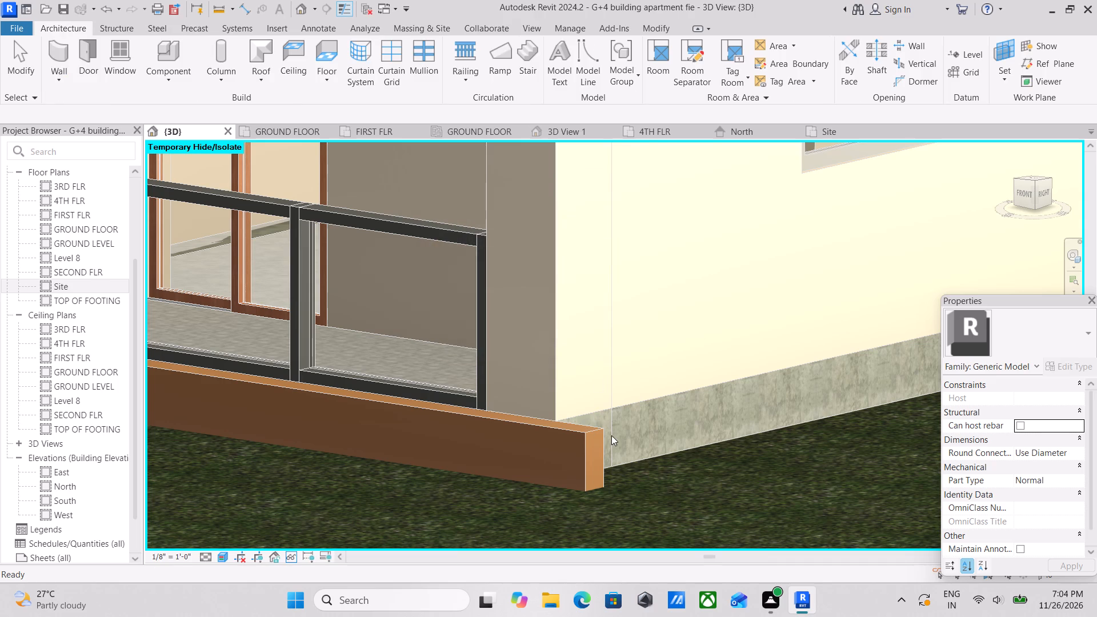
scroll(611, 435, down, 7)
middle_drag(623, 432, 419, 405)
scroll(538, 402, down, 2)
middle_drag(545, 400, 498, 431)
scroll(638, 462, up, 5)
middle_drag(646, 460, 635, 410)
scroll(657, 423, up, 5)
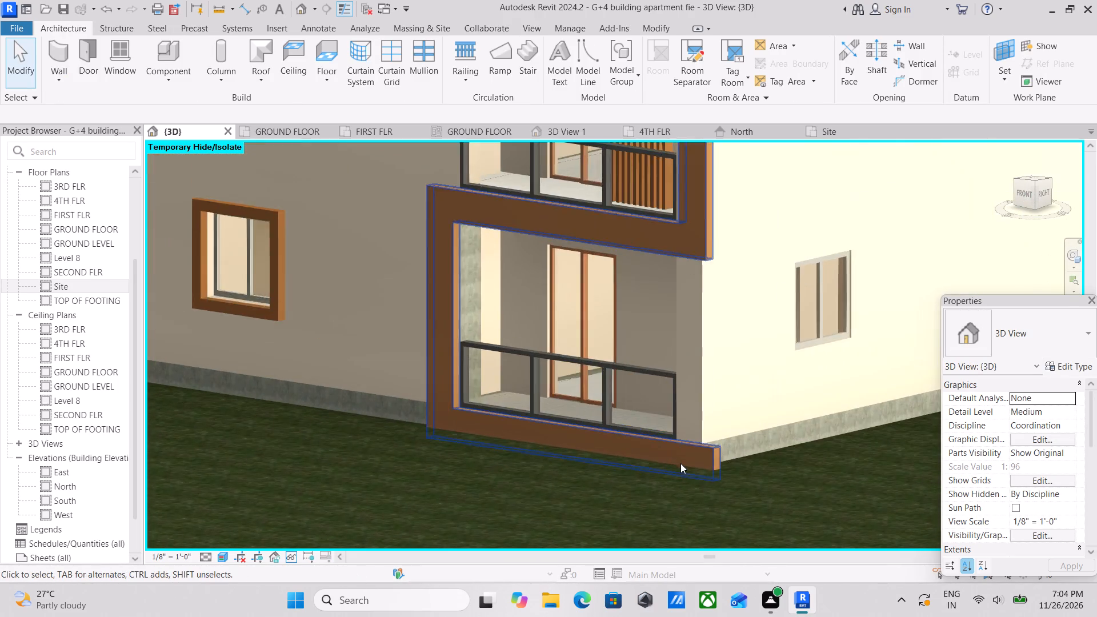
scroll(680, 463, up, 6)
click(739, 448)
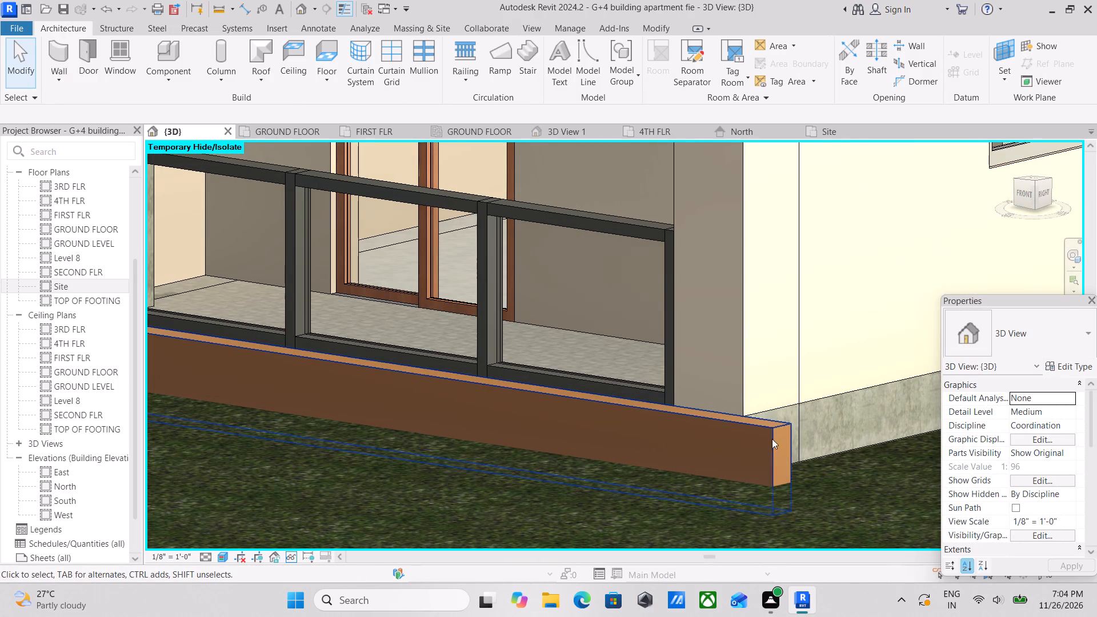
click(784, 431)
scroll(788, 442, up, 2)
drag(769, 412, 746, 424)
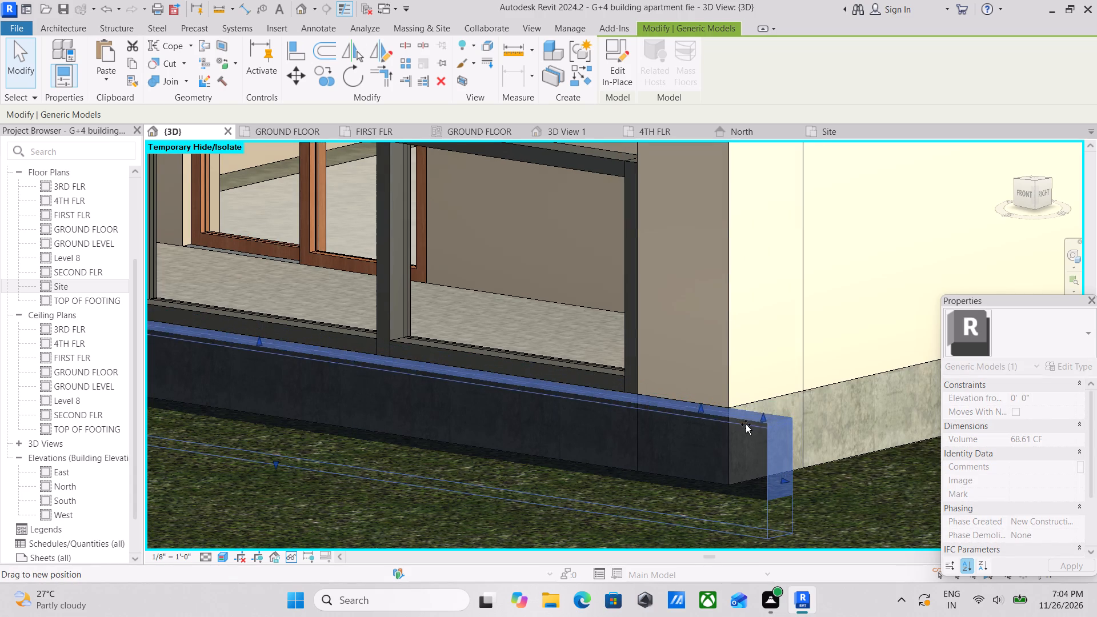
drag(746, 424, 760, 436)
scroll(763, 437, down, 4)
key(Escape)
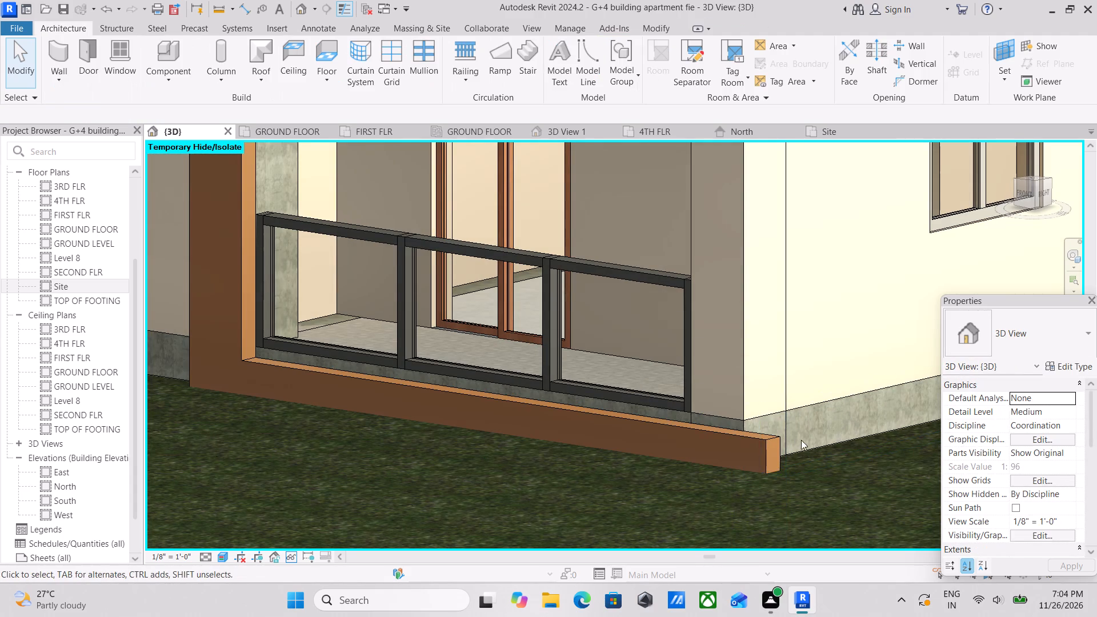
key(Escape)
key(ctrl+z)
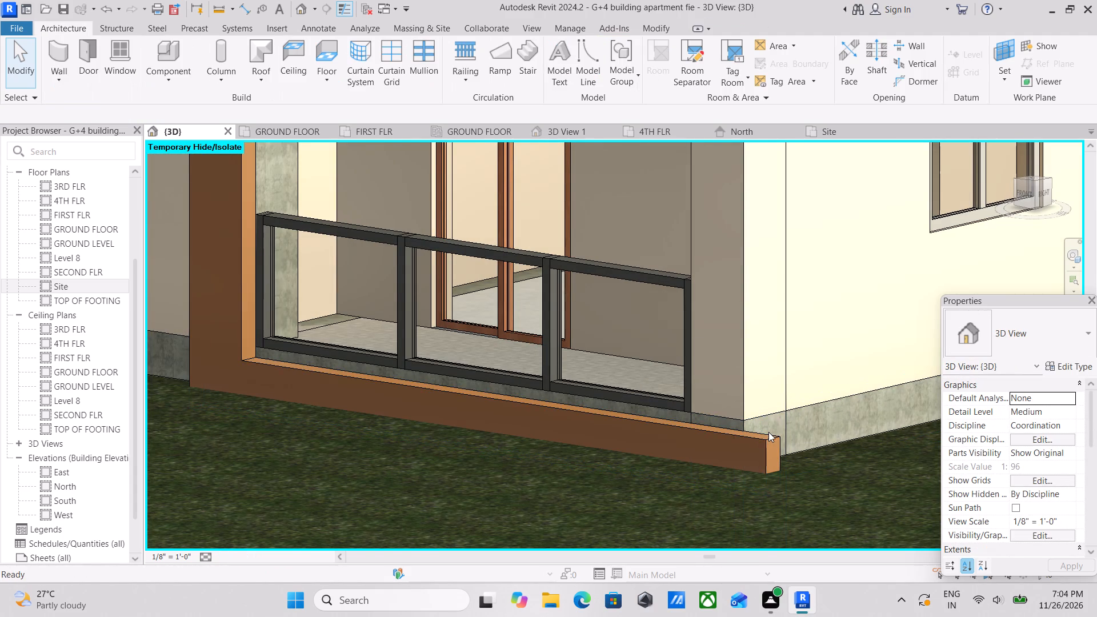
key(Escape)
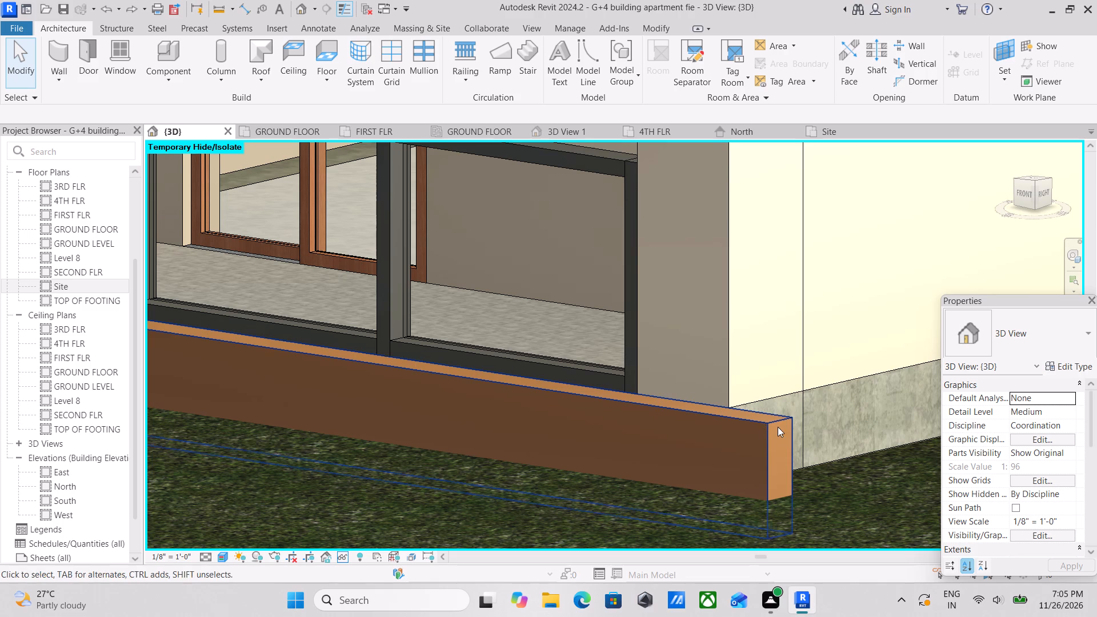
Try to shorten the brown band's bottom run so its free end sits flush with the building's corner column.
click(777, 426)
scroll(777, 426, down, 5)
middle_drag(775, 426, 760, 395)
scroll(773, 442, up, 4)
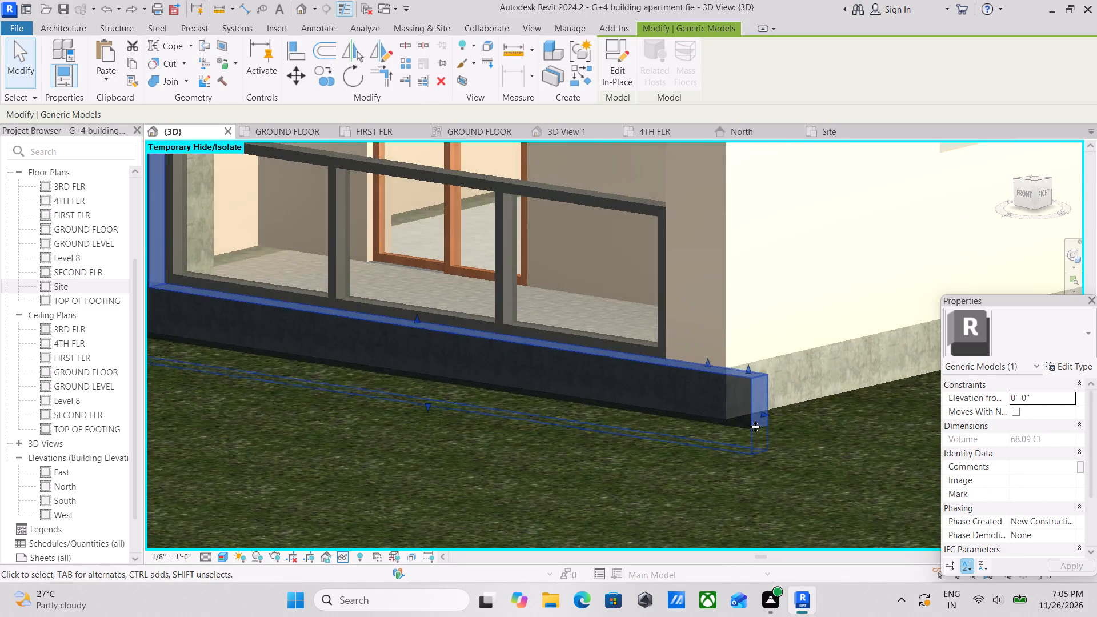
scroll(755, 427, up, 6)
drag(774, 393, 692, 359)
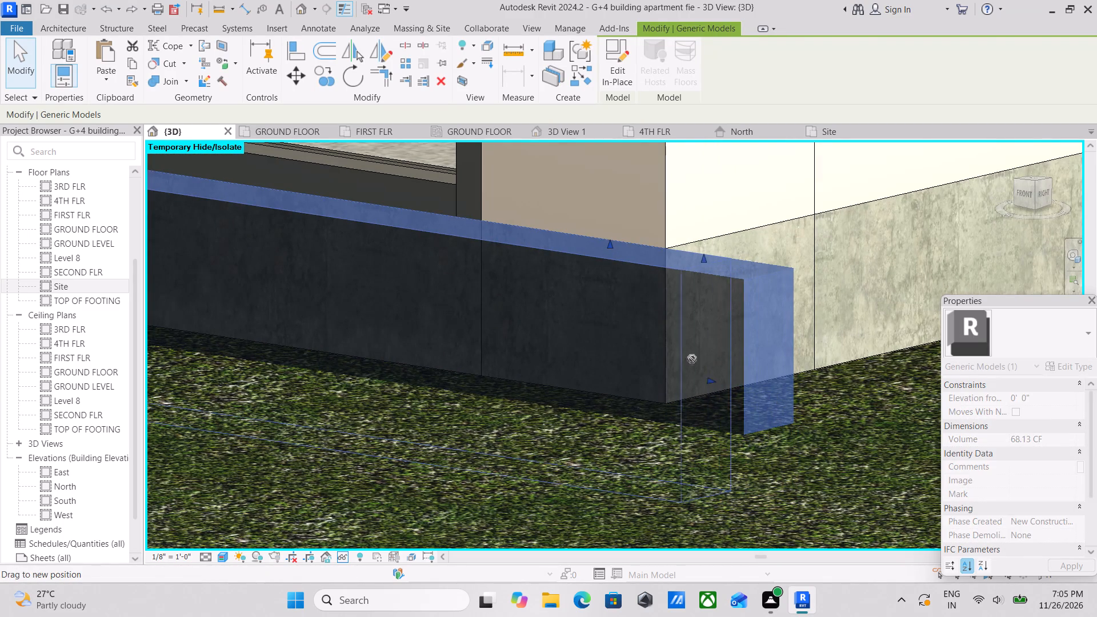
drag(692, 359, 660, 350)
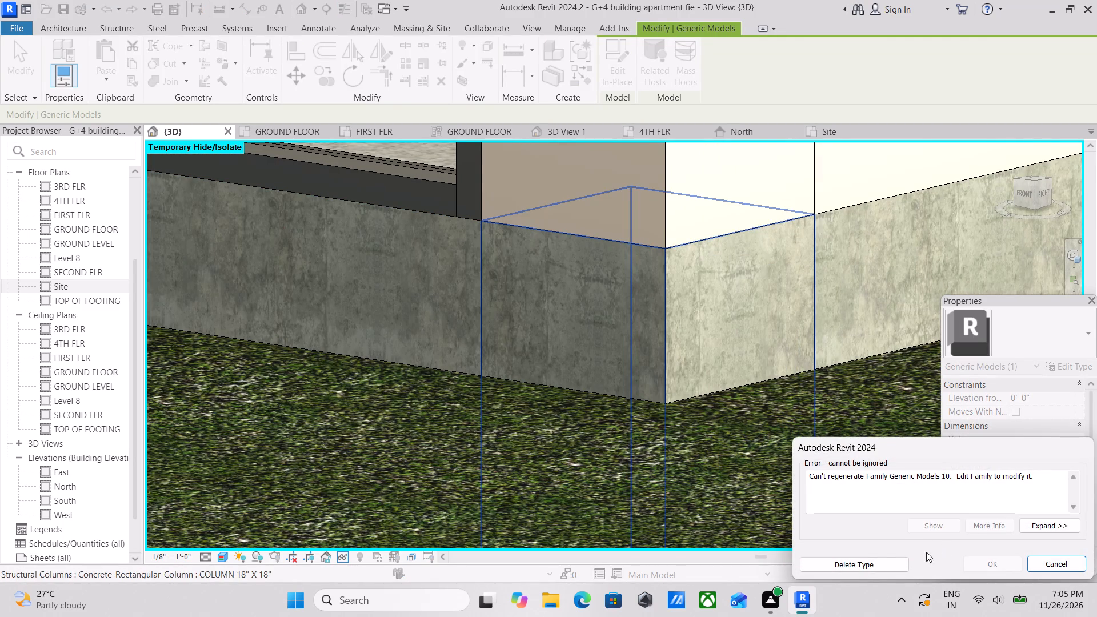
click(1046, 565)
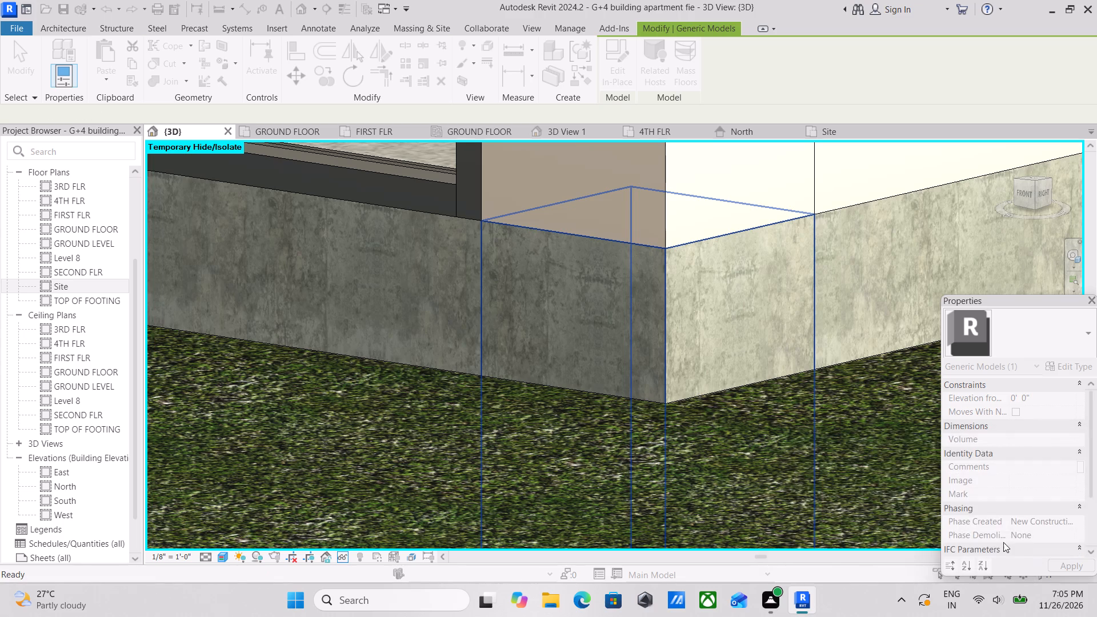
Raise the top of the ground-floor corner balcony's storefront railing to just below the brown band above, top offset about -1' 9".
scroll(623, 363, down, 3)
middle_drag(528, 390, 545, 434)
click(714, 343)
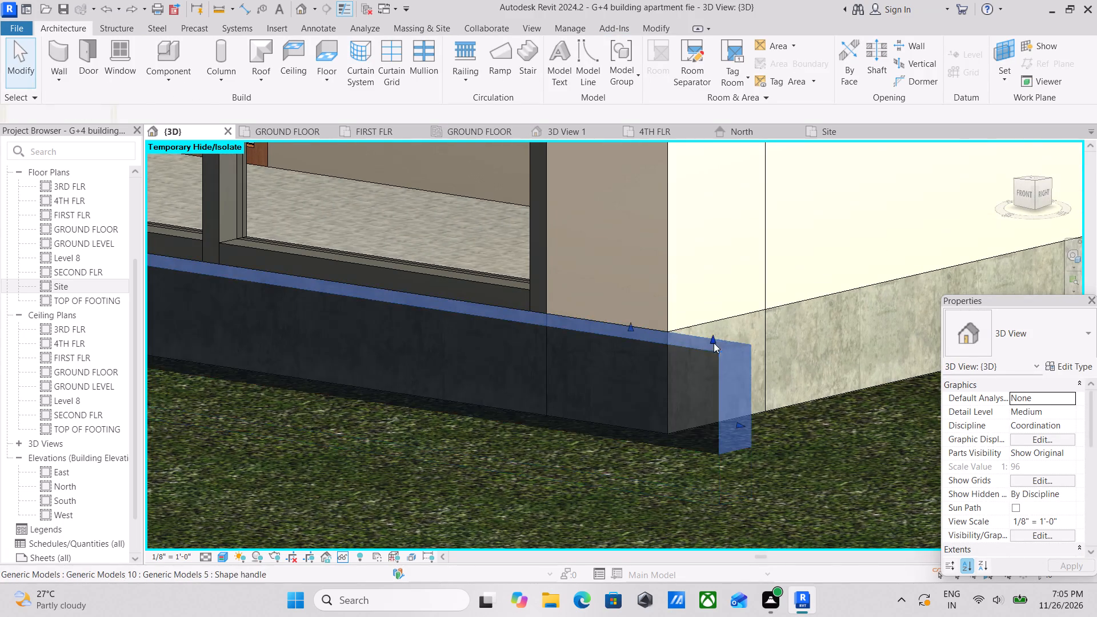
scroll(517, 389, down, 3)
middle_drag(407, 358, 527, 451)
scroll(401, 342, down, 1)
middle_drag(401, 342, 568, 486)
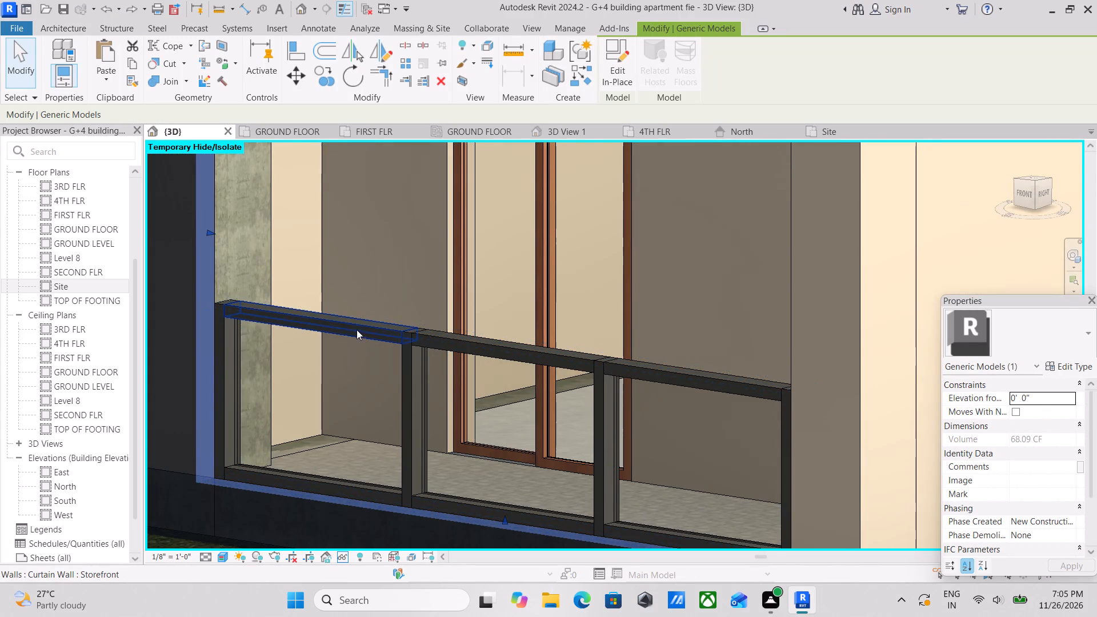
scroll(347, 332, down, 1)
middle_drag(347, 332, 495, 421)
scroll(466, 412, down, 1)
middle_drag(466, 412, 469, 390)
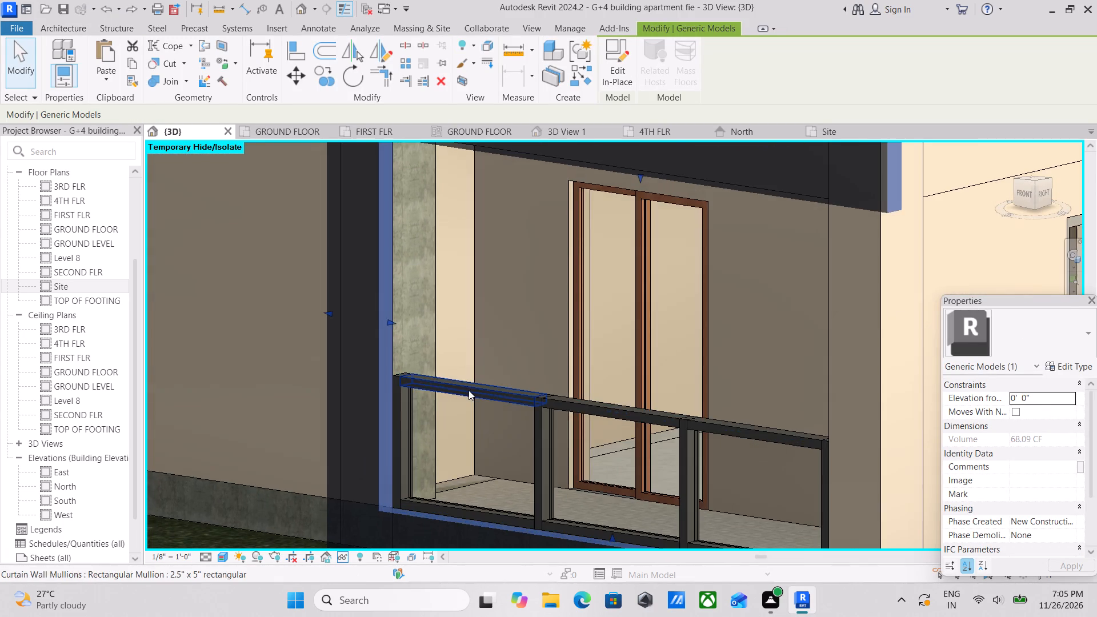
scroll(511, 392, down, 1)
middle_drag(511, 392, 546, 370)
scroll(481, 392, down, 2)
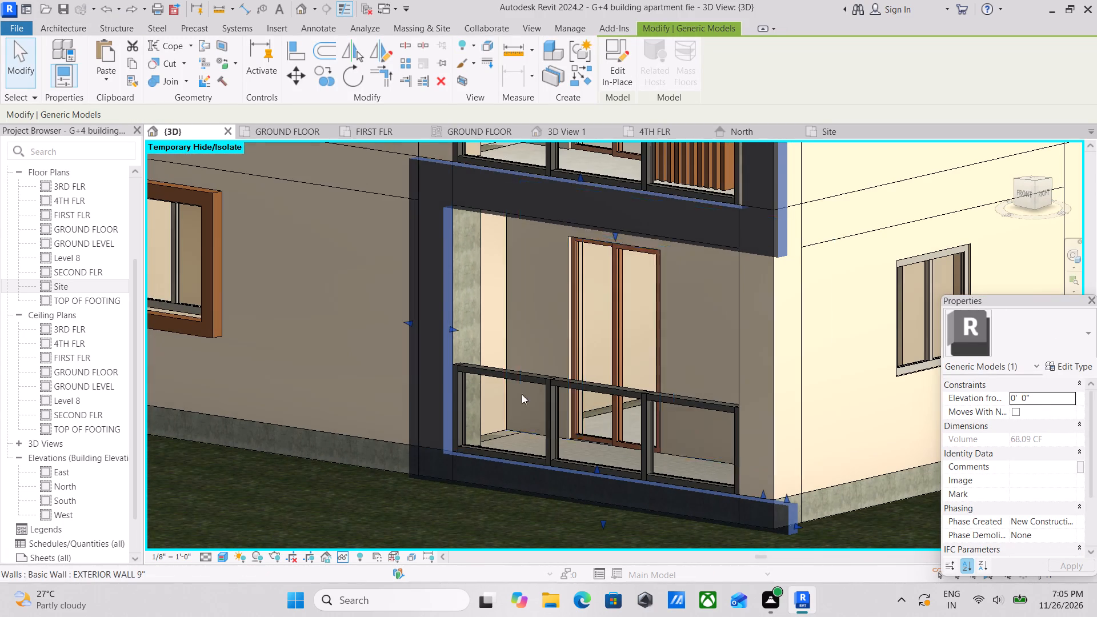
click(556, 382)
scroll(592, 368, up, 3)
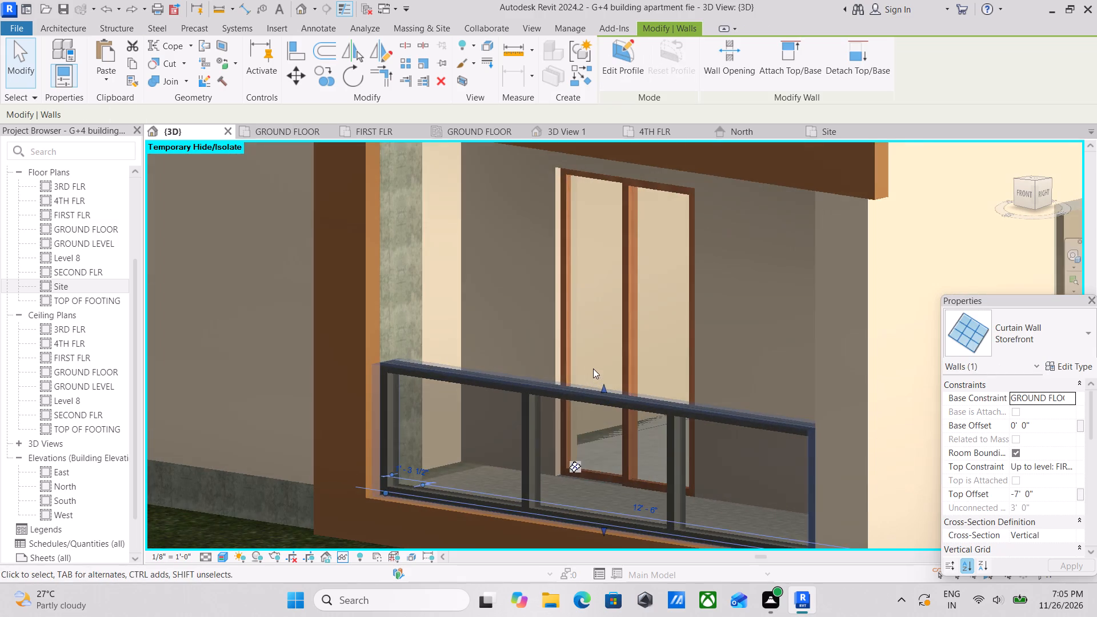
drag(599, 383, 615, 307)
middle_drag(612, 343, 618, 374)
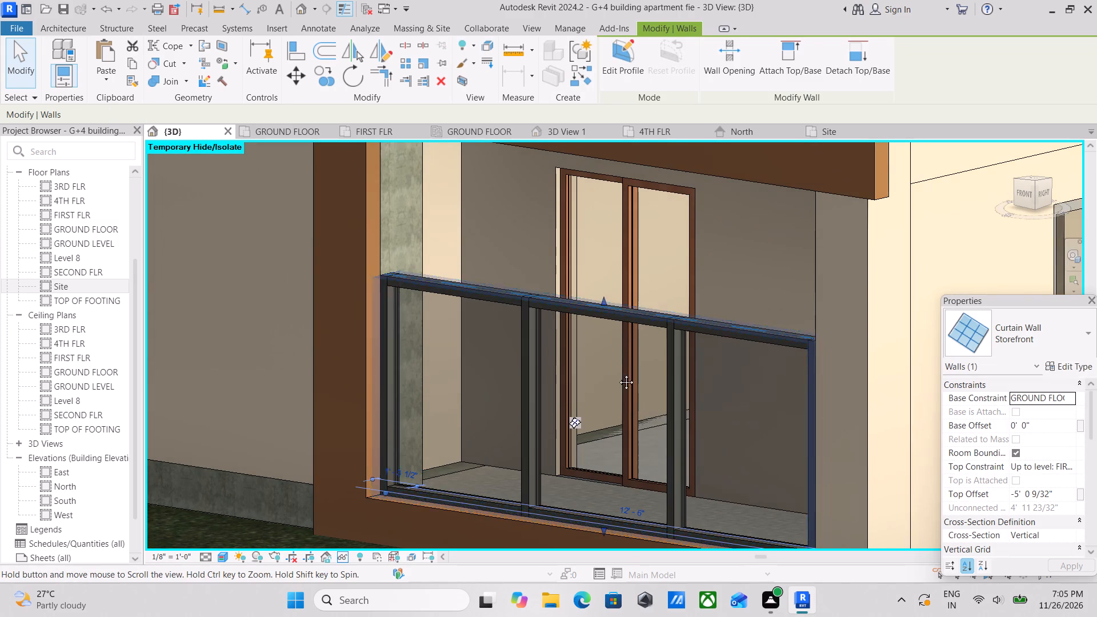
middle_drag(618, 374, 633, 504)
scroll(622, 388, down, 1)
middle_drag(622, 388, 634, 419)
scroll(634, 419, down, 2)
middle_drag(634, 419, 652, 370)
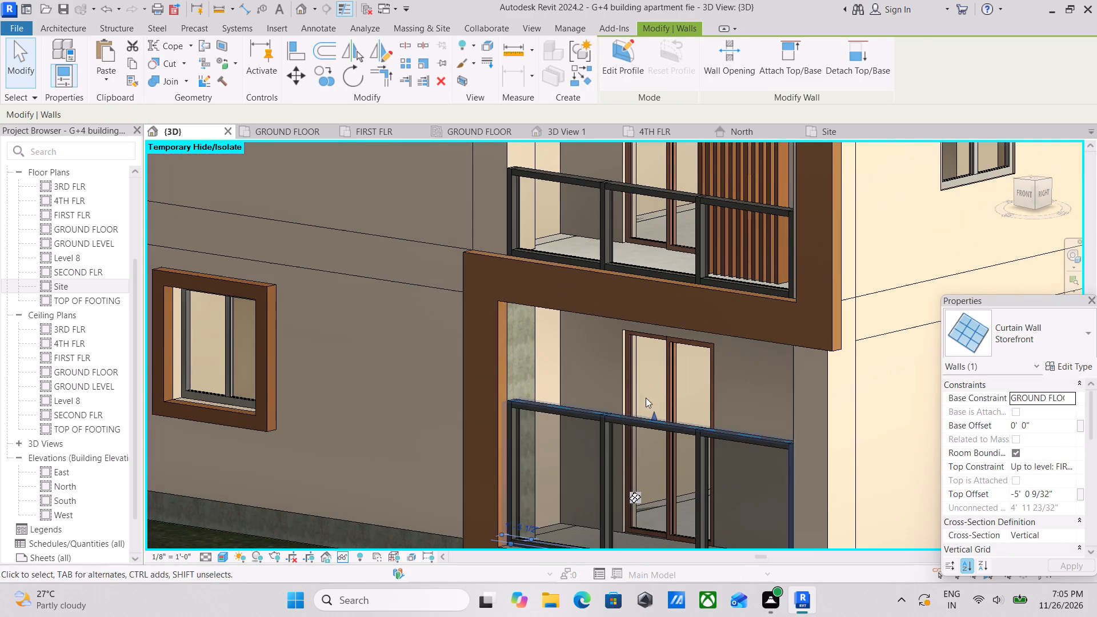
drag(652, 416, 670, 328)
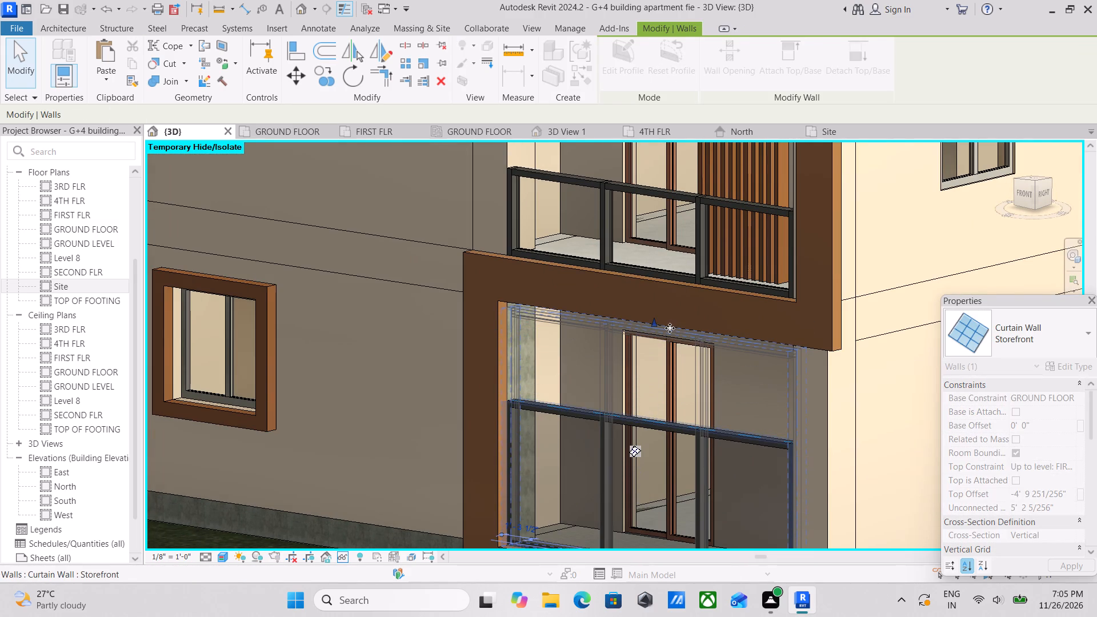
scroll(615, 340, up, 3)
scroll(617, 340, down, 5)
middle_drag(605, 352, 607, 351)
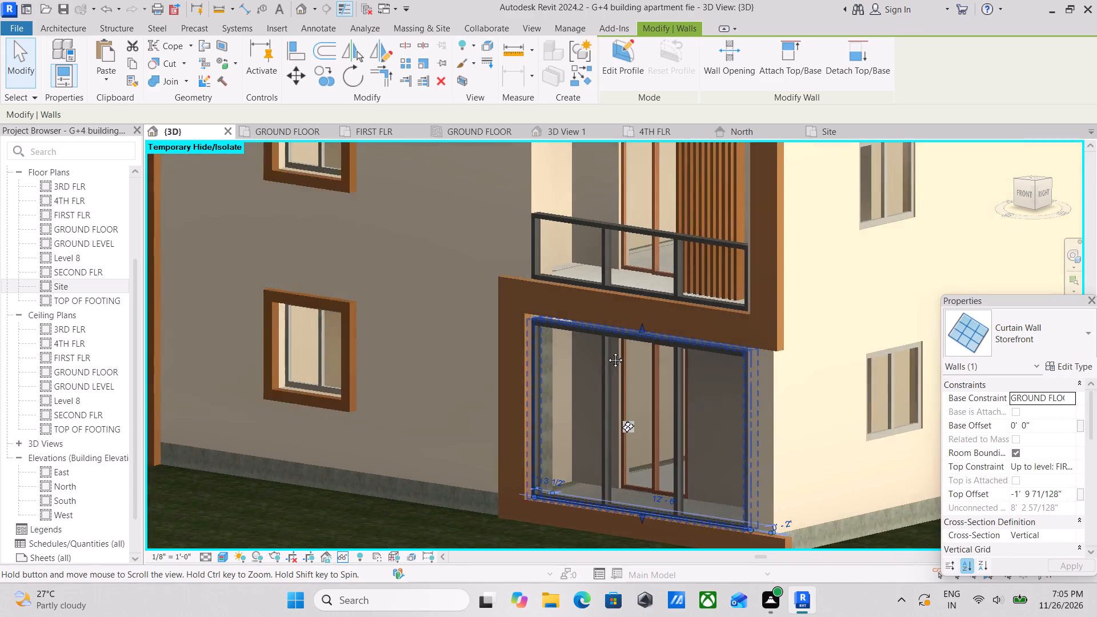
middle_drag(607, 351, 652, 303)
middle_drag(626, 315, 525, 409)
In front view, snap the top of the ground-floor corner balcony's storefront wall to the beam underside, top offset -1' 6".
scroll(525, 409, up, 2)
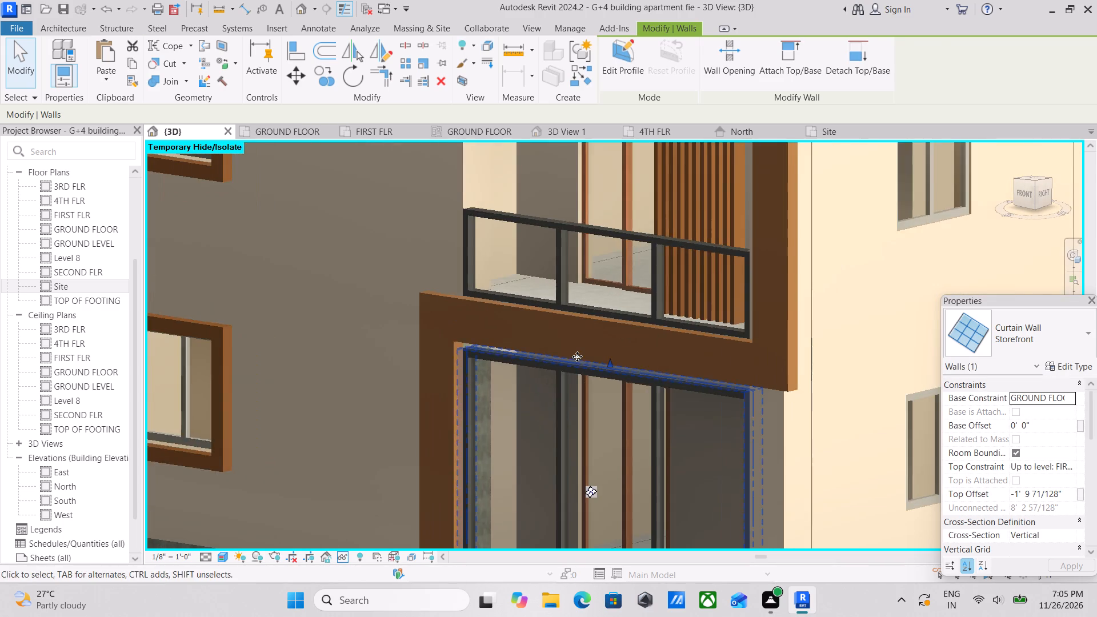
scroll(577, 356, up, 1)
click(1023, 193)
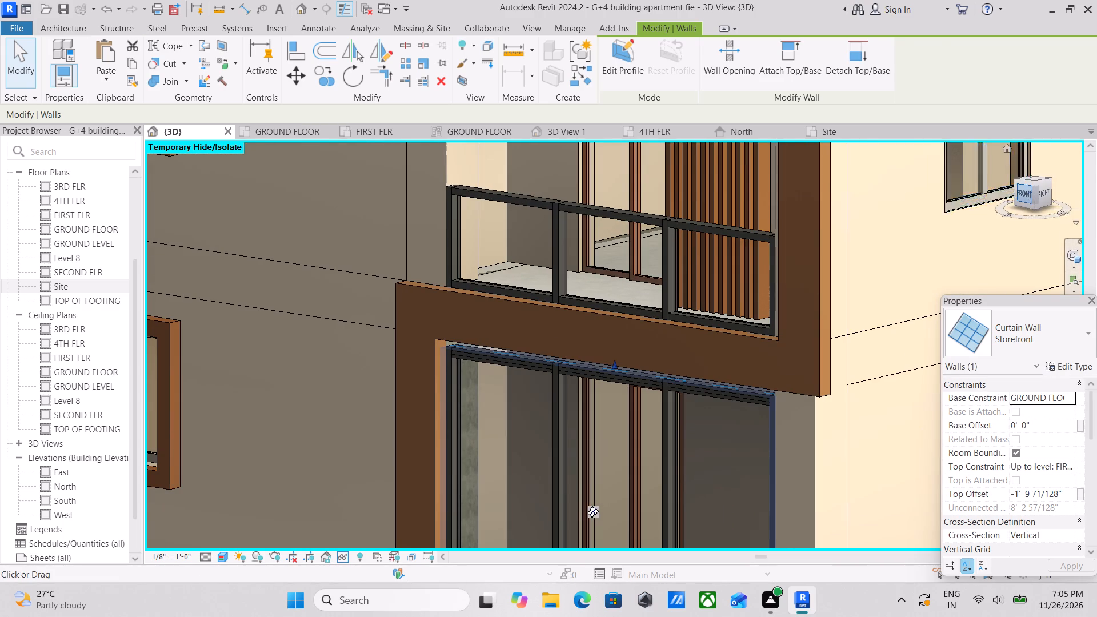
scroll(730, 302, up, 3)
middle_drag(702, 318, 680, 447)
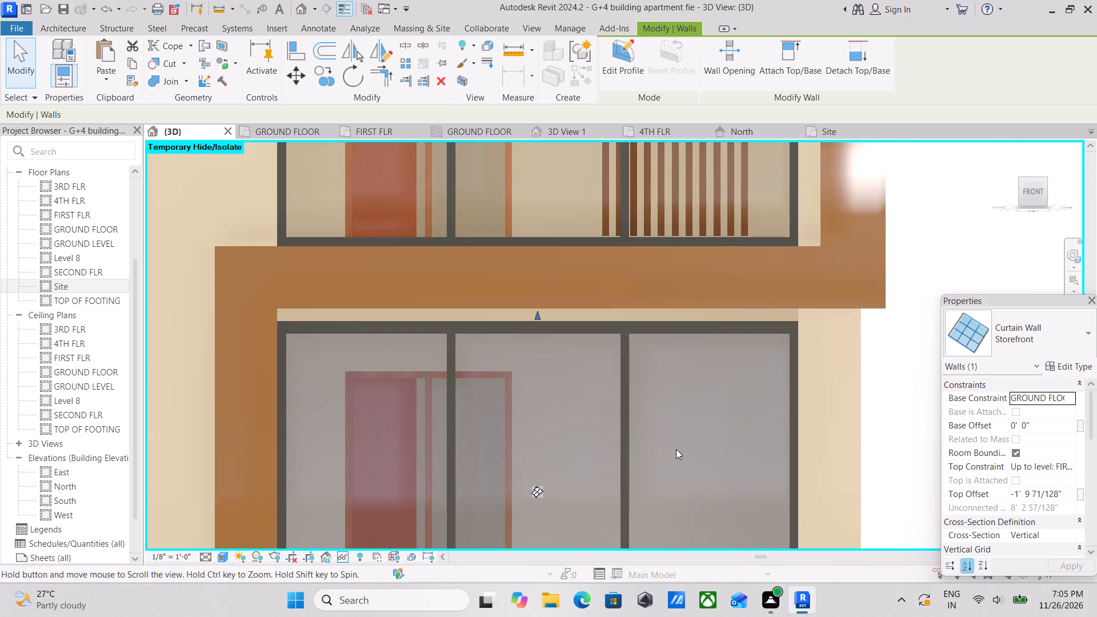
scroll(498, 320, up, 4)
scroll(559, 314, up, 1)
drag(559, 321, 566, 307)
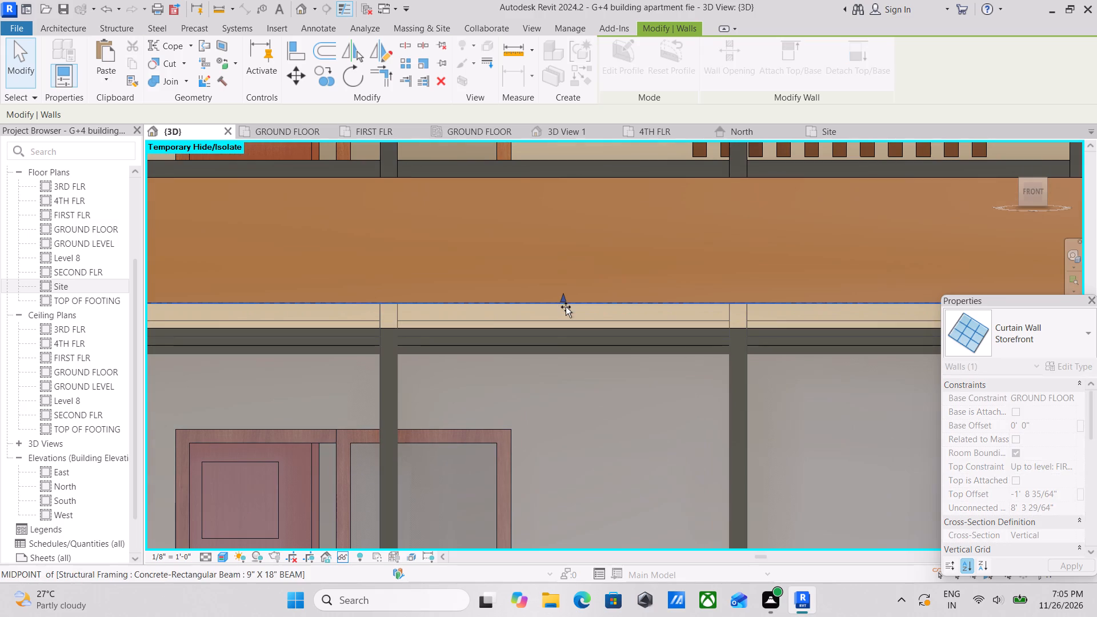
drag(566, 307, 565, 306)
scroll(565, 306, down, 4)
scroll(535, 371, down, 5)
scroll(478, 388, down, 2)
key(Escape)
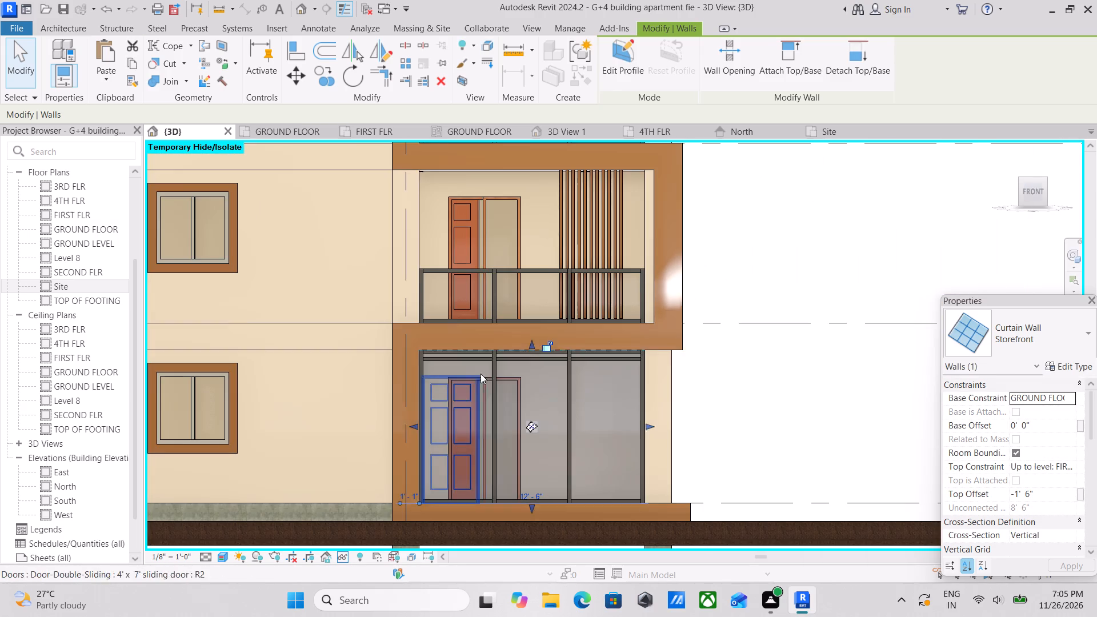
Raise the top of the storefront railing on the ground-floor balcony beside the entrance door to the beam underside, top offset -1' 6".
middle_drag(484, 362, 570, 370)
scroll(452, 378, down, 2)
middle_drag(449, 378, 639, 350)
middle_drag(410, 372, 579, 421)
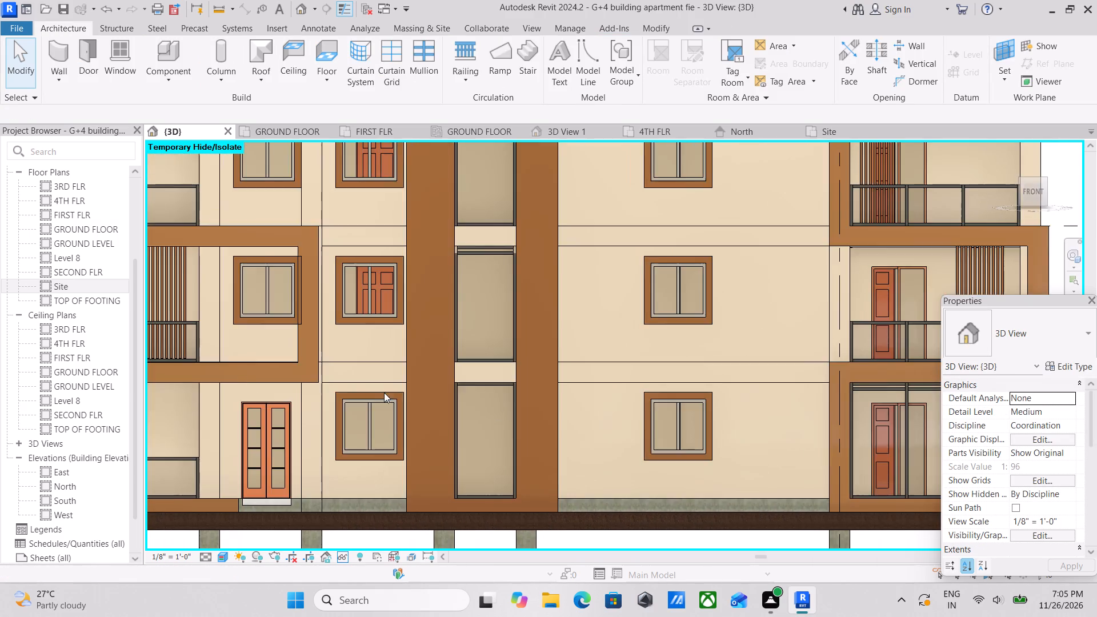
middle_drag(238, 370, 433, 399)
scroll(231, 427, up, 2)
scroll(330, 414, down, 1)
middle_drag(330, 414, 409, 352)
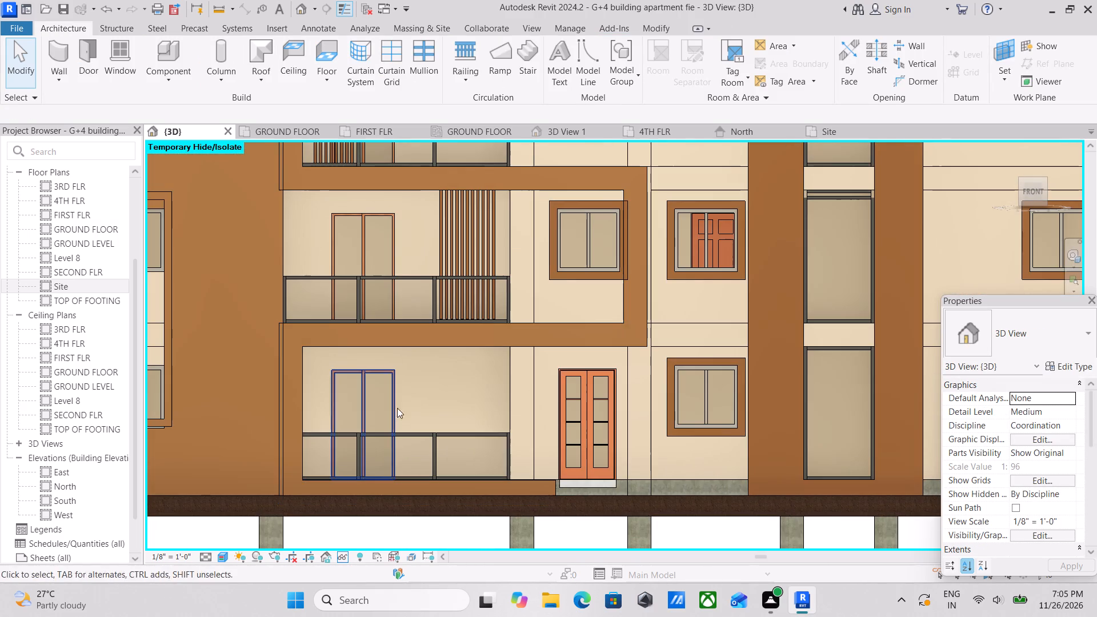
scroll(518, 431, up, 2)
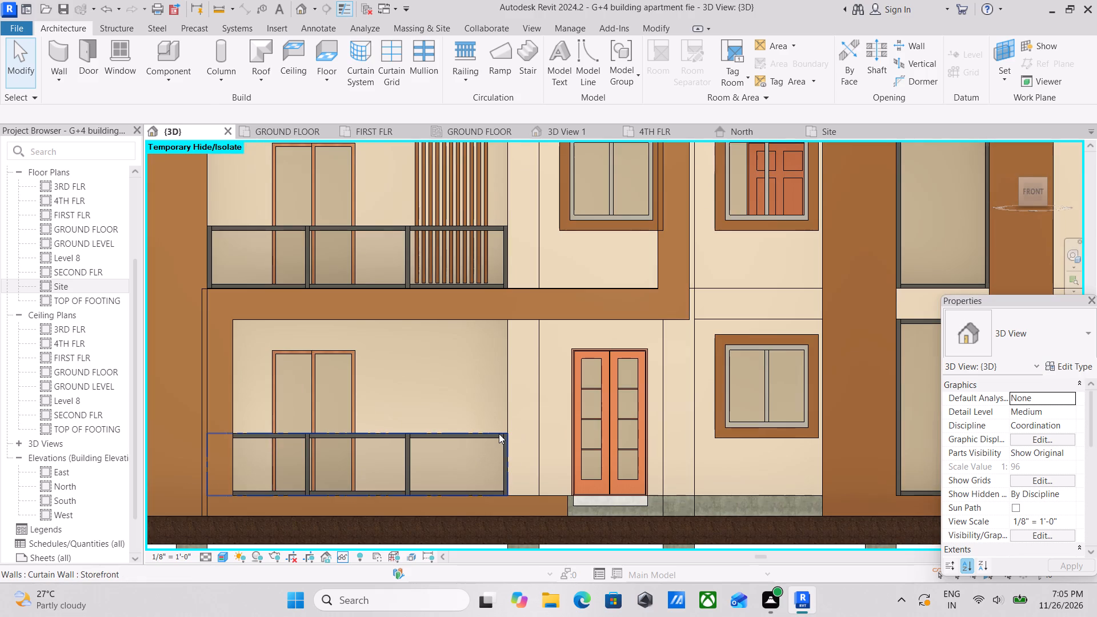
click(499, 434)
scroll(323, 423, up, 5)
drag(373, 439, 384, 228)
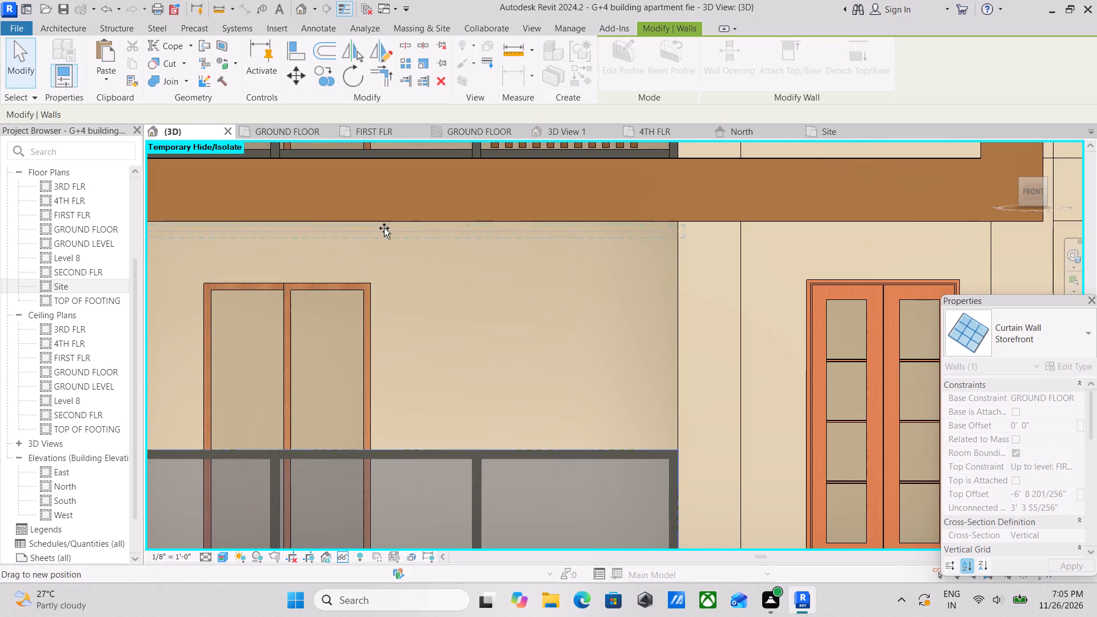
drag(384, 228, 384, 226)
scroll(384, 227, down, 1)
middle_drag(384, 227, 423, 335)
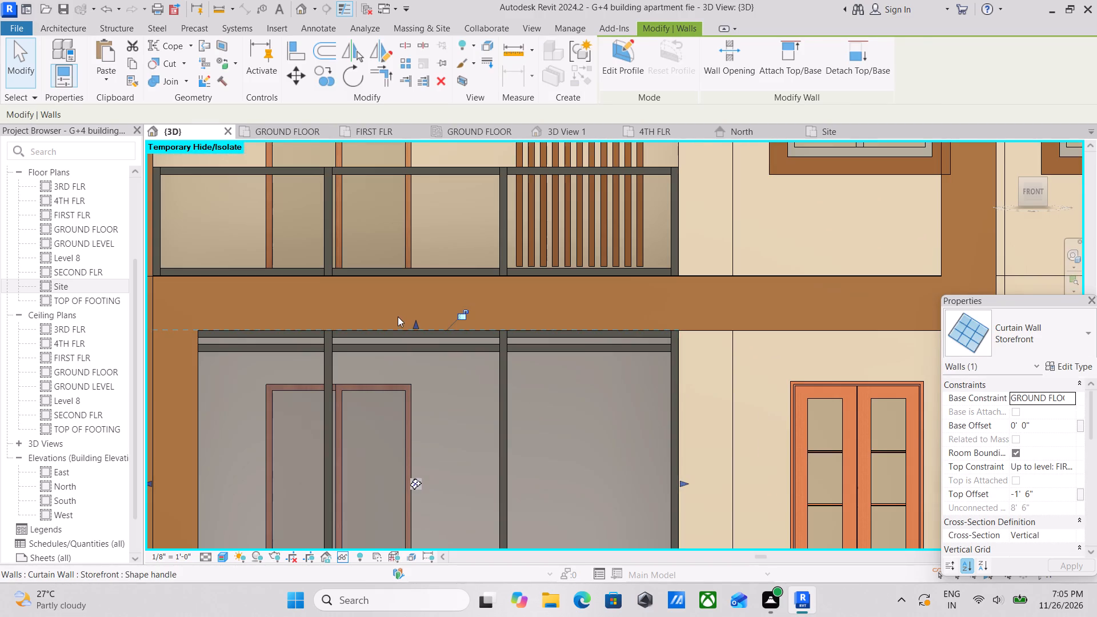
scroll(407, 313, up, 2)
drag(416, 324, 417, 339)
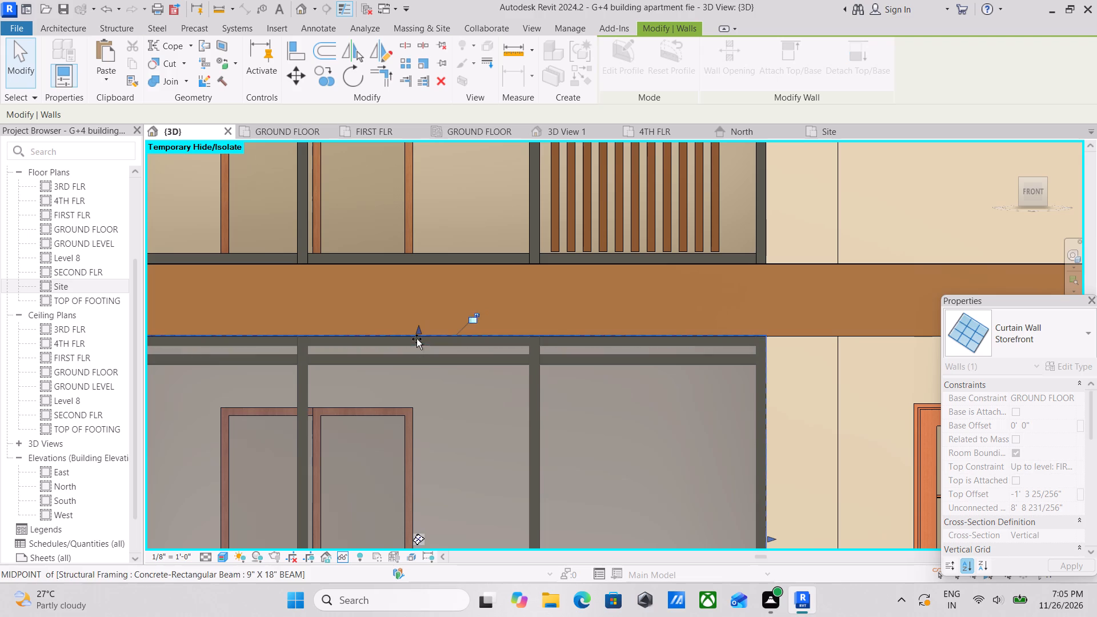
drag(417, 339, 417, 335)
scroll(417, 335, down, 7)
key(Escape)
key(Escape)
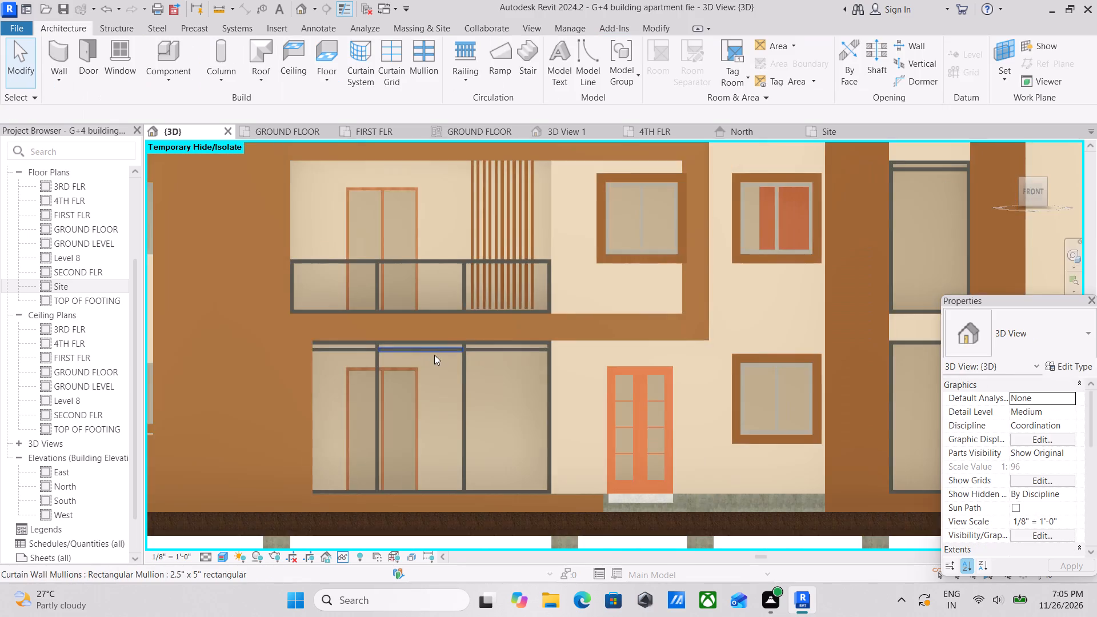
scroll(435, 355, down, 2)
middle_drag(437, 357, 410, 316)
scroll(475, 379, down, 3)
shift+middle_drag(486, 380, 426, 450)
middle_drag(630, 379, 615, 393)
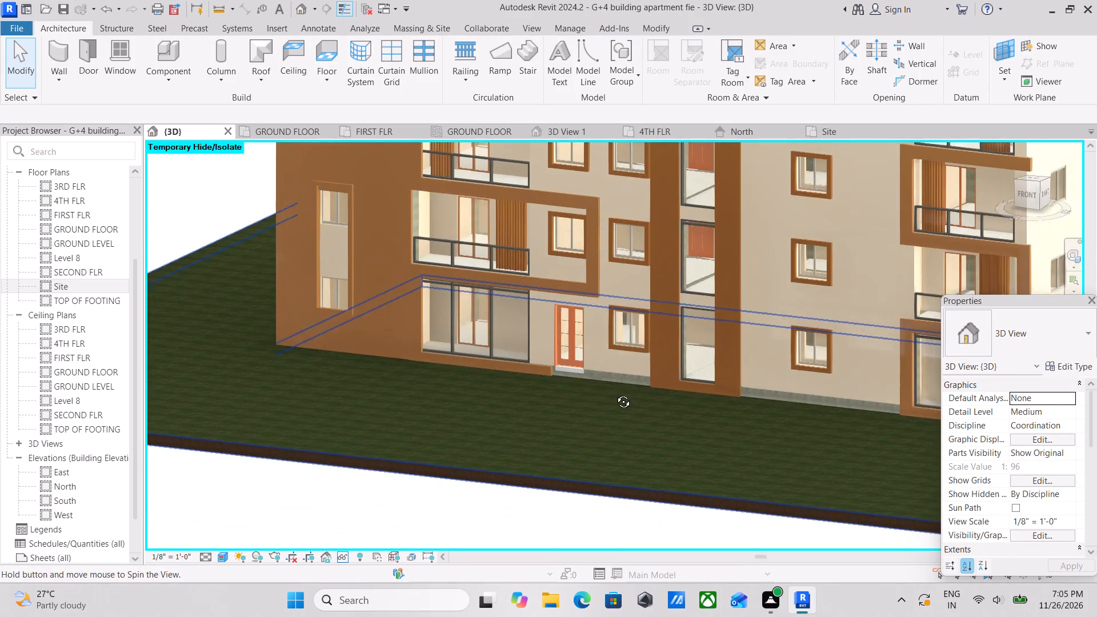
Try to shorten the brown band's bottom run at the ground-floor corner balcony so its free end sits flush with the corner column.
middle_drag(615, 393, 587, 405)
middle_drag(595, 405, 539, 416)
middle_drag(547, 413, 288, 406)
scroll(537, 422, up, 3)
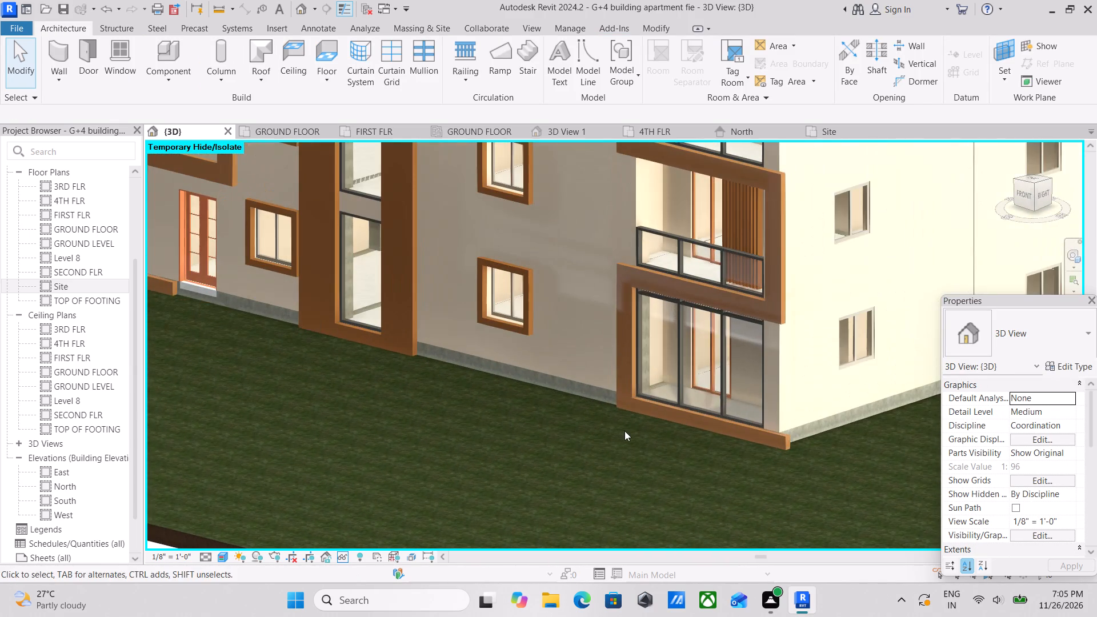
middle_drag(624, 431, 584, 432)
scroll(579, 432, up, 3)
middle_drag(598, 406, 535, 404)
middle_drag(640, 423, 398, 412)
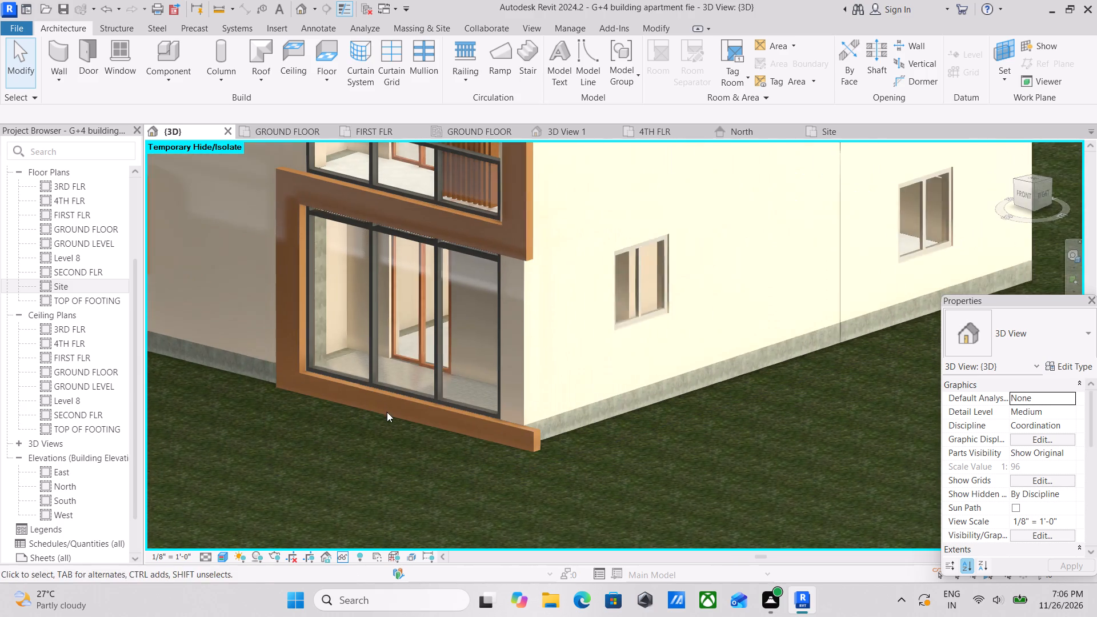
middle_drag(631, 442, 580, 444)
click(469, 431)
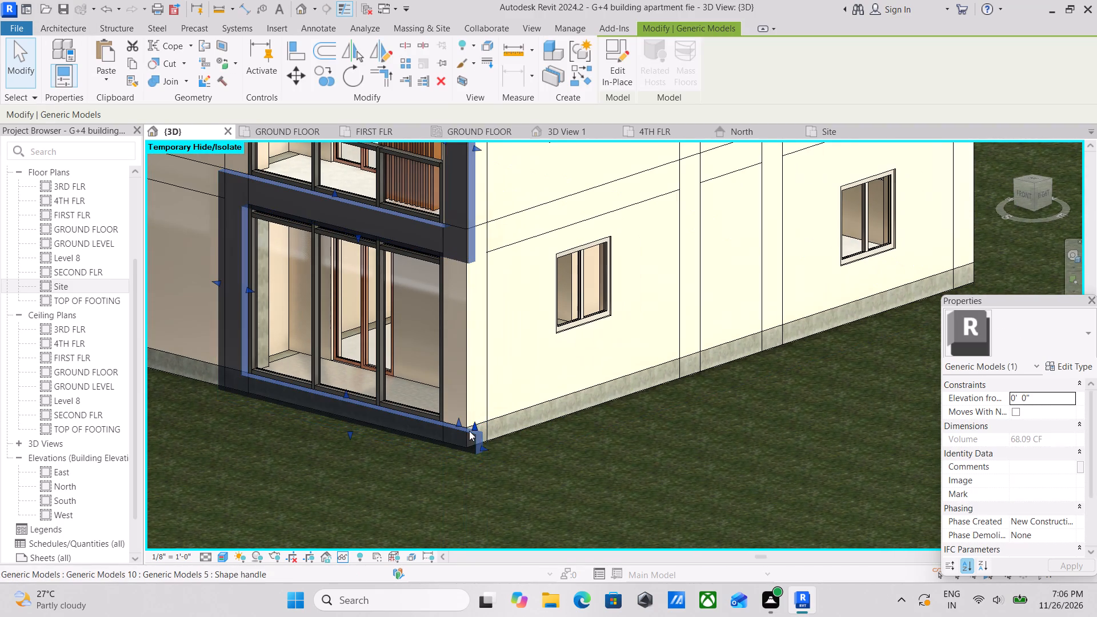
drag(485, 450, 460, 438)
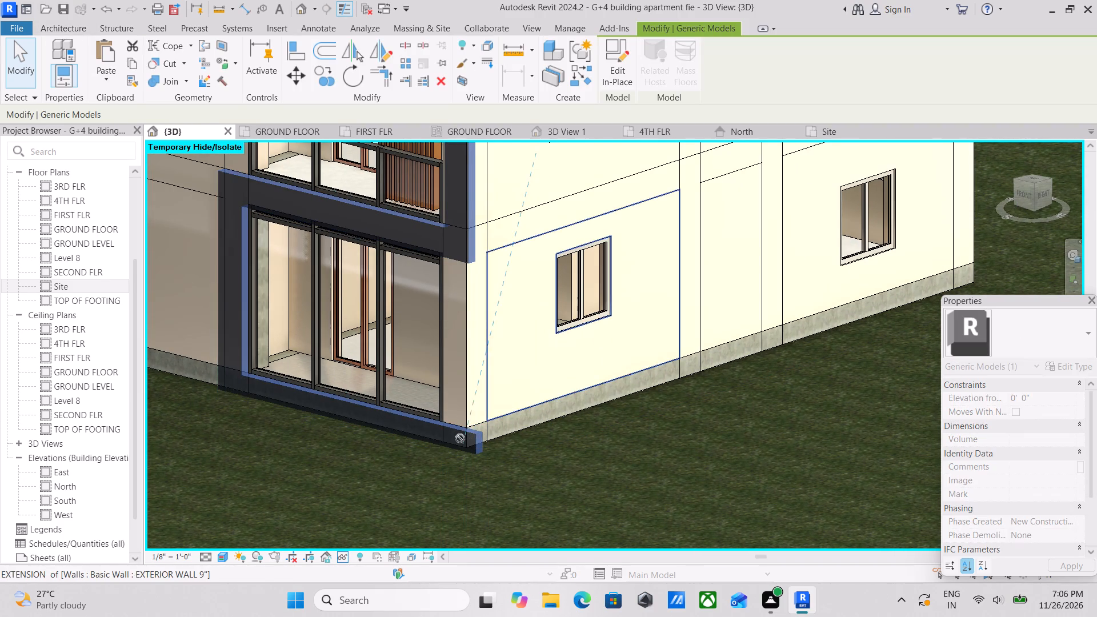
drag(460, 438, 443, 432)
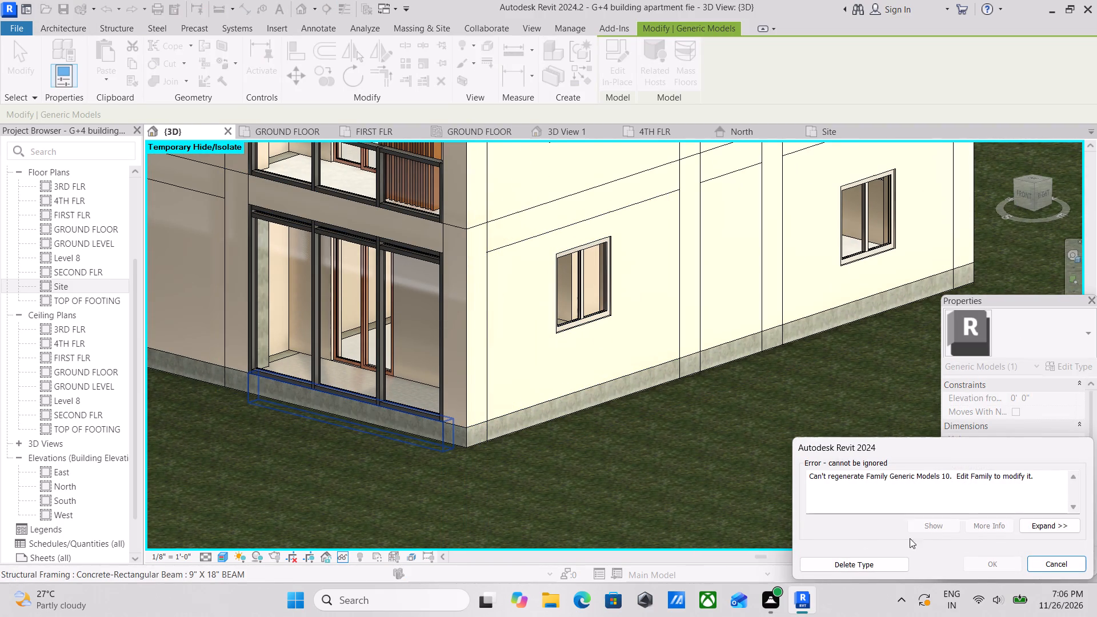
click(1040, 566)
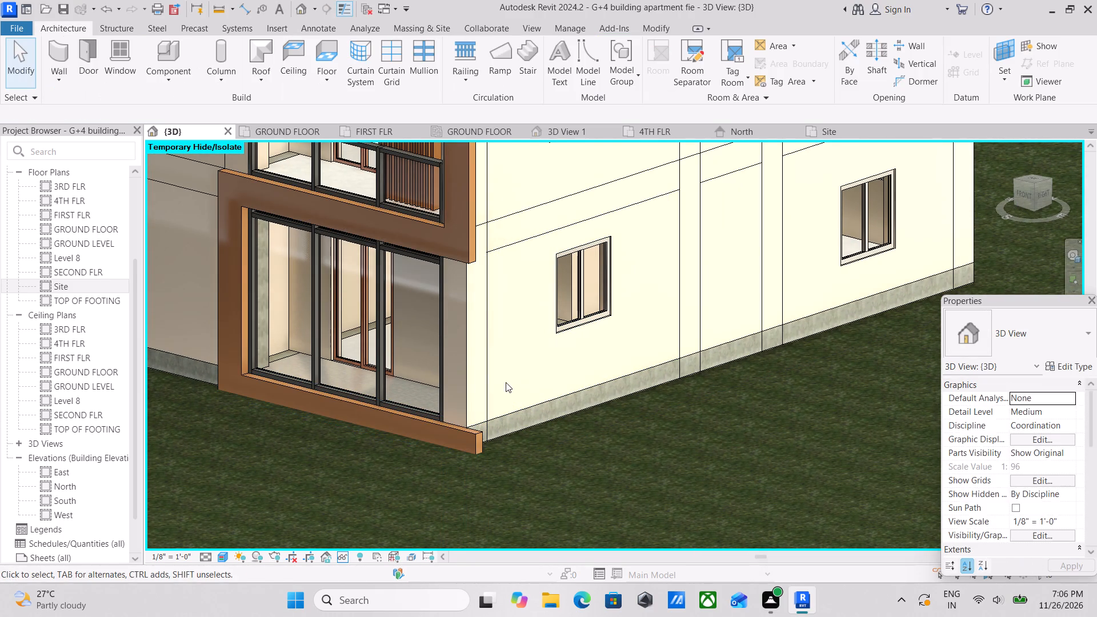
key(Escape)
Start an in-place component in the Generic Models category with the suggested name, facing the building's left side wall.
scroll(505, 382, down, 2)
scroll(362, 370, down, 1)
middle_drag(362, 371, 407, 444)
scroll(395, 448, down, 3)
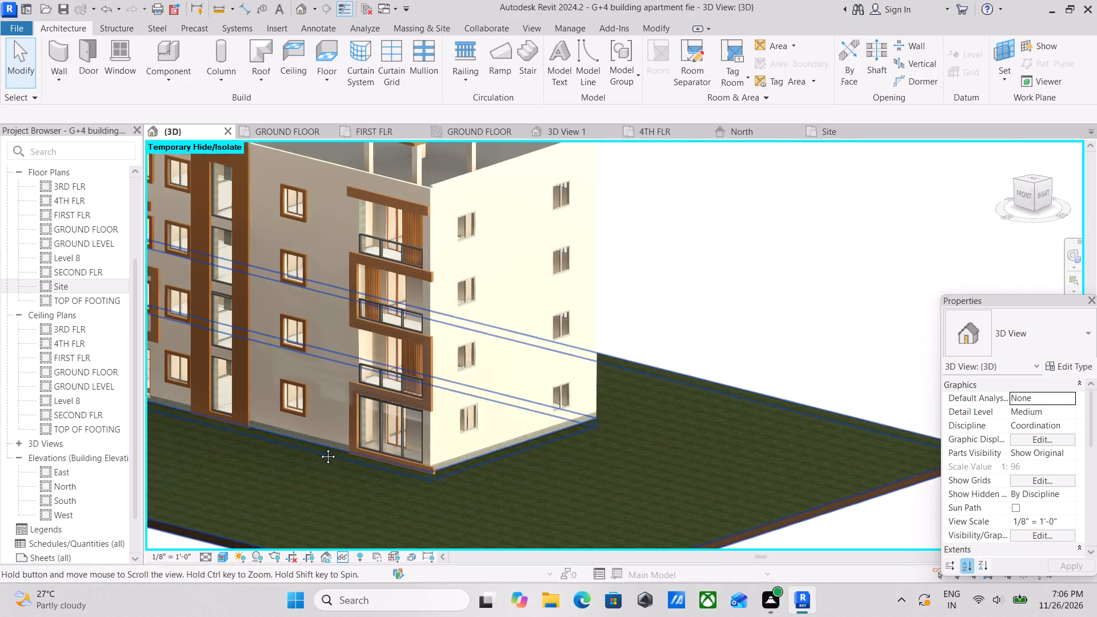
middle_drag(414, 443, 542, 440)
shift+middle_drag(487, 454, 539, 436)
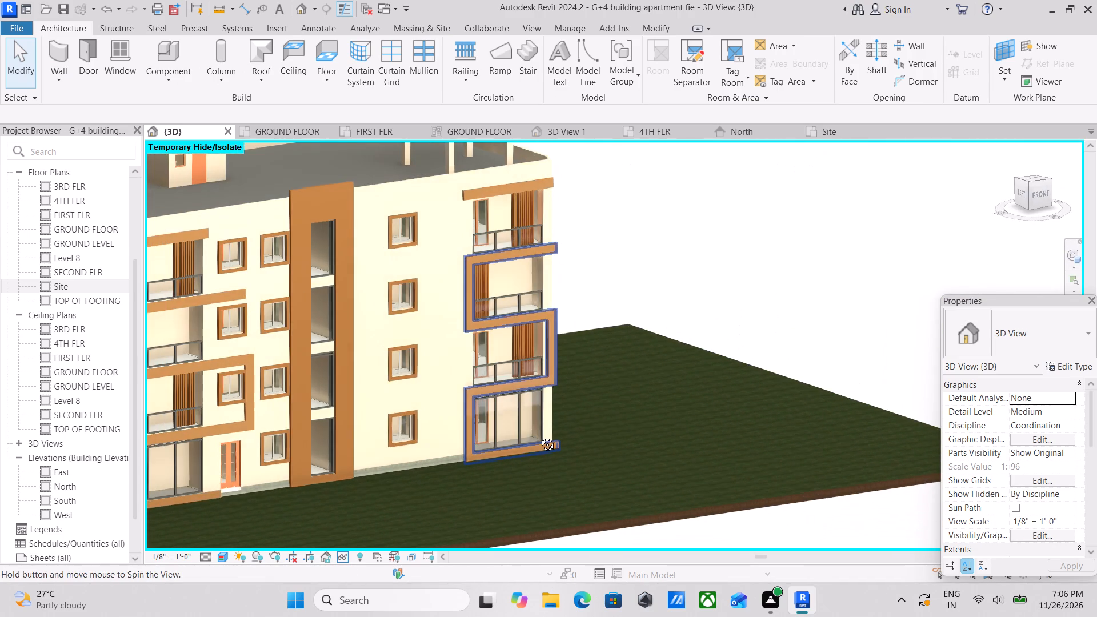
shift+middle_drag(539, 436, 439, 478)
scroll(279, 436, up, 2)
middle_drag(179, 424, 510, 465)
scroll(453, 451, up, 1)
shift+middle_drag(400, 455, 446, 453)
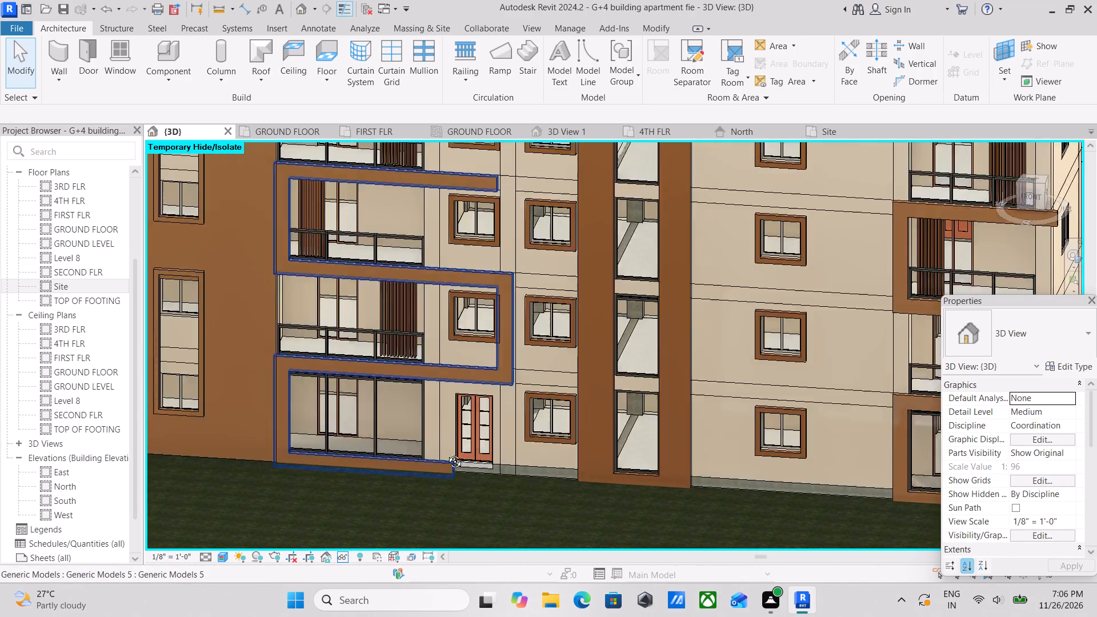
shift+middle_drag(446, 453, 508, 456)
middle_drag(478, 457, 526, 264)
middle_drag(429, 417, 495, 314)
shift+middle_drag(354, 402, 391, 393)
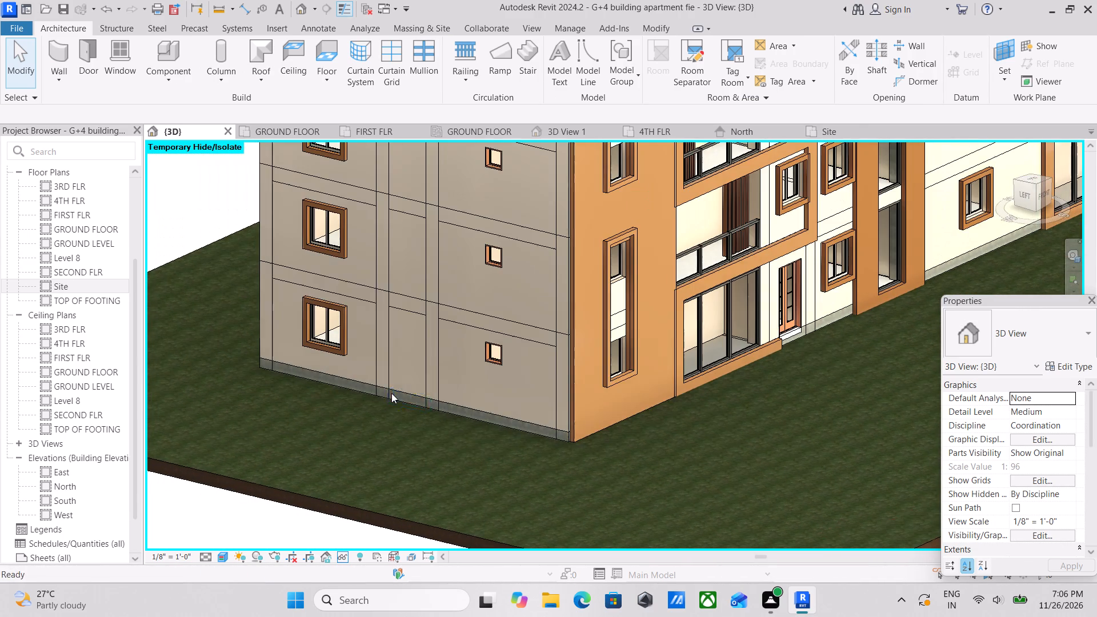
click(175, 83)
click(185, 134)
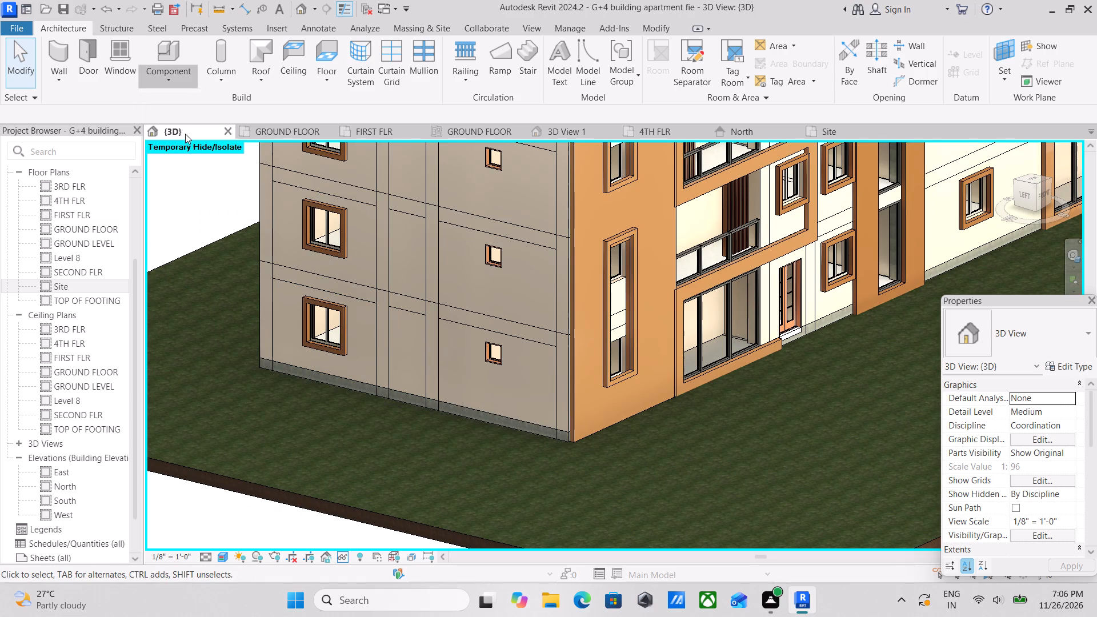
scroll(624, 340, down, 1)
scroll(478, 283, down, 5)
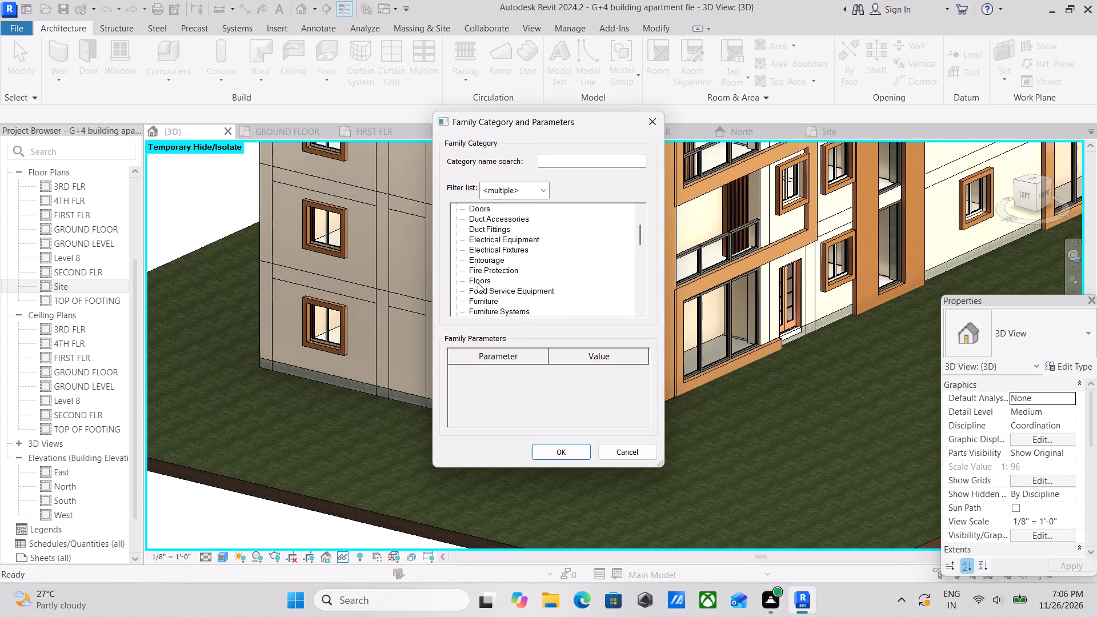
scroll(478, 283, down, 2)
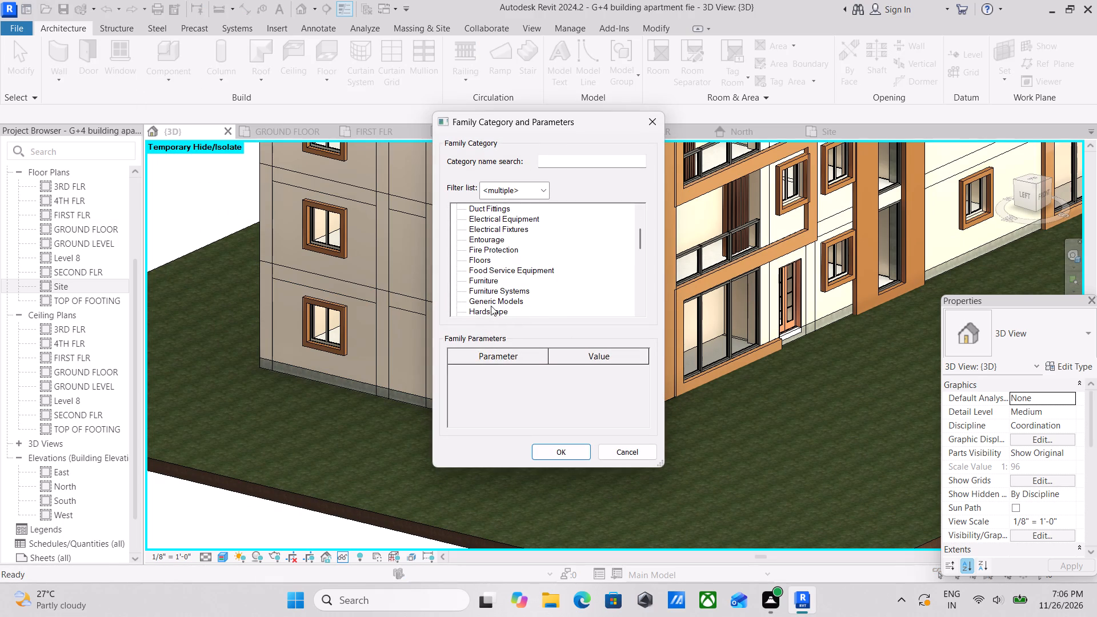
click(491, 300)
click(566, 448)
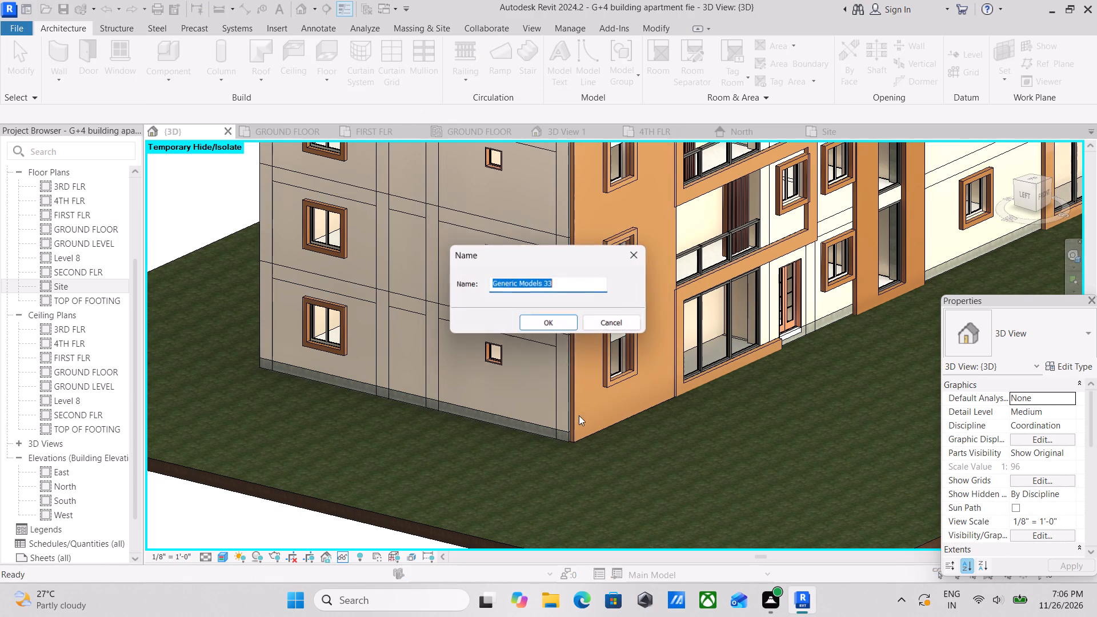
click(551, 318)
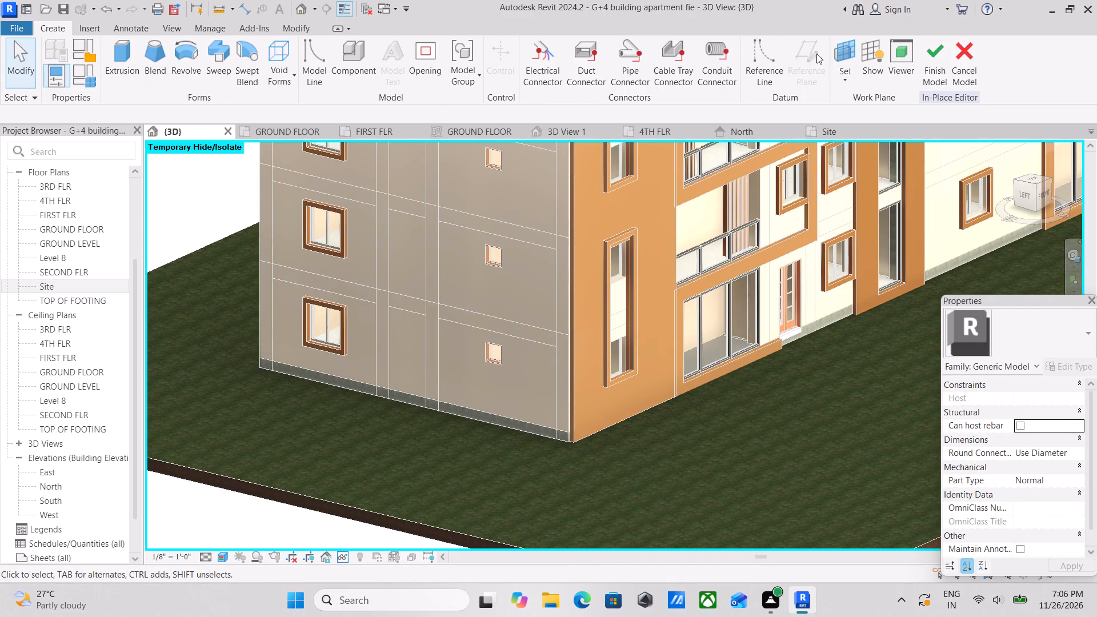
Set the work plane to the side face of the concrete plinth at the left wall's front corner.
click(846, 79)
click(866, 128)
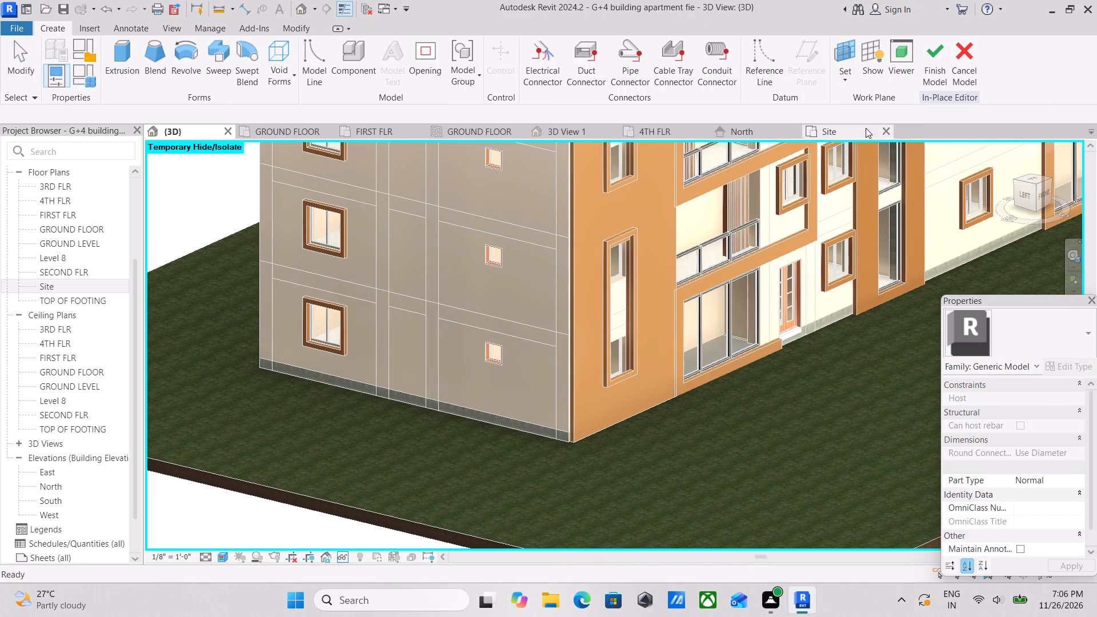
scroll(511, 456, up, 5)
scroll(582, 425, up, 13)
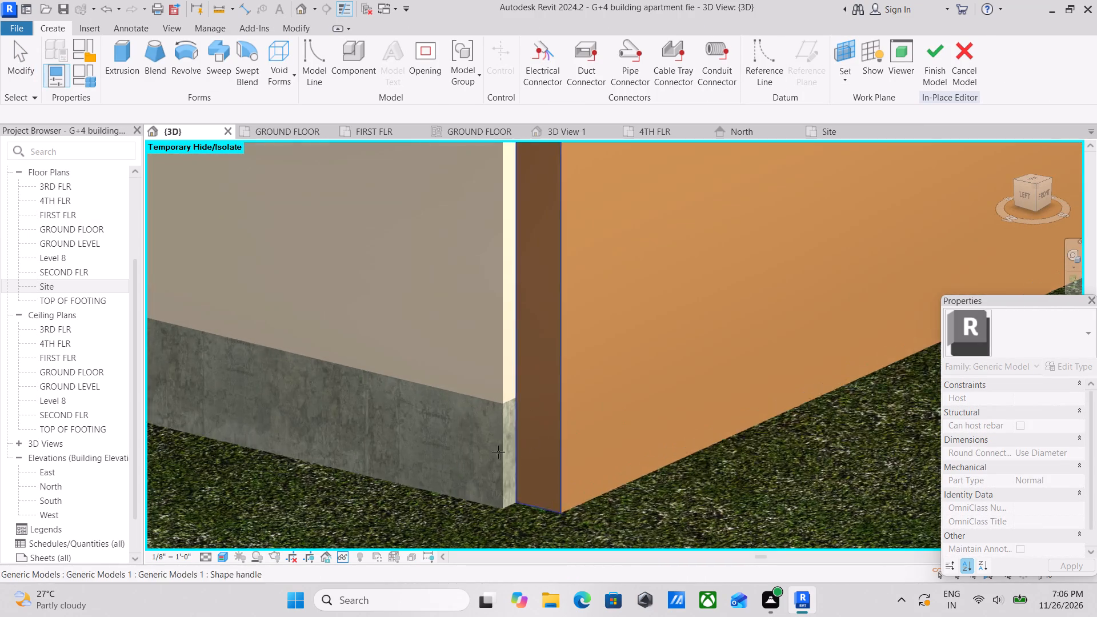
scroll(498, 452, up, 2)
scroll(493, 387, down, 8)
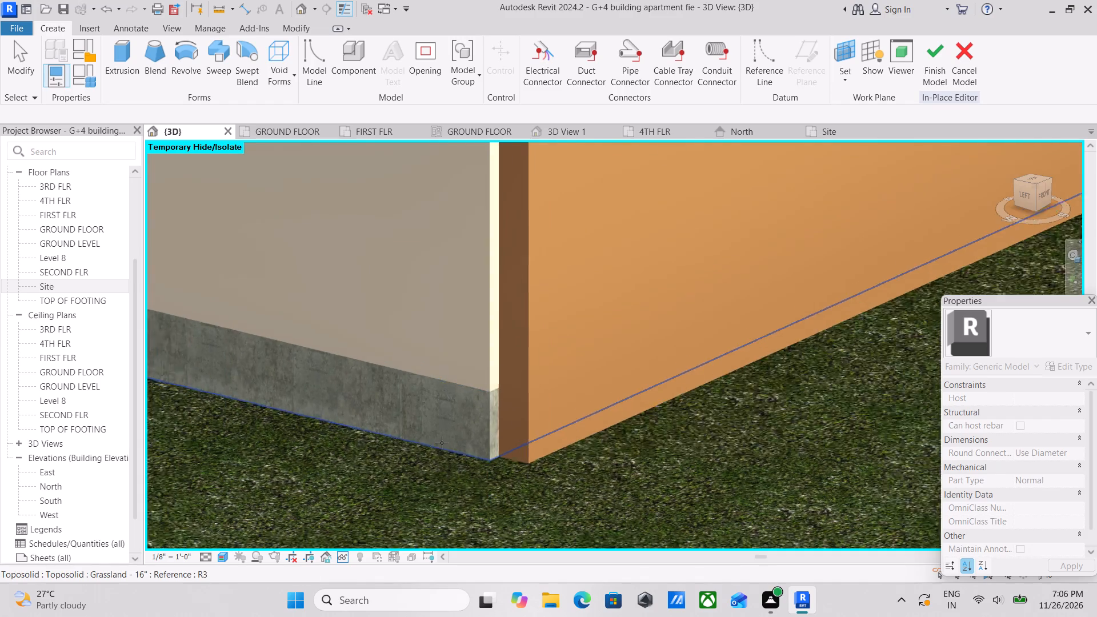
scroll(442, 443, down, 1)
click(473, 419)
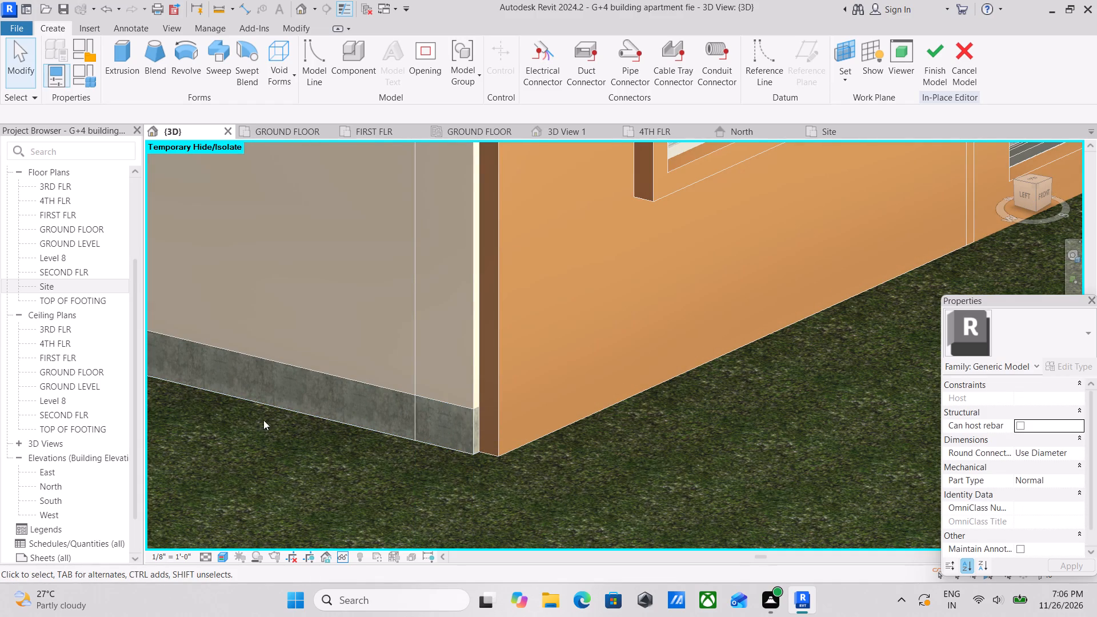
Start an Extrusion and sketch a 1' 0" vertical line down the plinth along the corner column's inner edge.
middle_drag(436, 367, 521, 406)
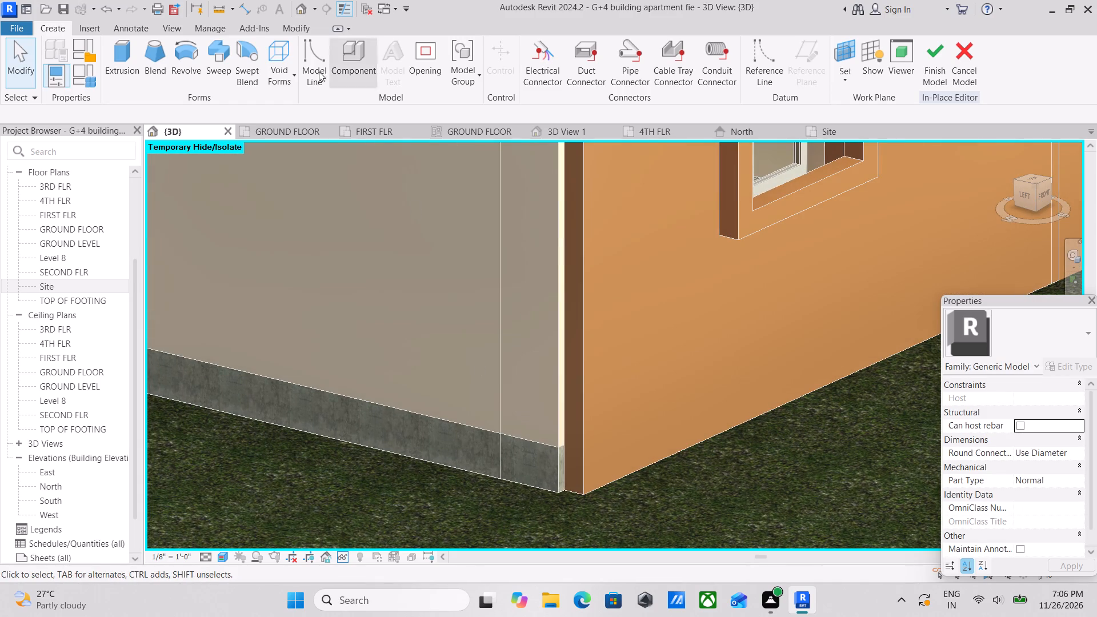
click(118, 62)
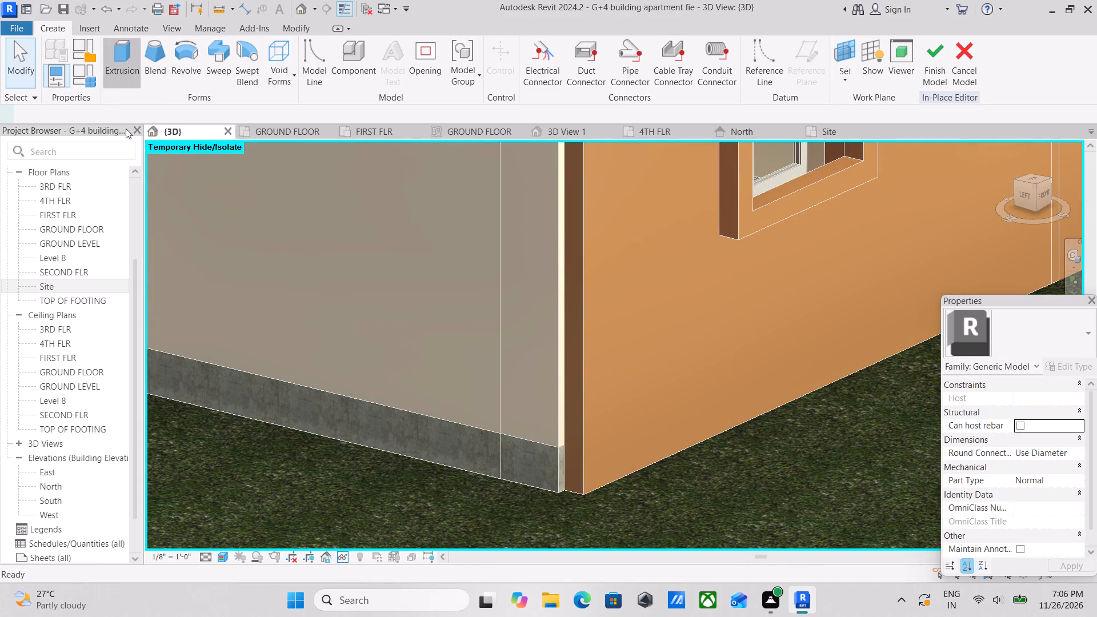
scroll(517, 409, down, 7)
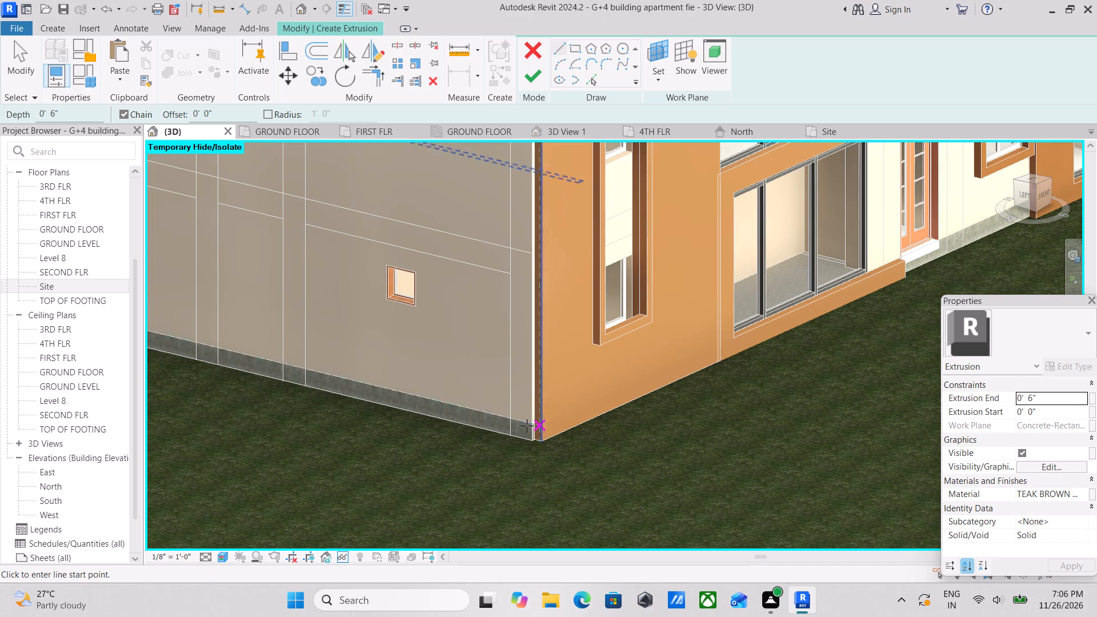
scroll(506, 424, up, 7)
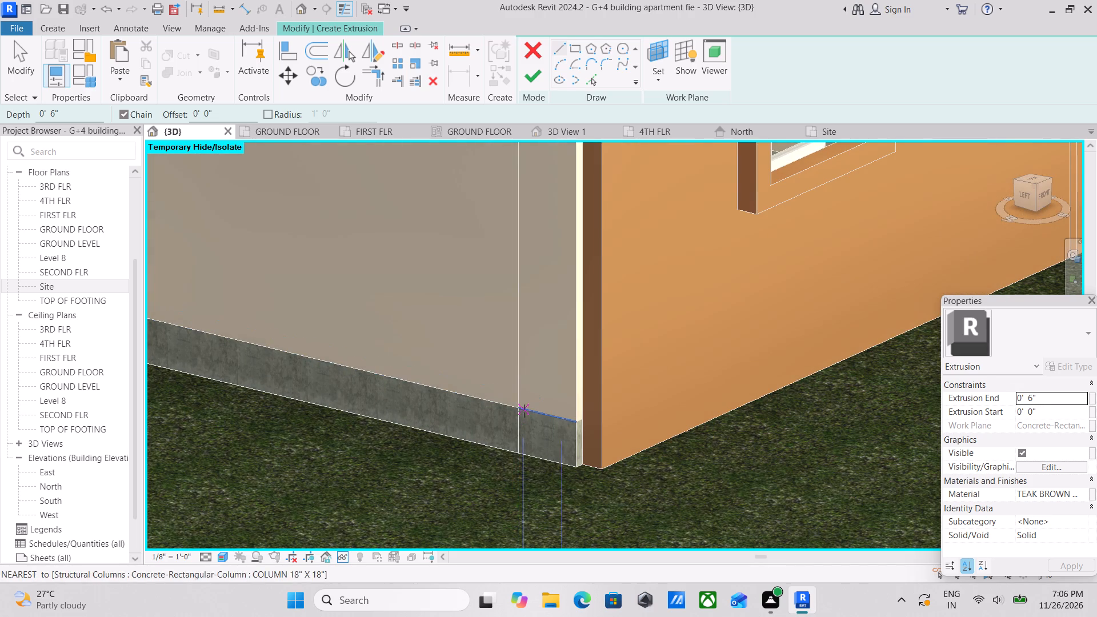
click(517, 407)
click(519, 455)
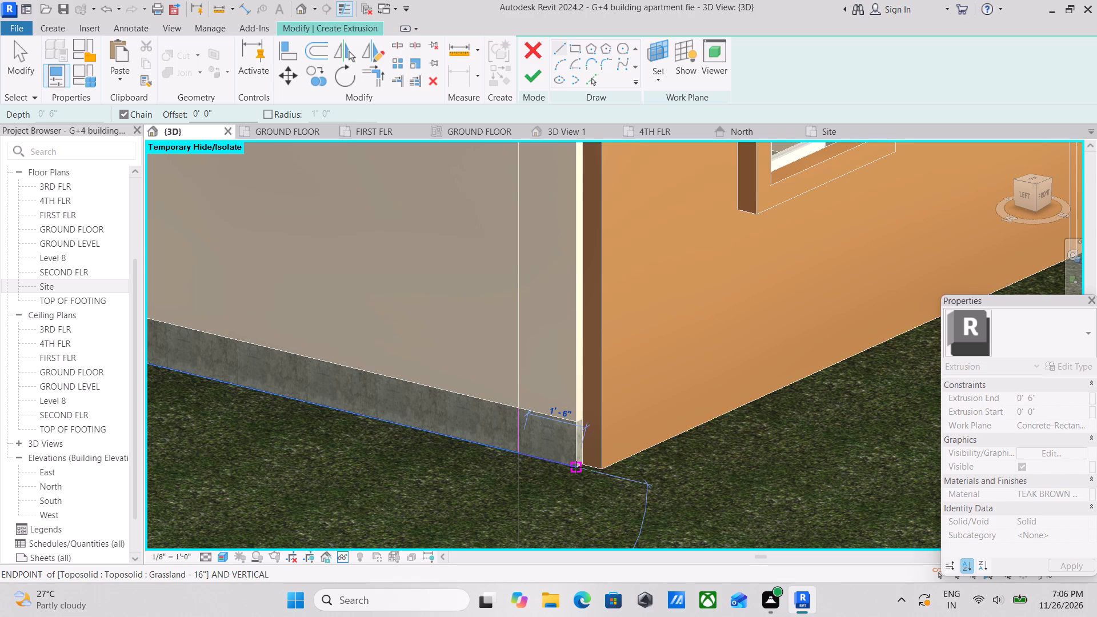
key(Escape)
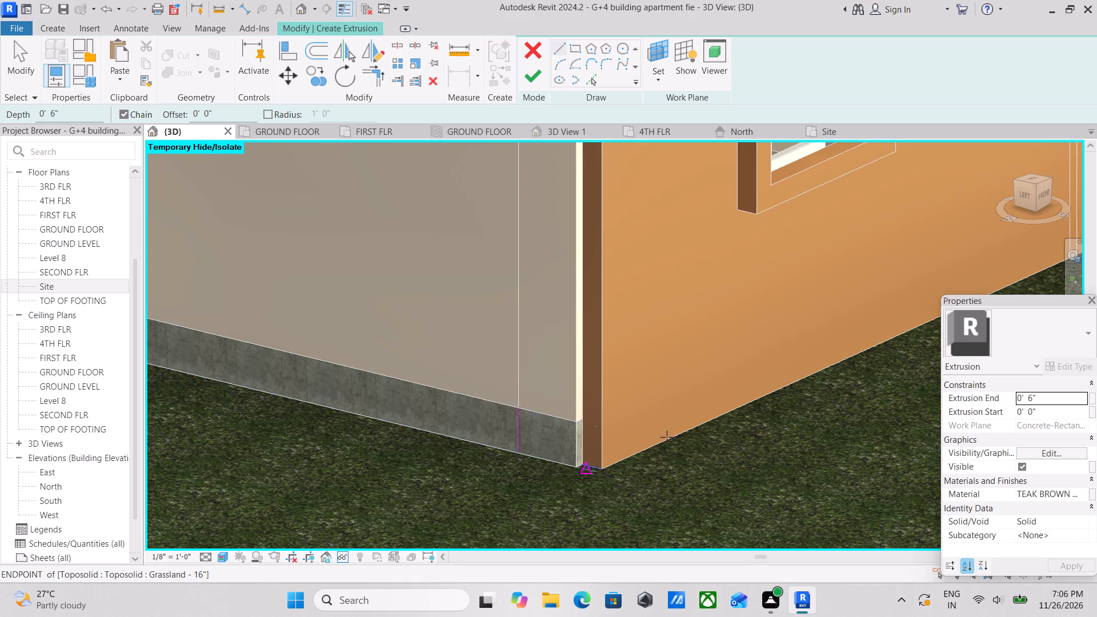
key(Escape)
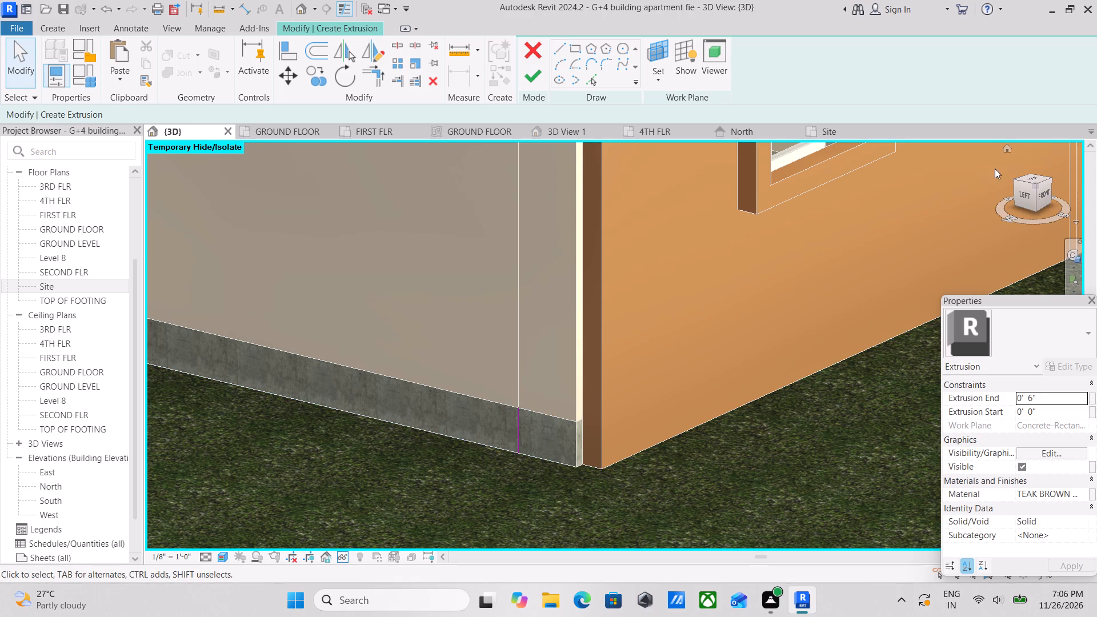
In left view, sketch a horizontal line about 2' 1 1/4" long at ground level from the vertical line's lower end past the brown wall.
click(1024, 194)
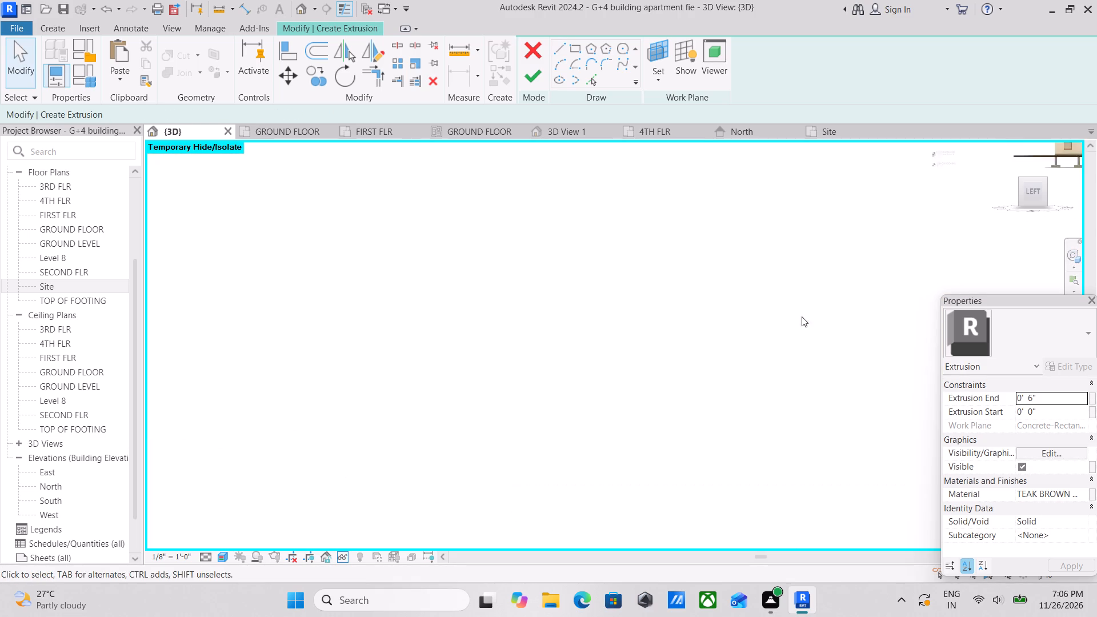
scroll(741, 343, up, 20)
scroll(741, 343, up, 4)
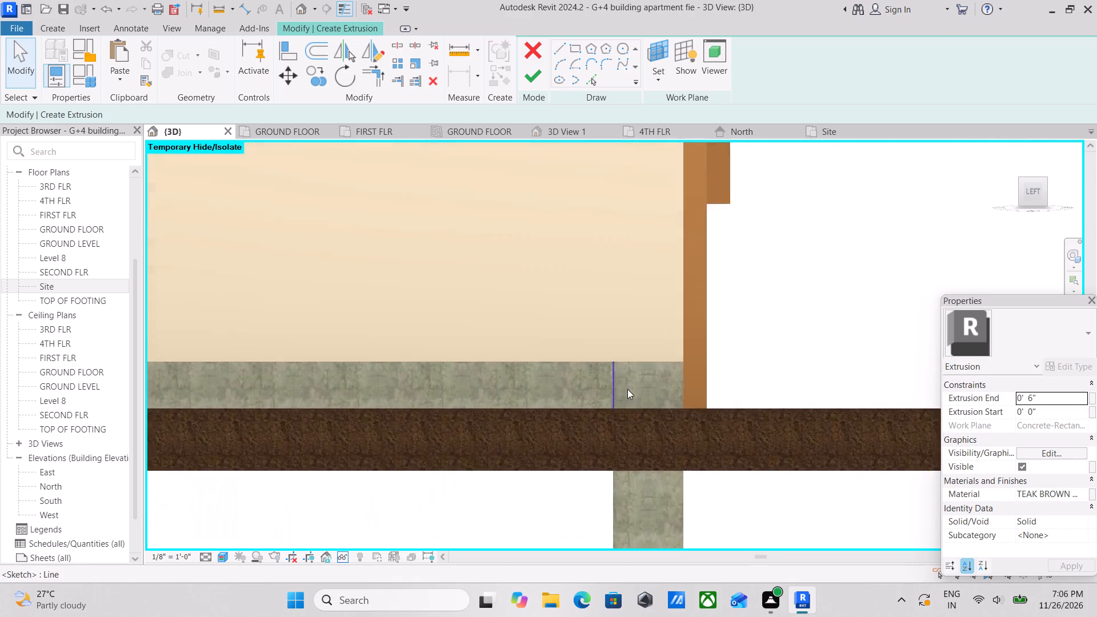
scroll(627, 389, up, 8)
middle_drag(642, 395, 552, 398)
scroll(537, 398, up, 1)
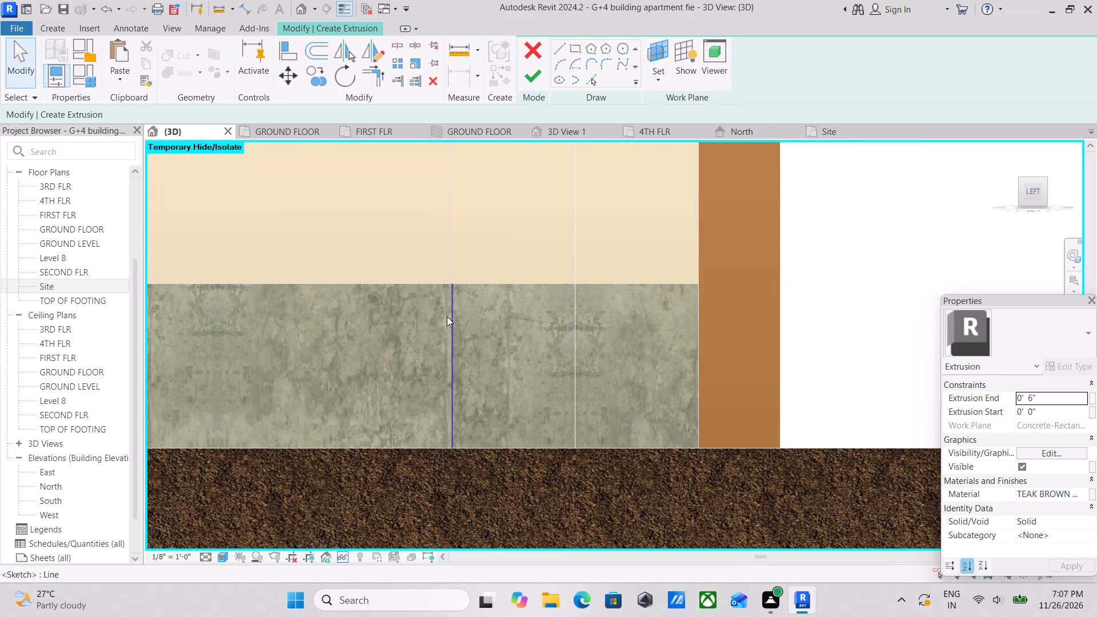
click(447, 316)
scroll(502, 451, up, 3)
key(Escape)
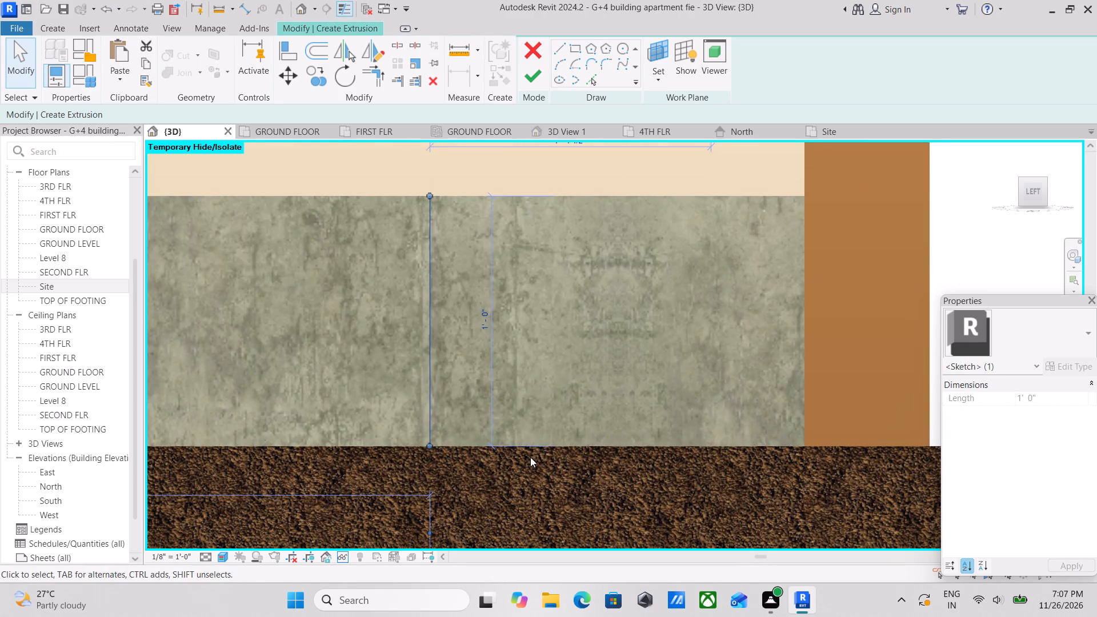
click(550, 451)
key(Escape)
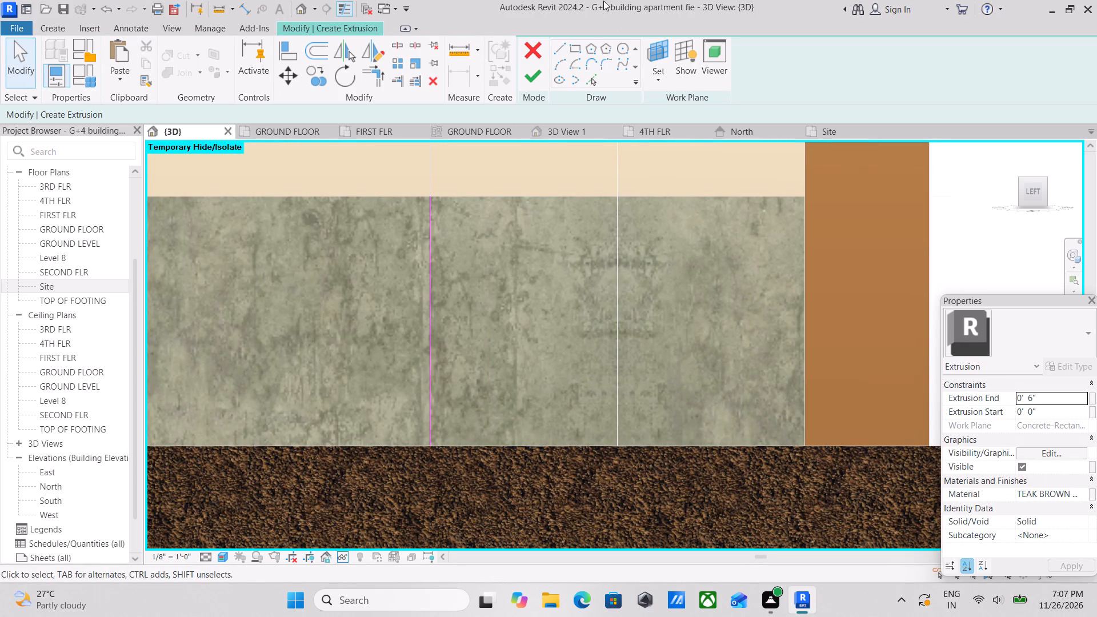
click(557, 46)
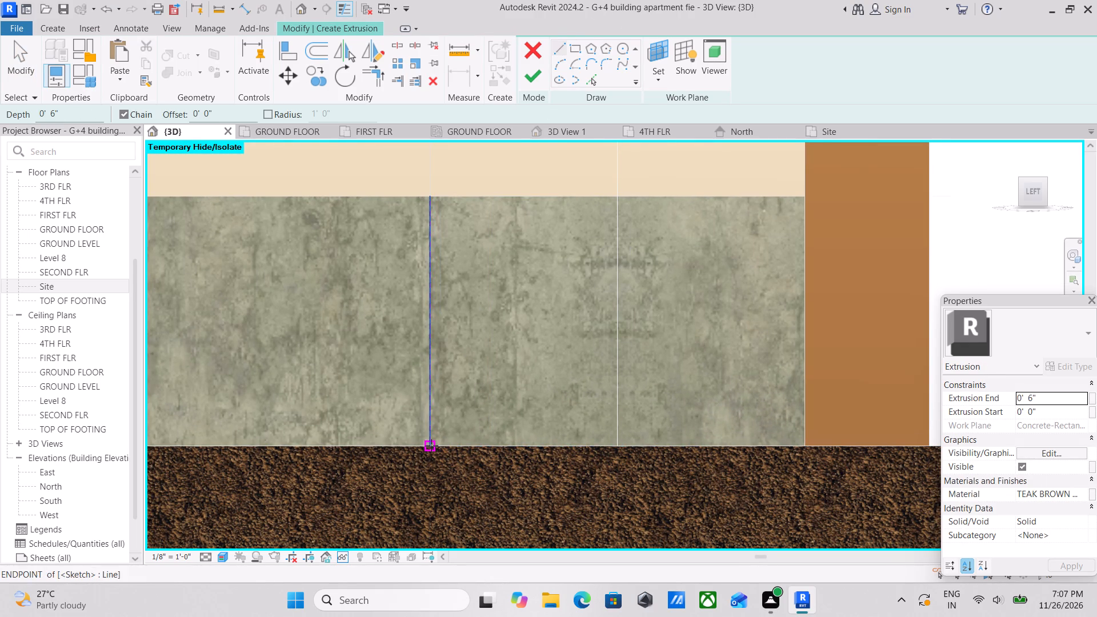
click(431, 446)
middle_drag(736, 445, 552, 448)
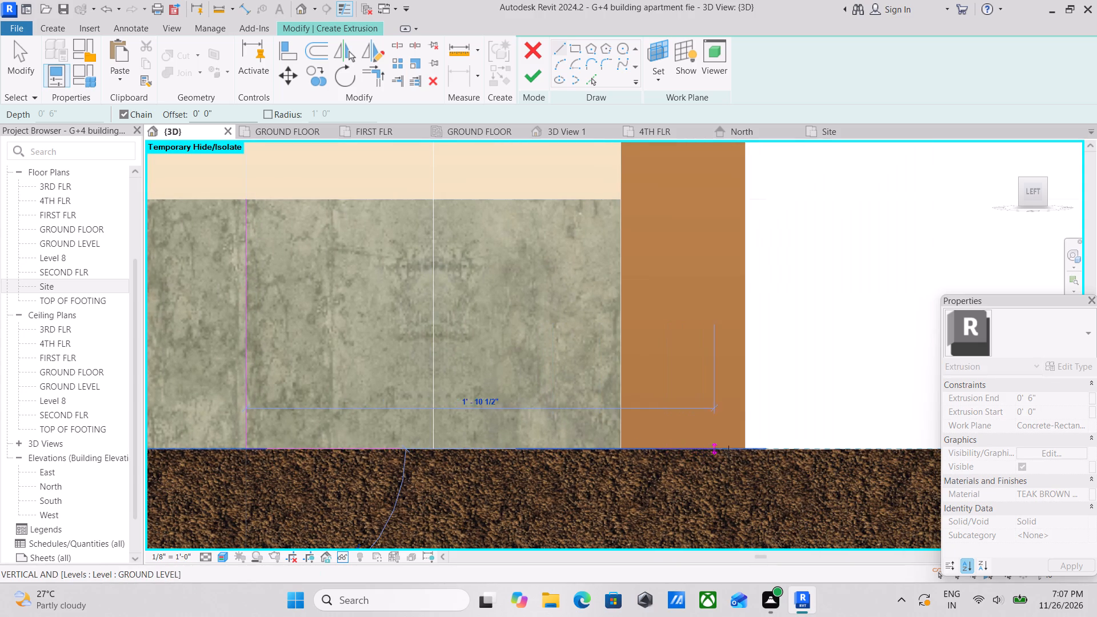
click(772, 451)
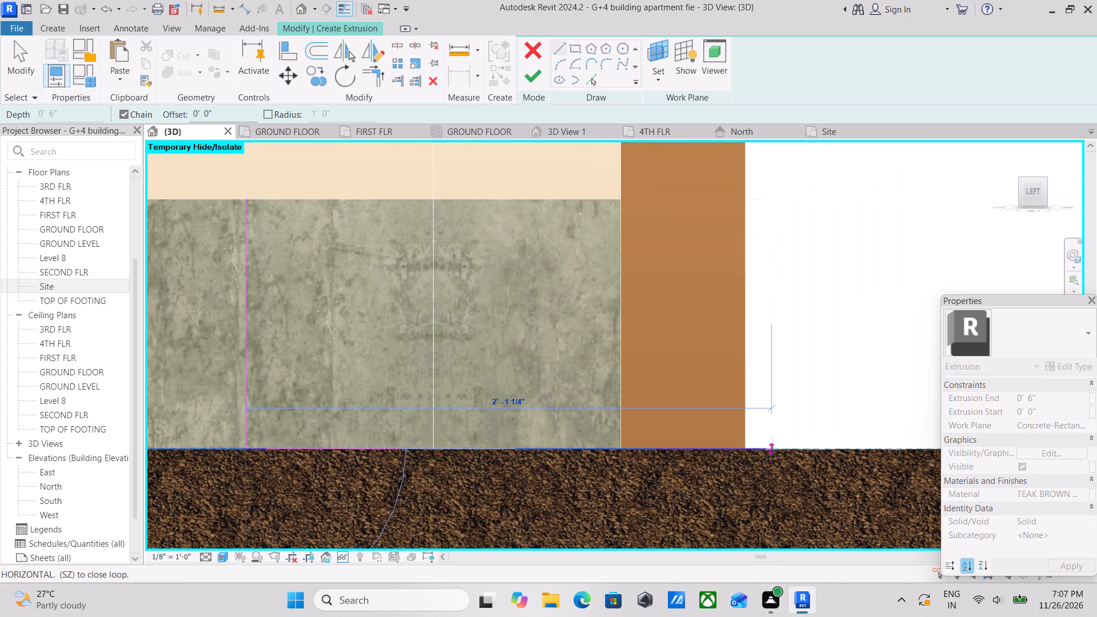
key(Escape)
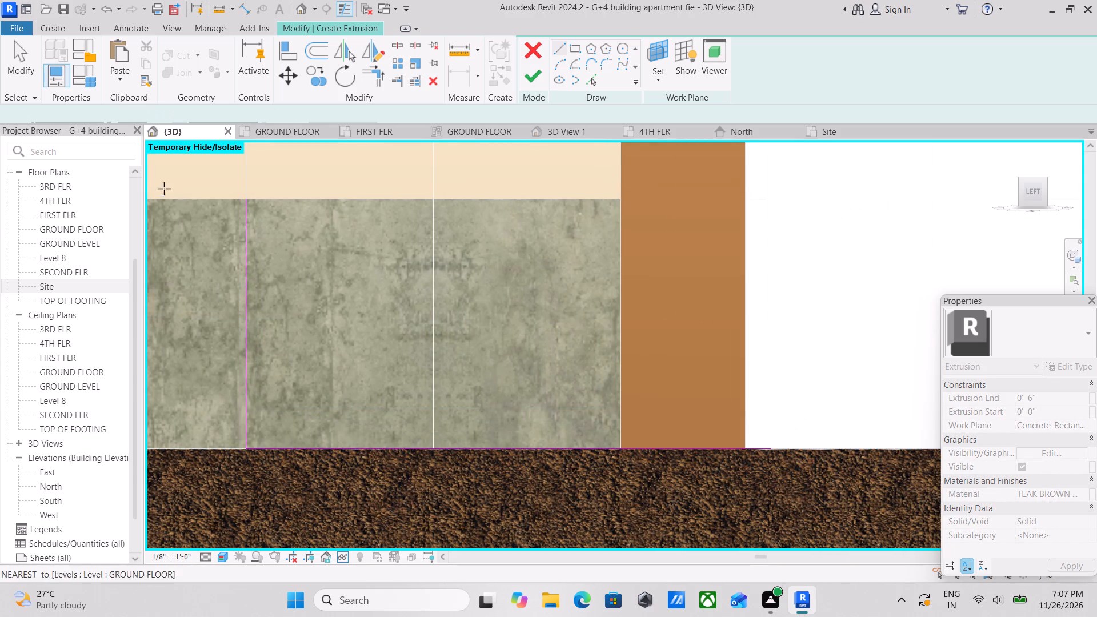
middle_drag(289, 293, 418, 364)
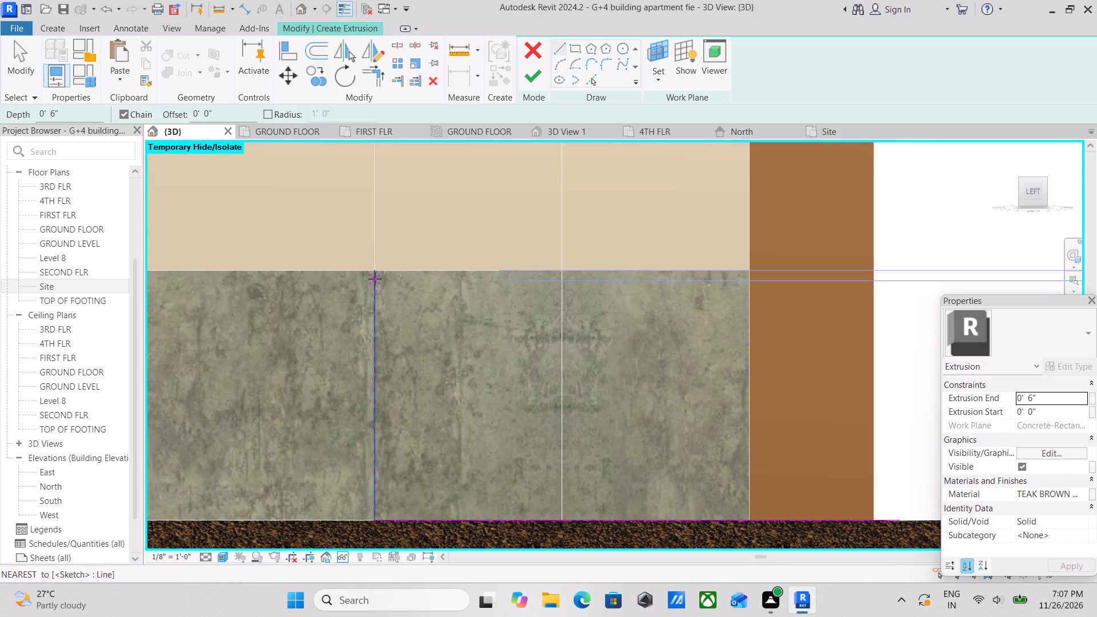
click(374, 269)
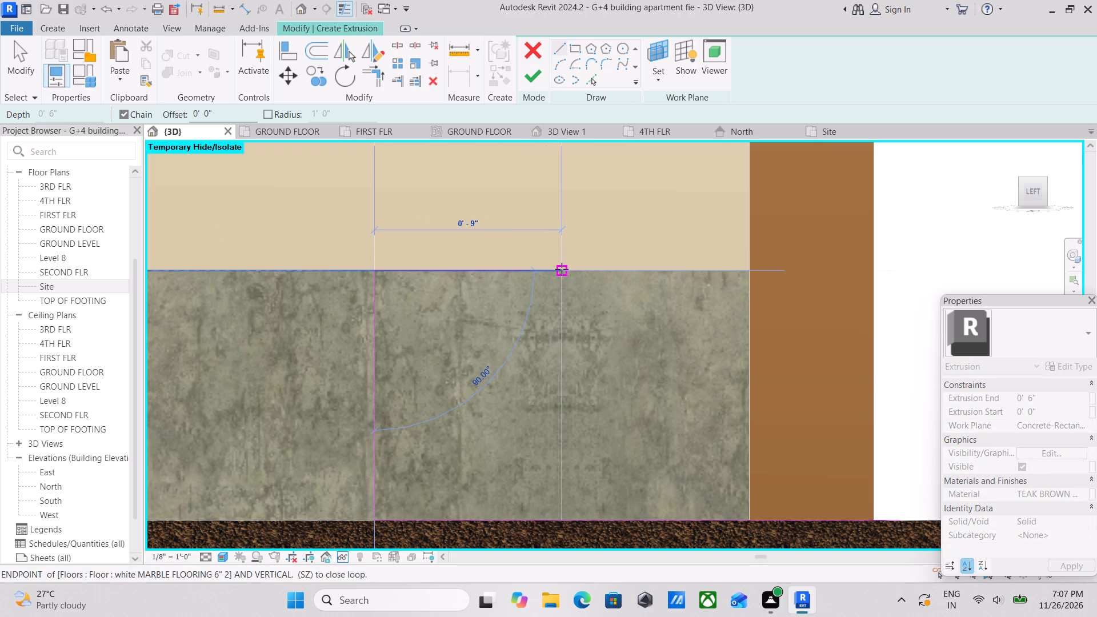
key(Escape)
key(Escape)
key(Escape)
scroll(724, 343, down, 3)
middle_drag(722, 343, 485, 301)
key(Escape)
Delete the vertical line at the column edge and the horizontal ground-level line from the extrusion sketch.
scroll(628, 342, down, 2)
middle_drag(628, 342, 570, 346)
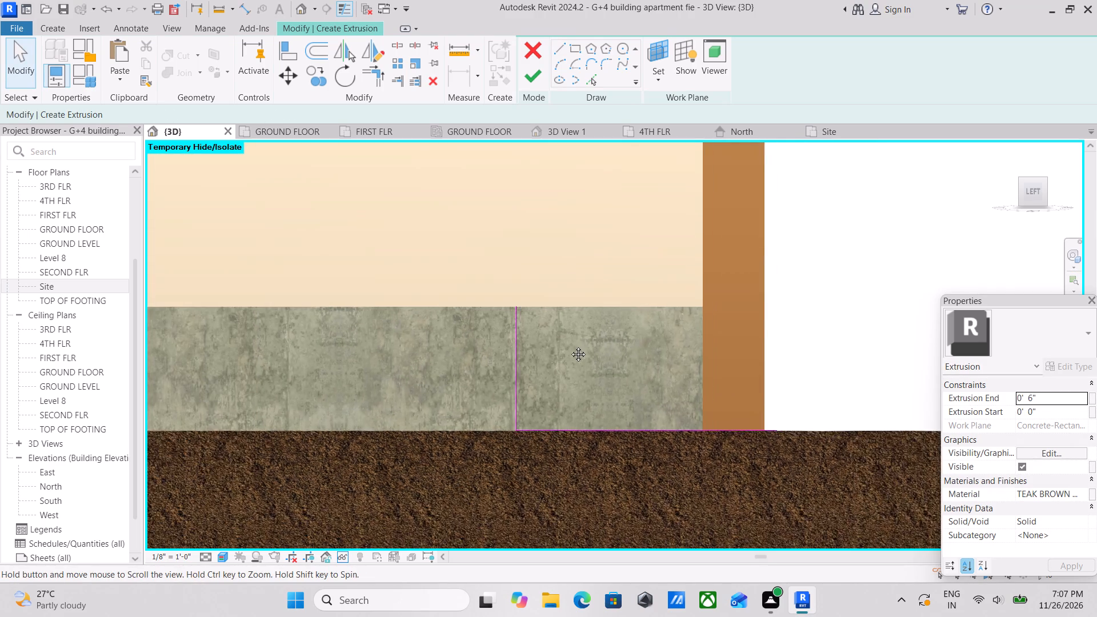
middle_drag(570, 346, 411, 366)
click(554, 329)
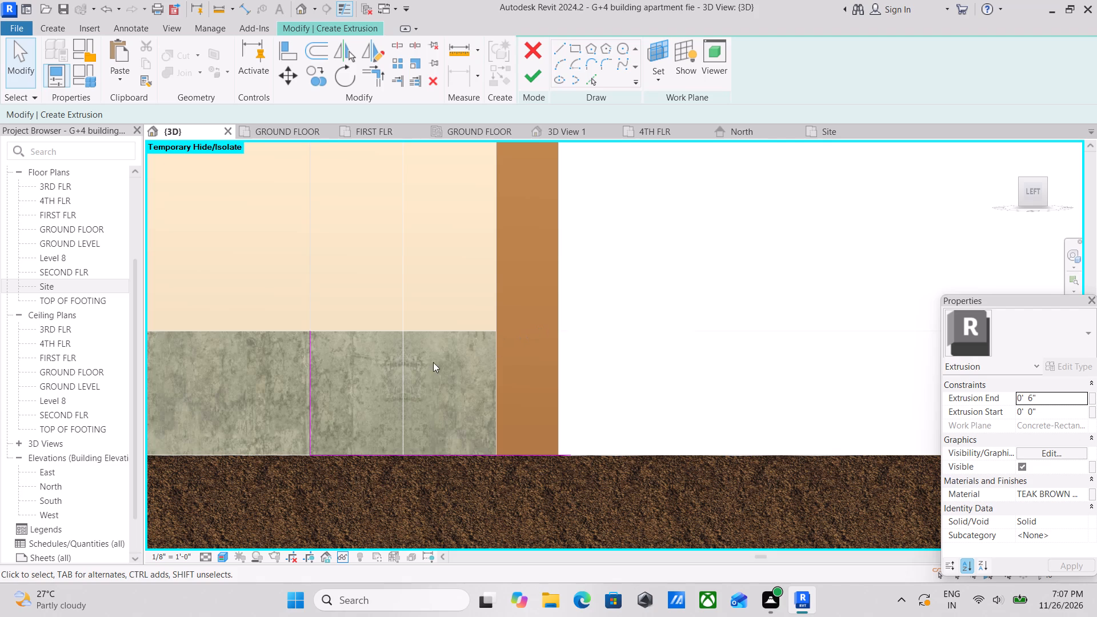
click(314, 410)
right_click(314, 410)
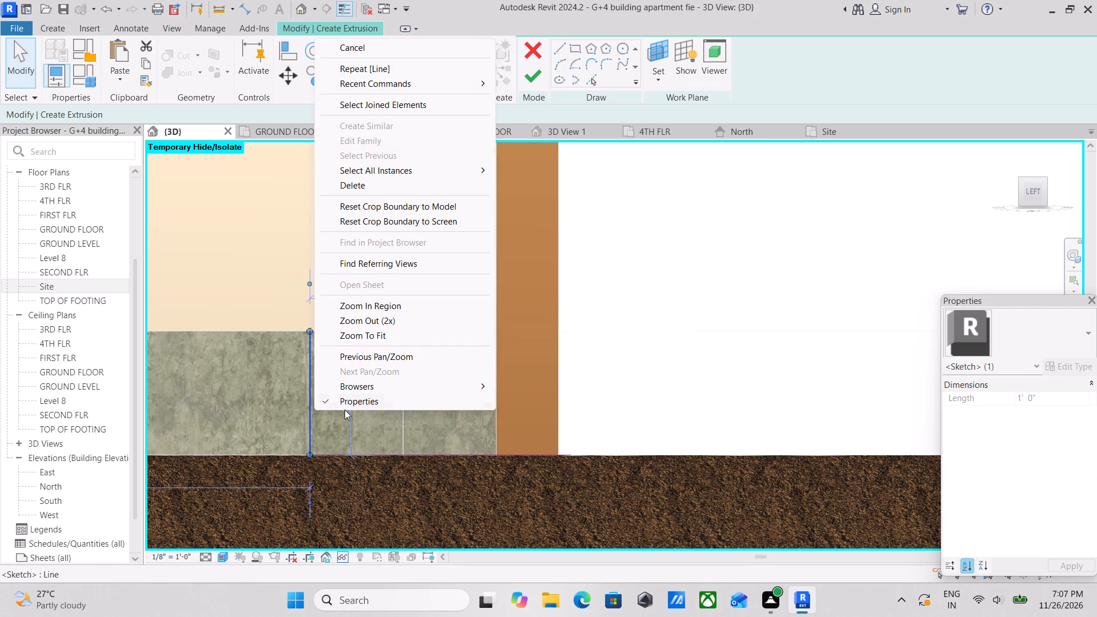
click(385, 186)
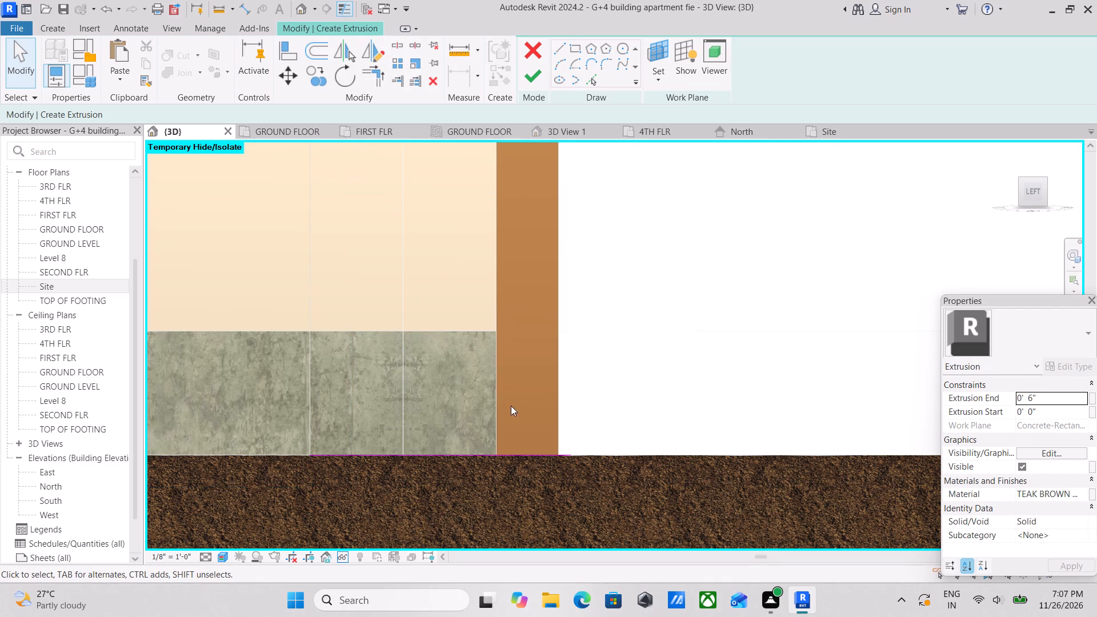
click(507, 456)
right_click(507, 456)
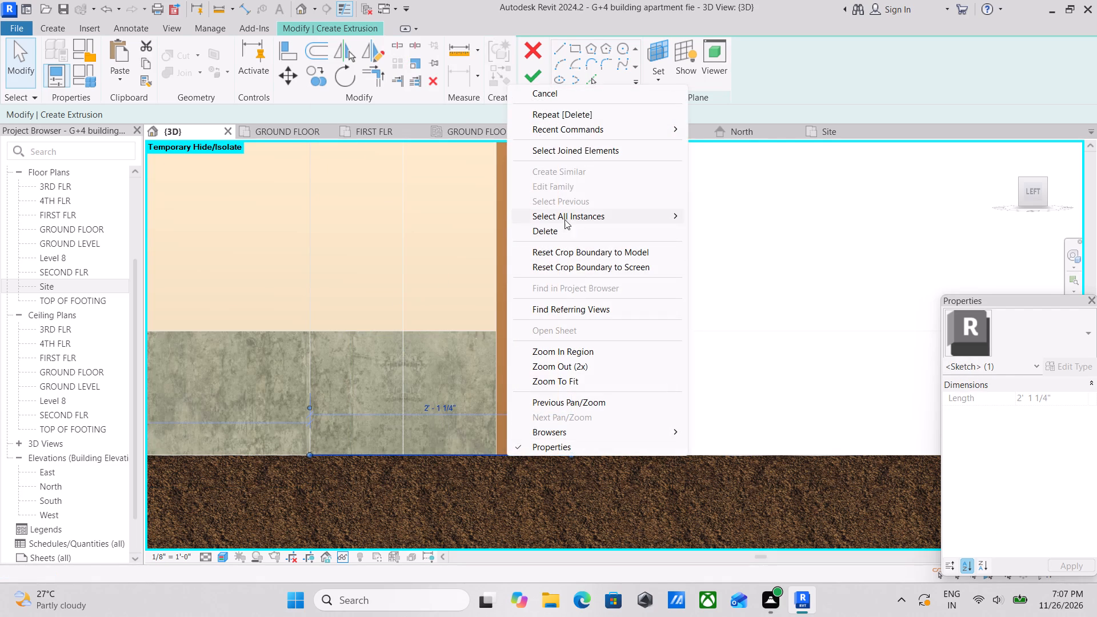
click(558, 237)
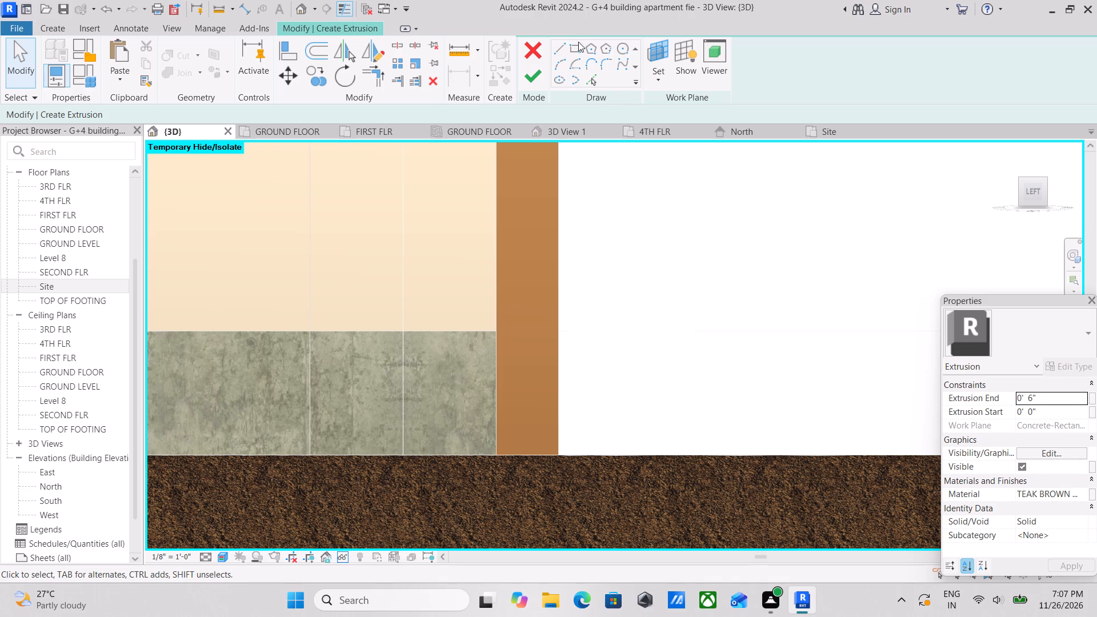
Sketch a vertical line down the plinth's front edge beside the brown wall, continuing with a 2' 0" horizontal line outward at ground level.
click(562, 45)
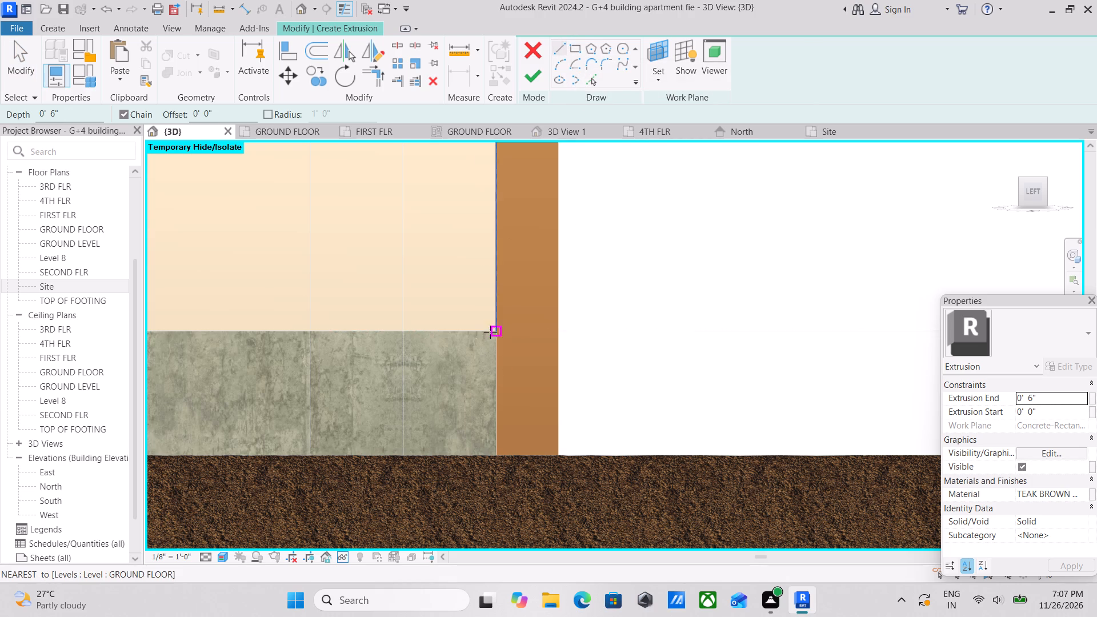
click(495, 334)
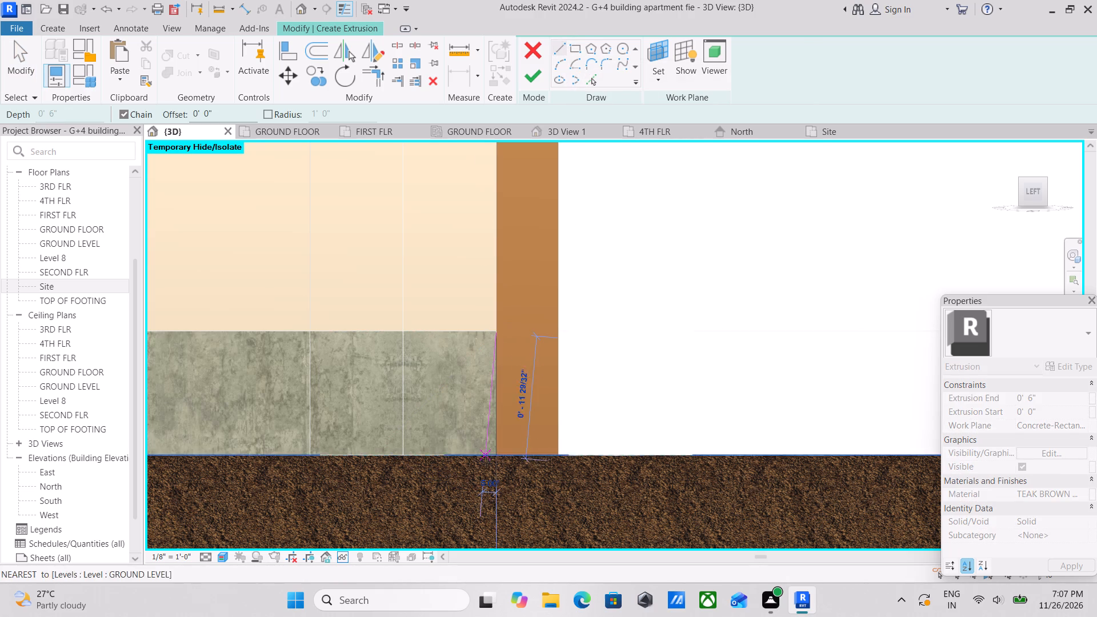
click(489, 460)
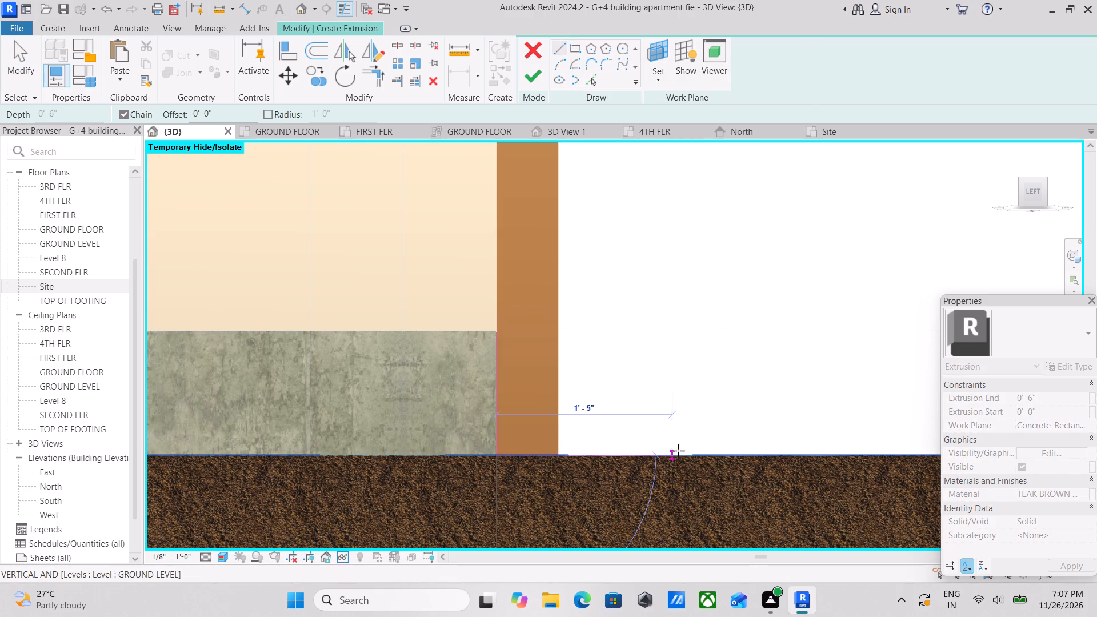
click(745, 456)
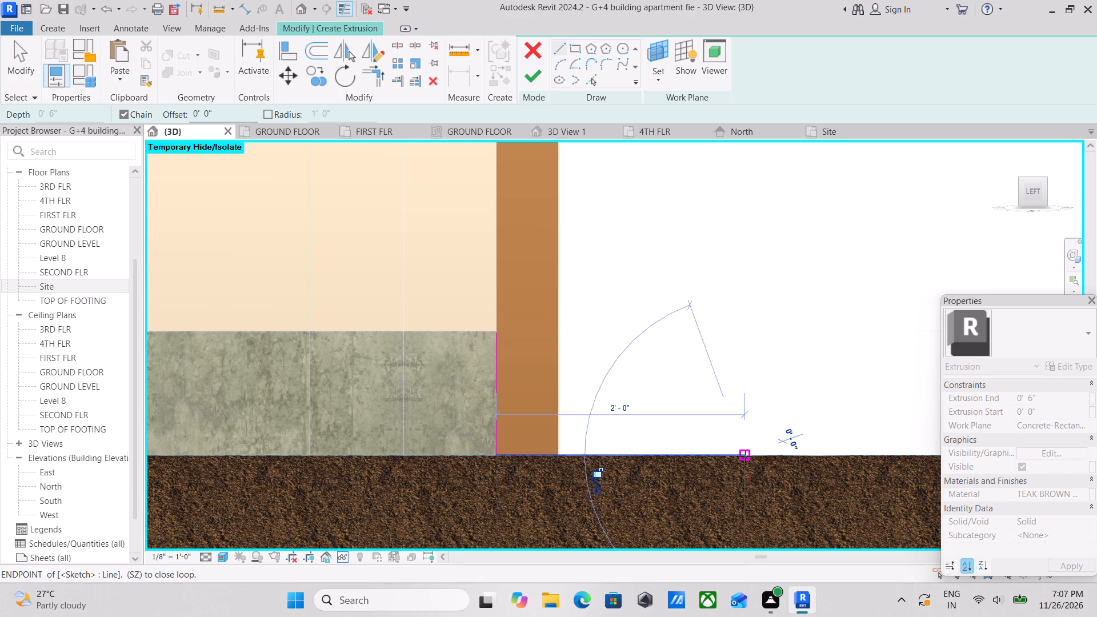
key(Escape)
Close the sketch with a two-step outline from the plinth's top corner, using 1' 0" treads and about 6" risers down to ground level.
click(500, 332)
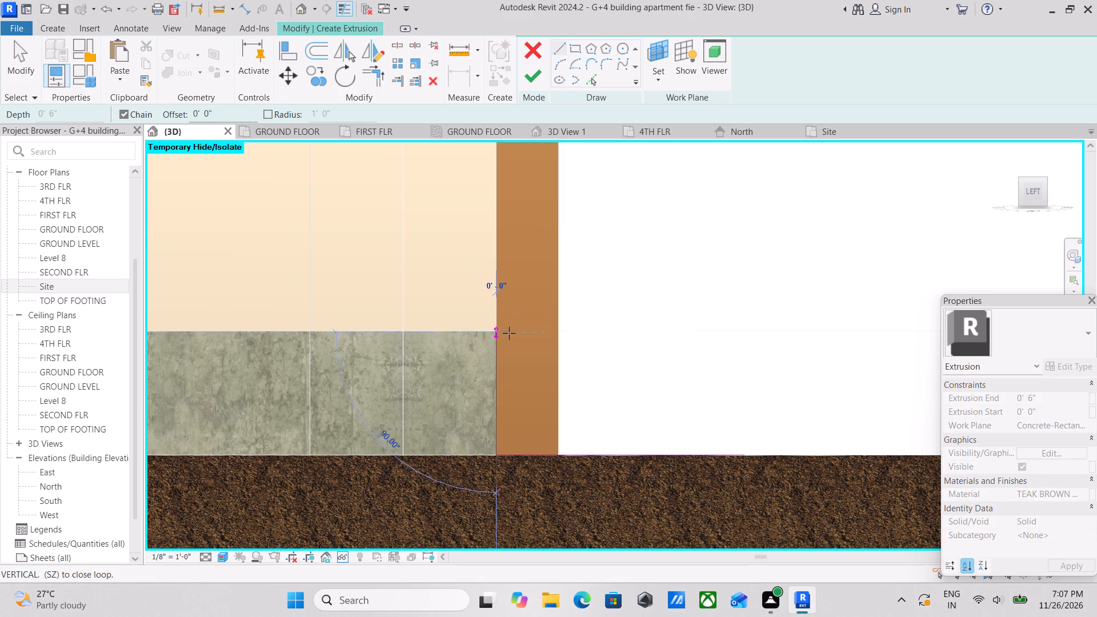
click(620, 335)
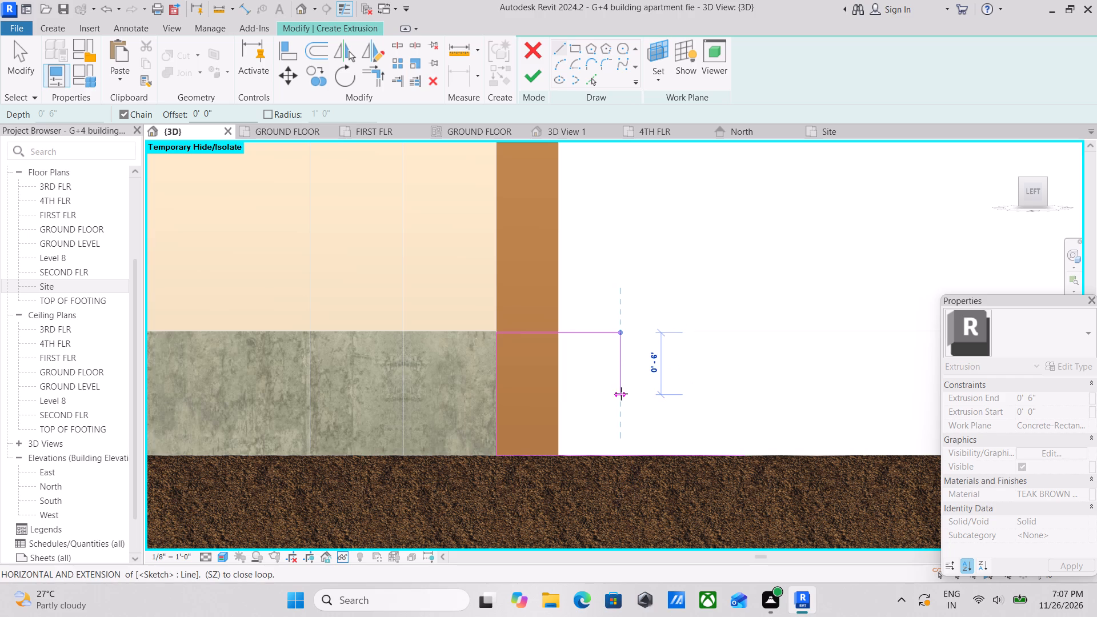
click(621, 396)
middle_drag(706, 402, 681, 388)
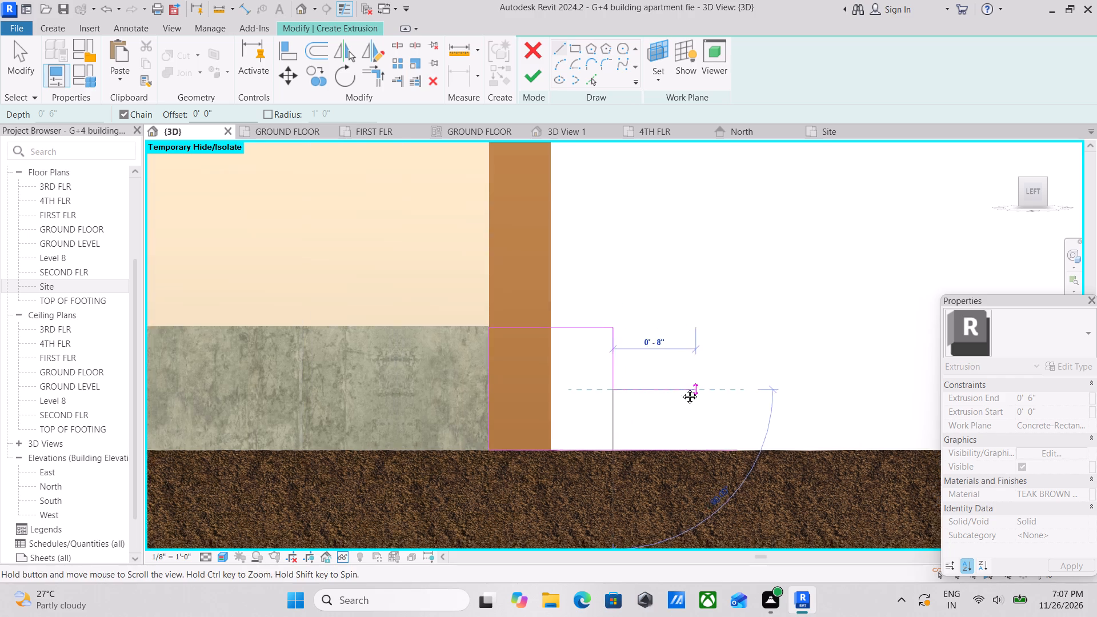
middle_drag(681, 388, 632, 372)
click(673, 368)
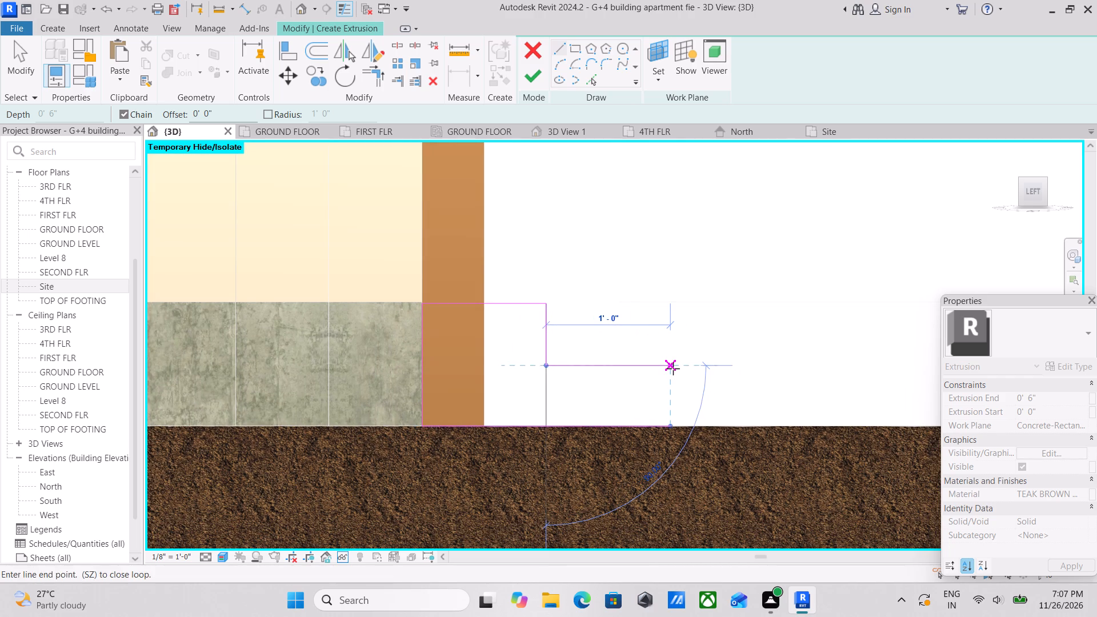
click(669, 424)
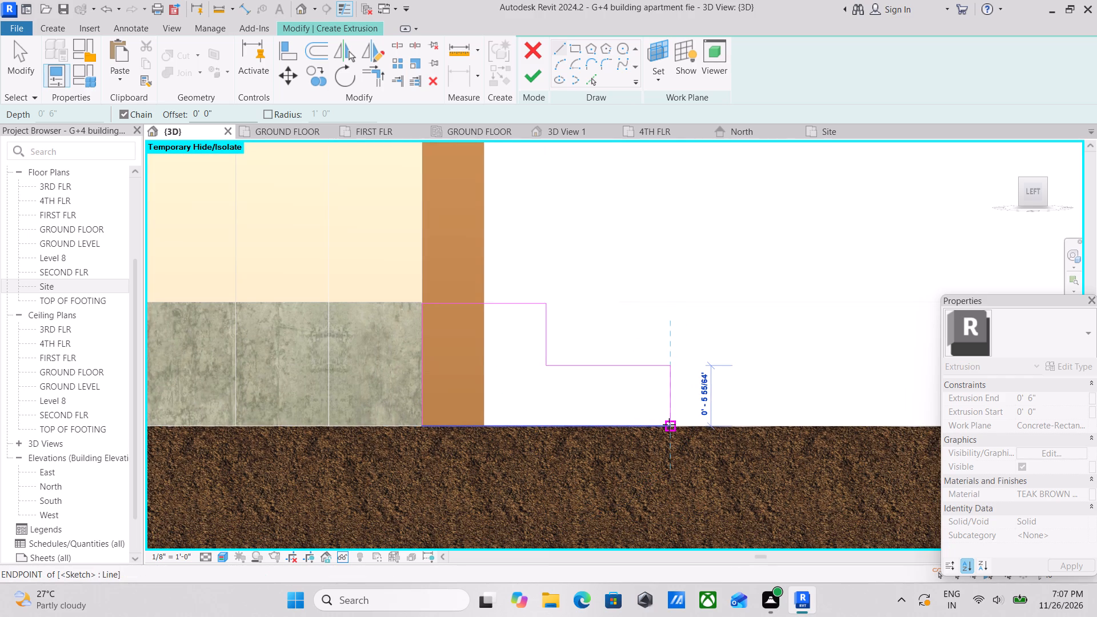
key(Escape)
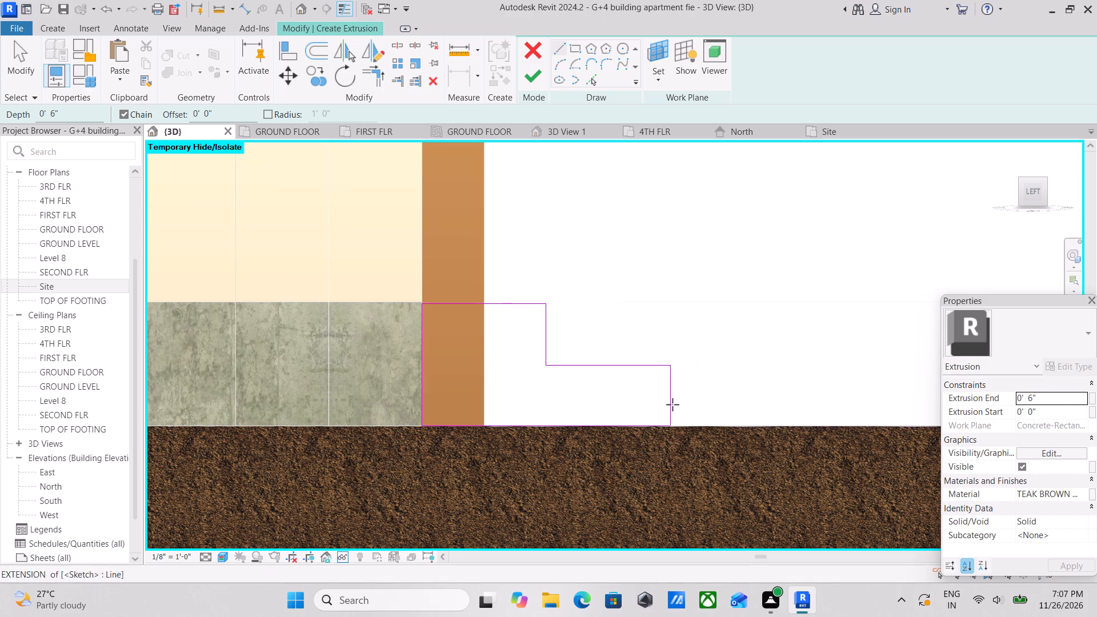
Finish the stepped profile as a 6" deep extrusion and complete the in-place model.
scroll(642, 422, up, 11)
key(Escape)
scroll(670, 427, down, 9)
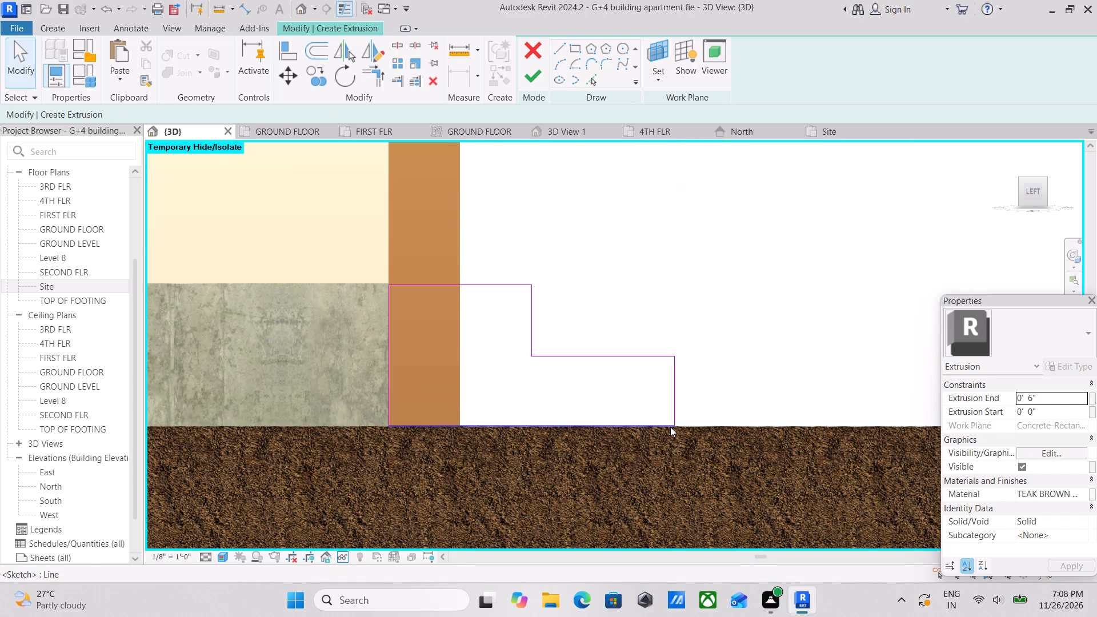
click(529, 82)
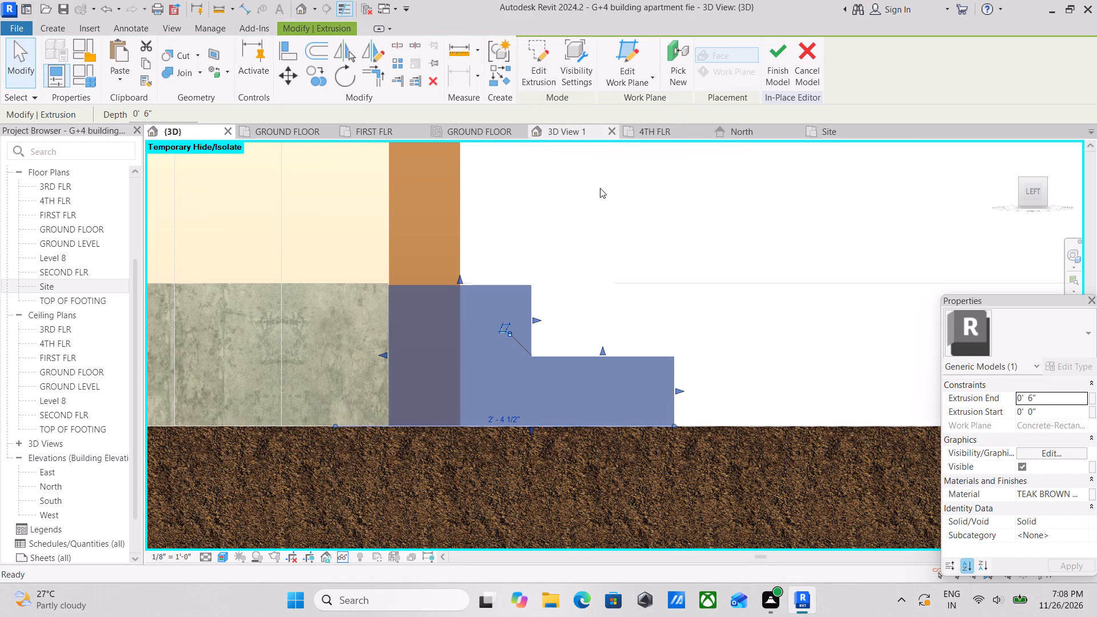
scroll(698, 245, down, 9)
shift+middle_drag(707, 264, 635, 357)
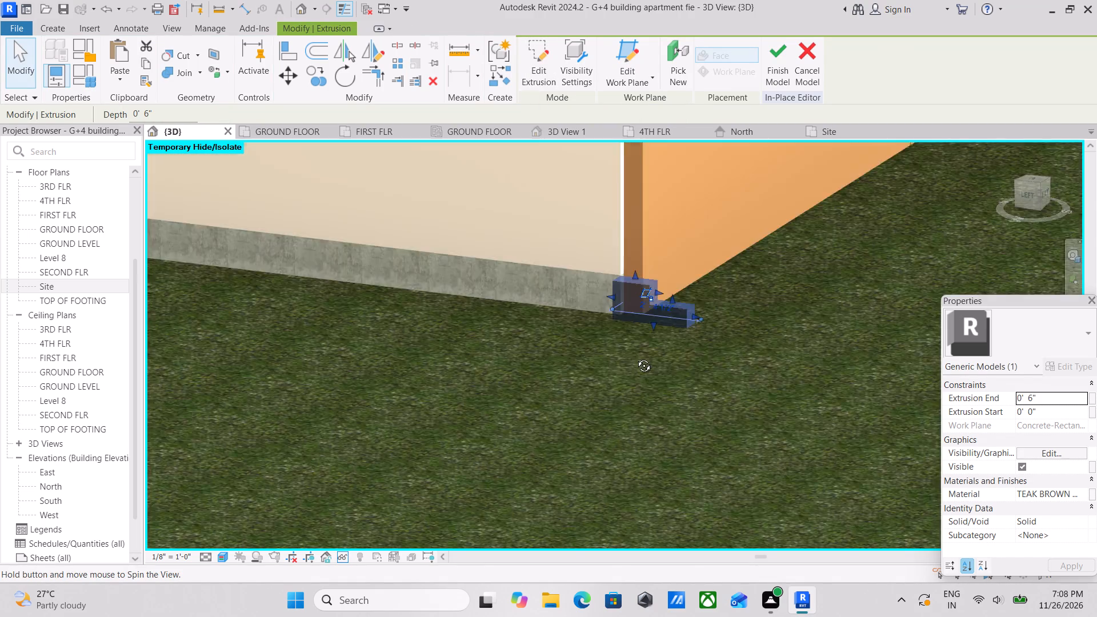
shift+middle_drag(635, 357, 450, 372)
shift+middle_drag(708, 342, 645, 354)
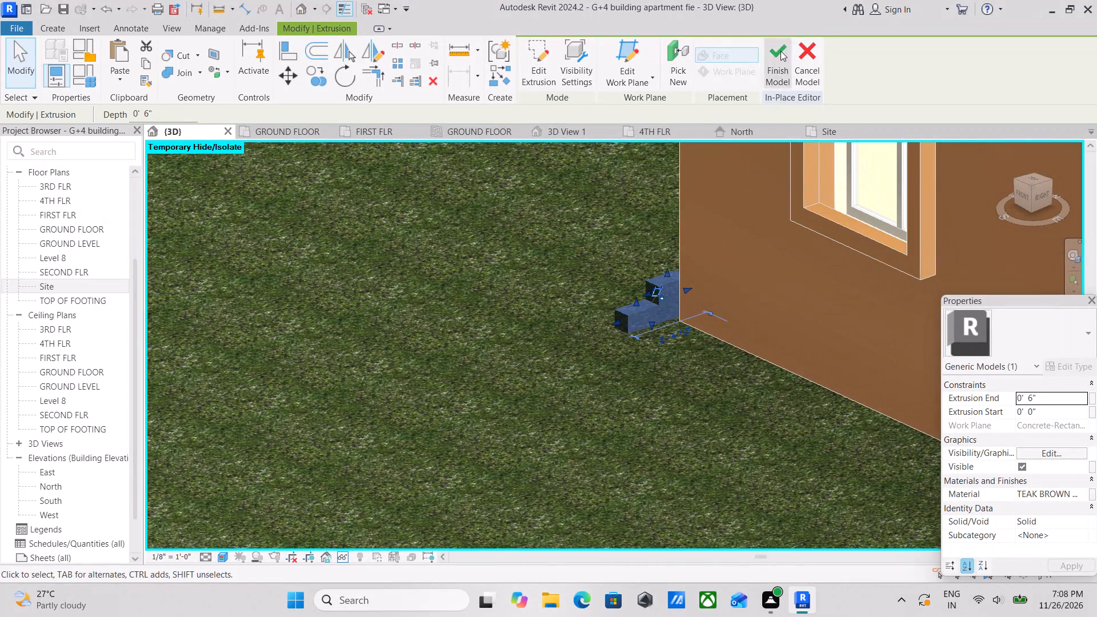
click(778, 51)
Stretch the steps from the building's front corner along the facade to just past the double entrance door.
middle_drag(692, 249, 619, 214)
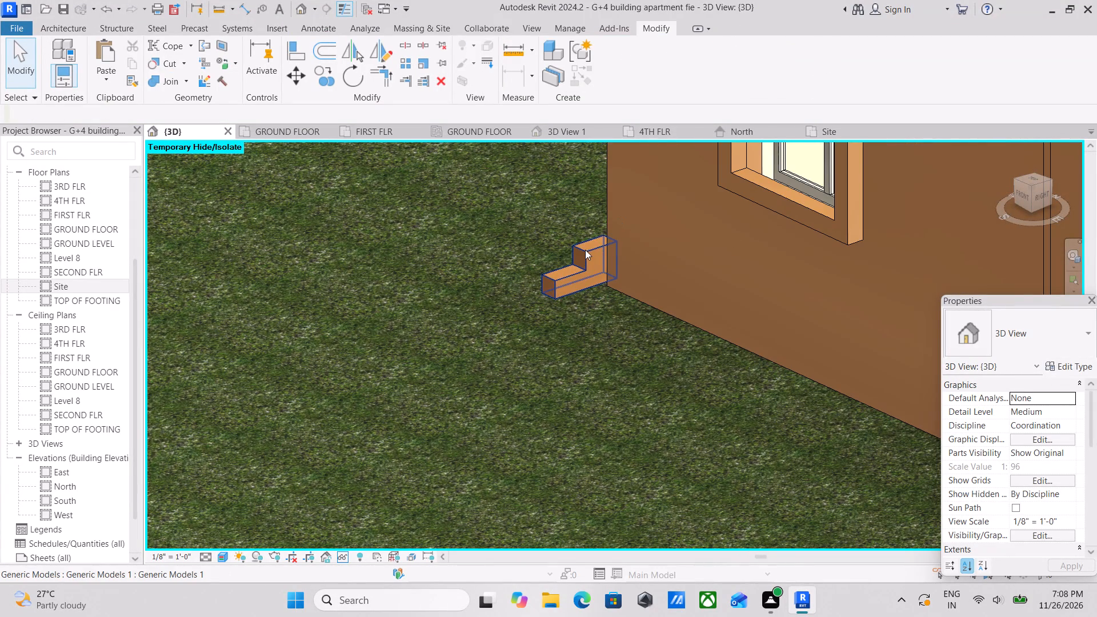
click(585, 250)
drag(596, 274, 649, 300)
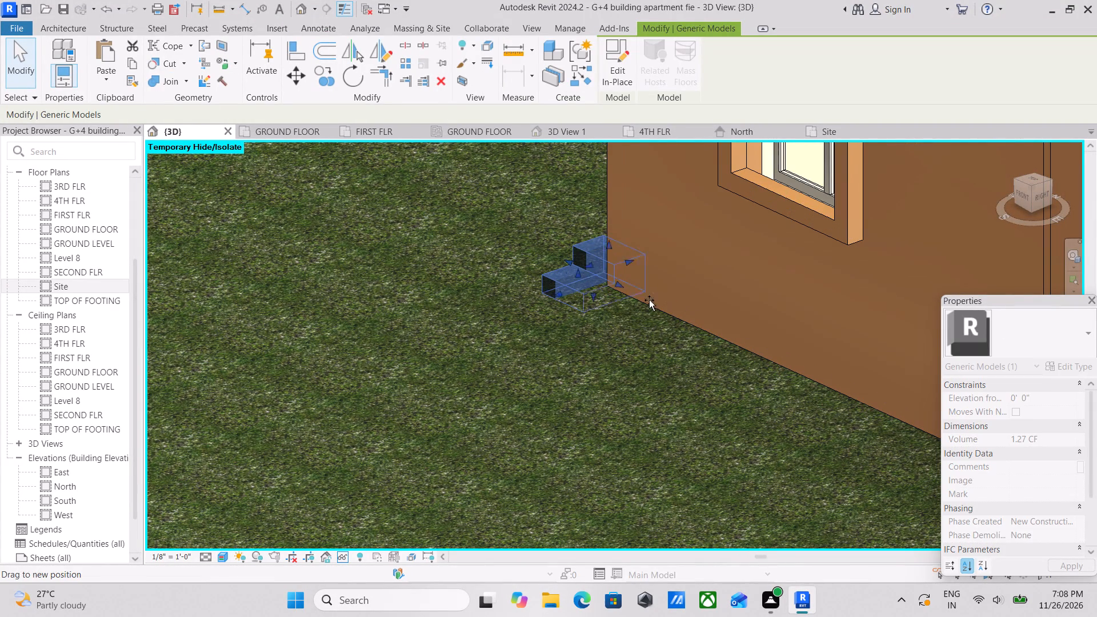
drag(649, 300, 706, 342)
middle_drag(706, 339, 522, 215)
scroll(634, 261, down, 3)
middle_drag(630, 262, 448, 267)
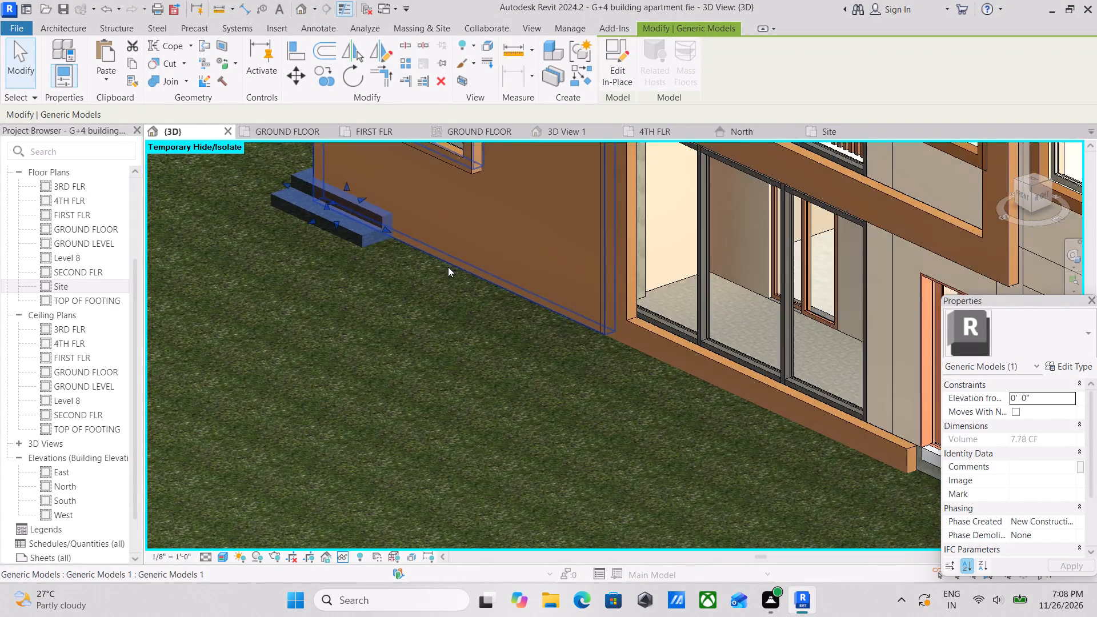
scroll(448, 267, down, 4)
middle_drag(462, 271, 413, 266)
scroll(407, 262, up, 1)
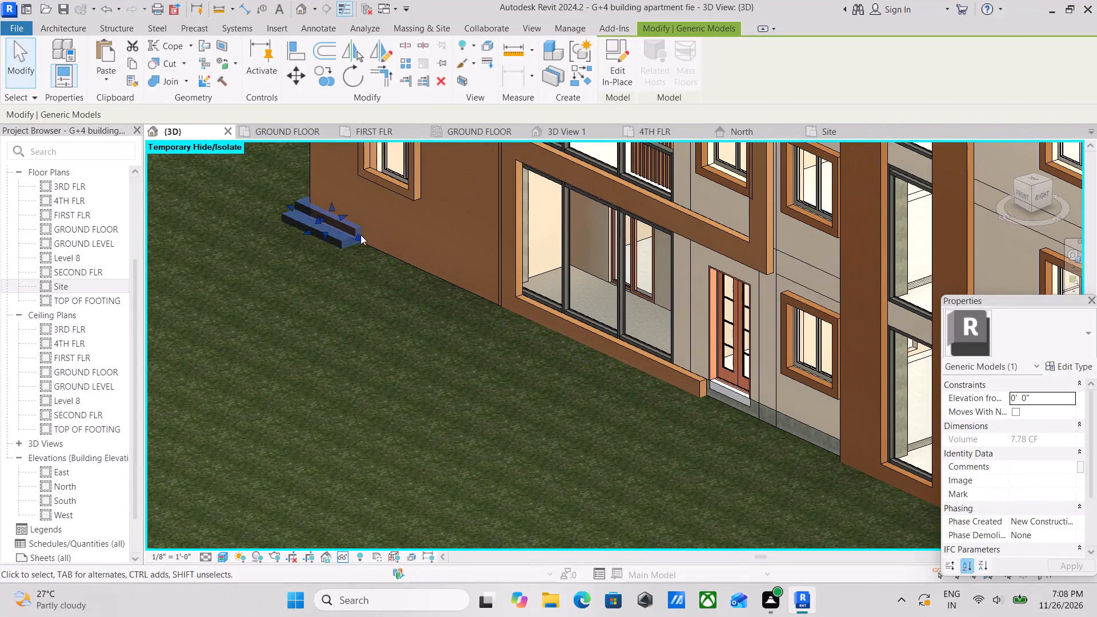
drag(359, 237, 765, 481)
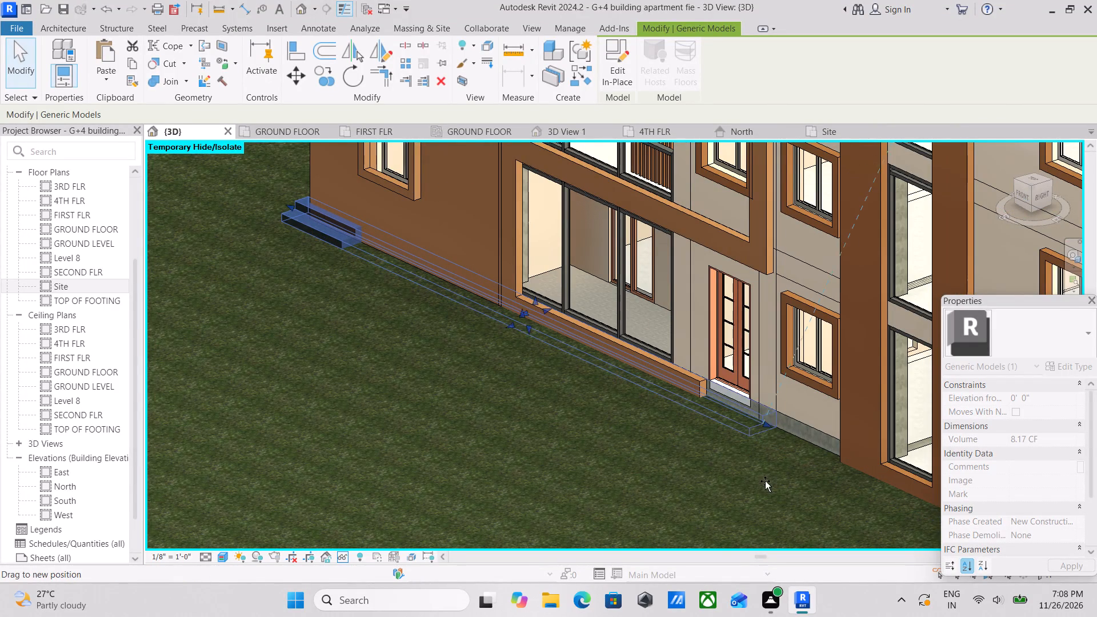
drag(765, 481, 724, 457)
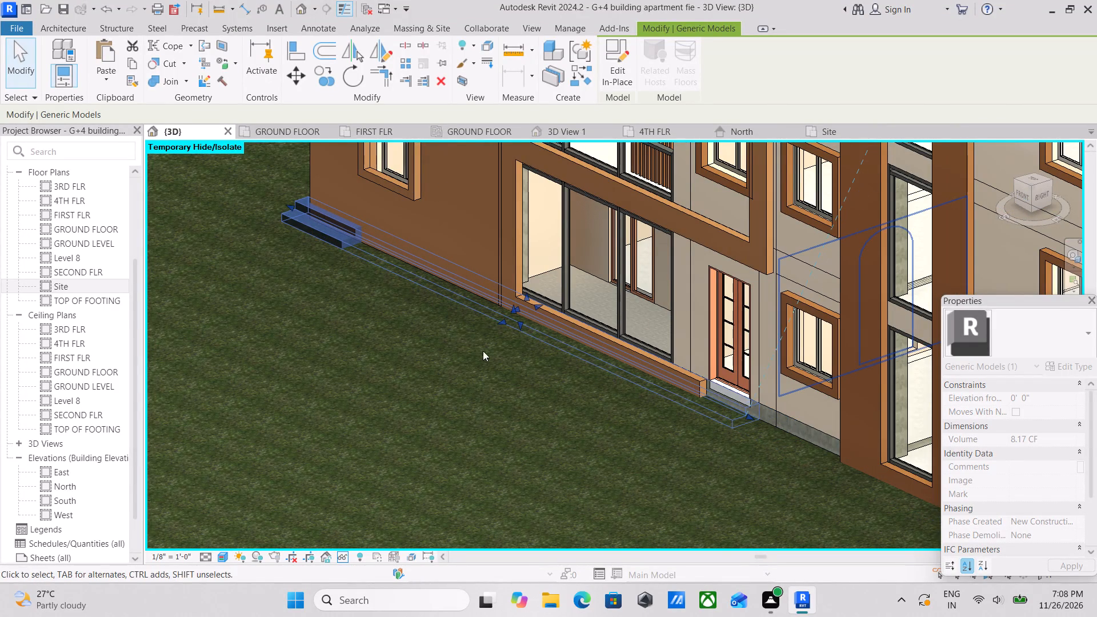
Pull the steps' corner end back along the facade so they start just before the large sliding glass opening.
middle_drag(445, 323, 514, 398)
scroll(471, 363, up, 1)
scroll(375, 273, up, 2)
middle_drag(331, 281, 308, 343)
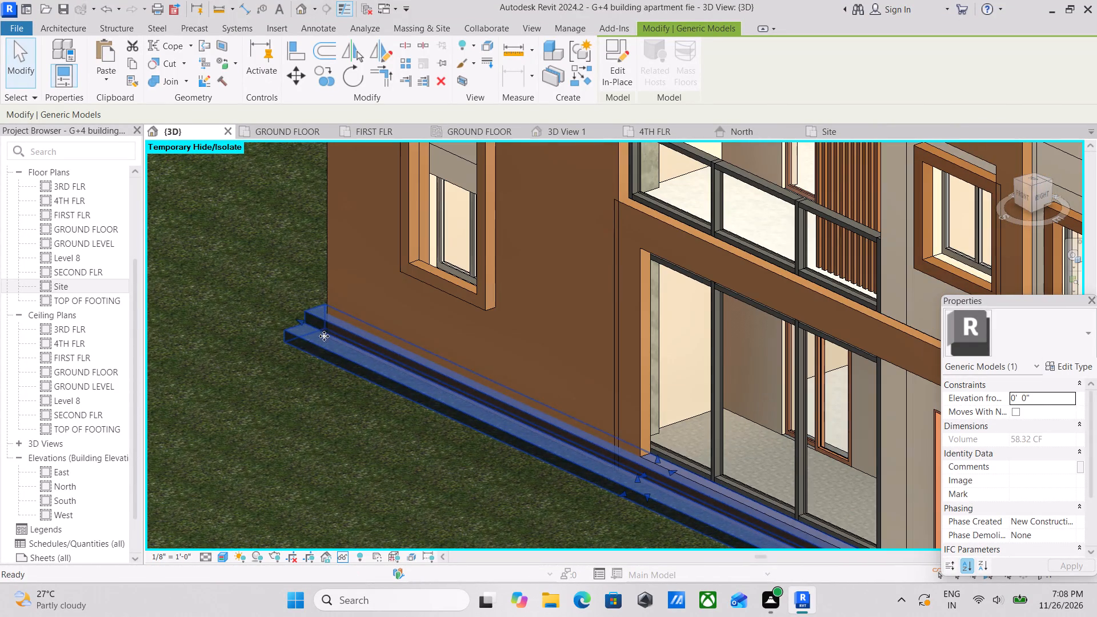
key(Escape)
click(306, 318)
scroll(365, 334, down, 1)
middle_drag(365, 334, 342, 293)
drag(289, 286, 519, 462)
middle_drag(526, 448, 403, 323)
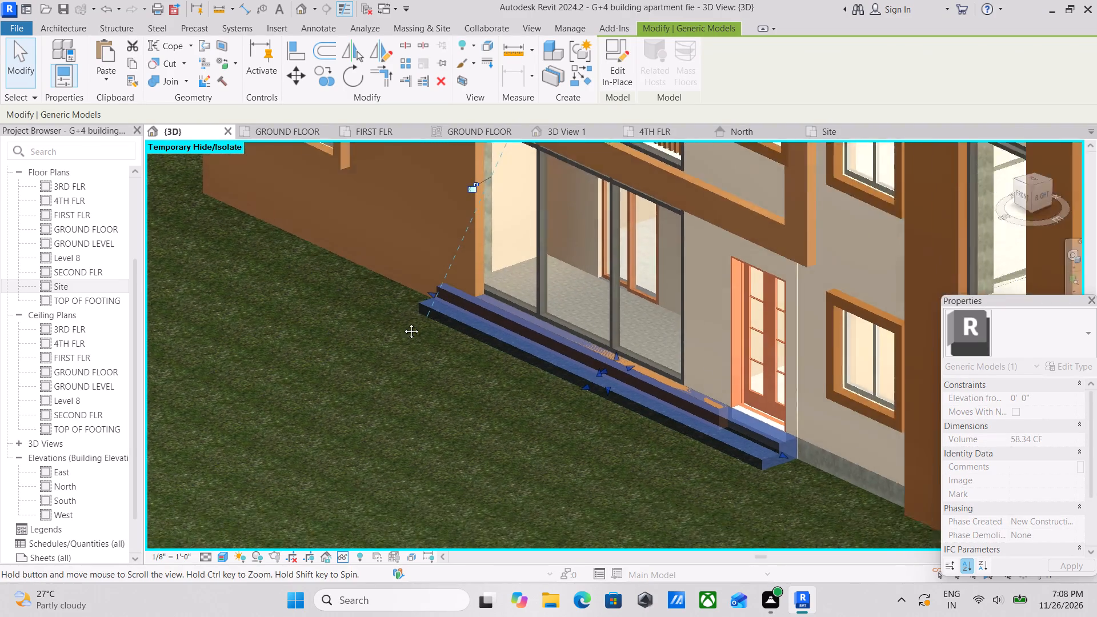
middle_drag(403, 323, 366, 262)
middle_drag(366, 262, 433, 331)
scroll(419, 233, up, 3)
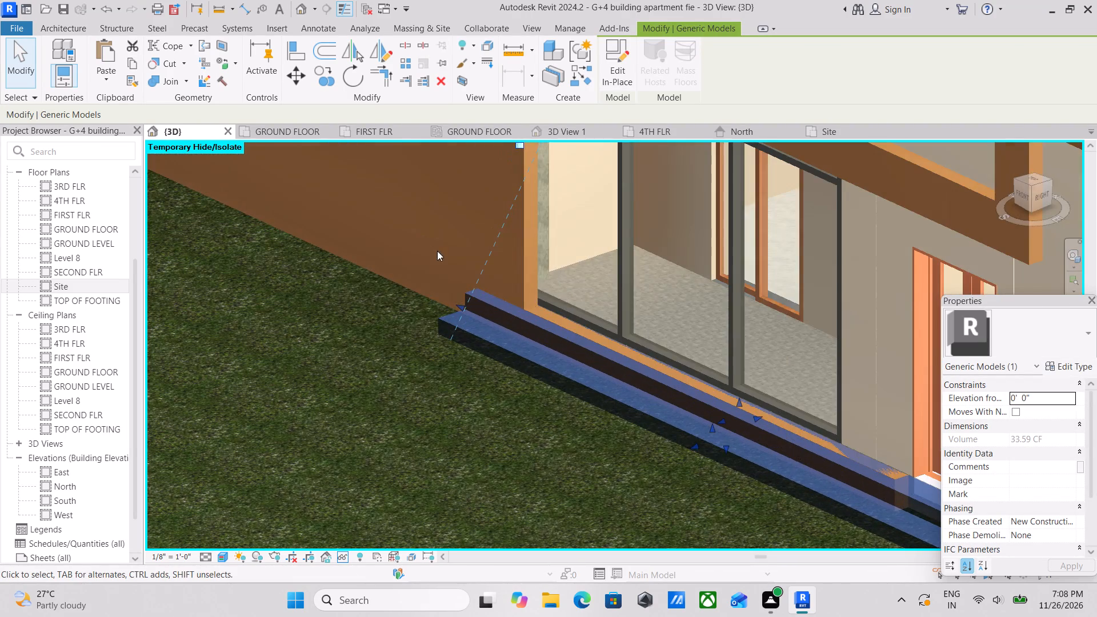
scroll(484, 303, up, 2)
scroll(458, 308, down, 1)
Extend the door end of the steps along the facade to the far side of the tall glazed opening beyond the door.
middle_drag(458, 308, 363, 249)
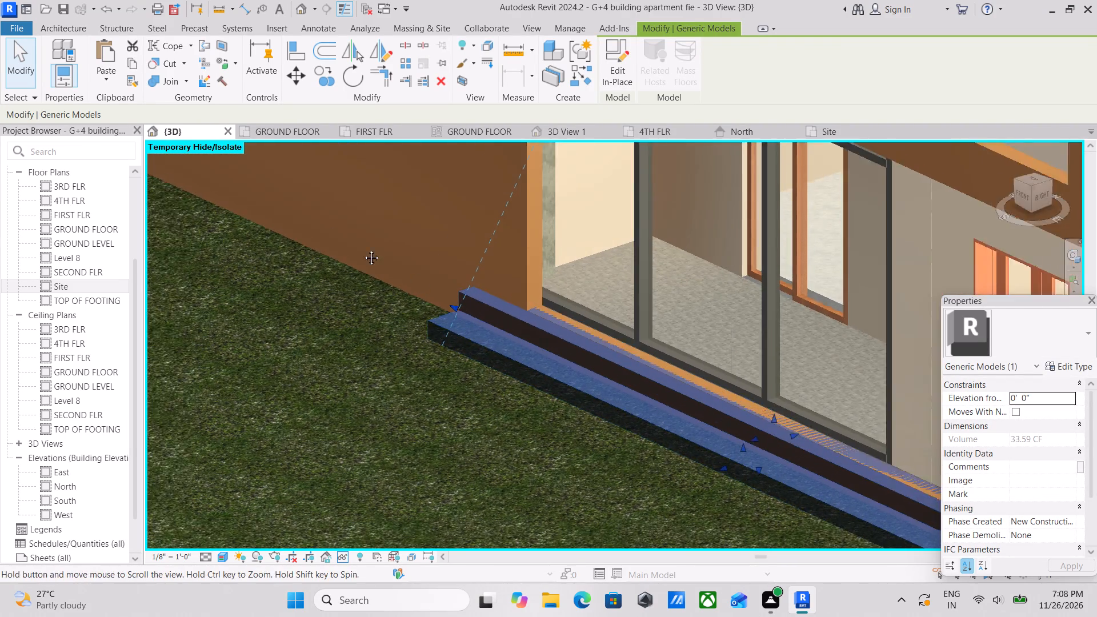
middle_drag(363, 249, 263, 179)
scroll(466, 239, down, 2)
middle_drag(466, 239, 258, 161)
middle_drag(558, 337, 507, 324)
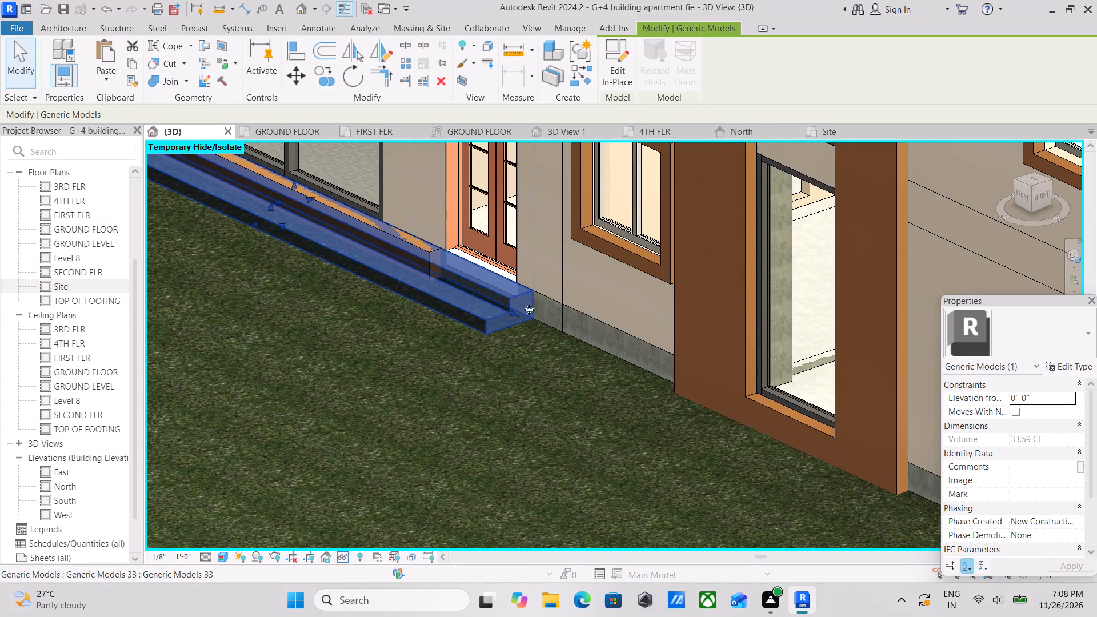
drag(515, 314, 784, 507)
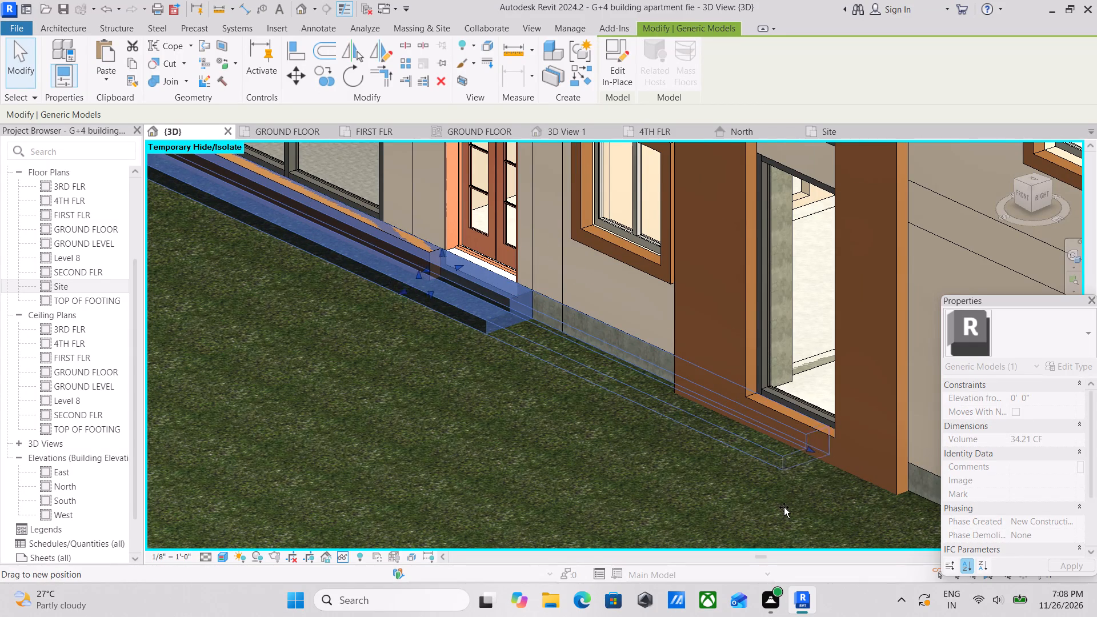
drag(784, 507, 787, 509)
middle_drag(787, 509, 696, 477)
scroll(733, 438, up, 3)
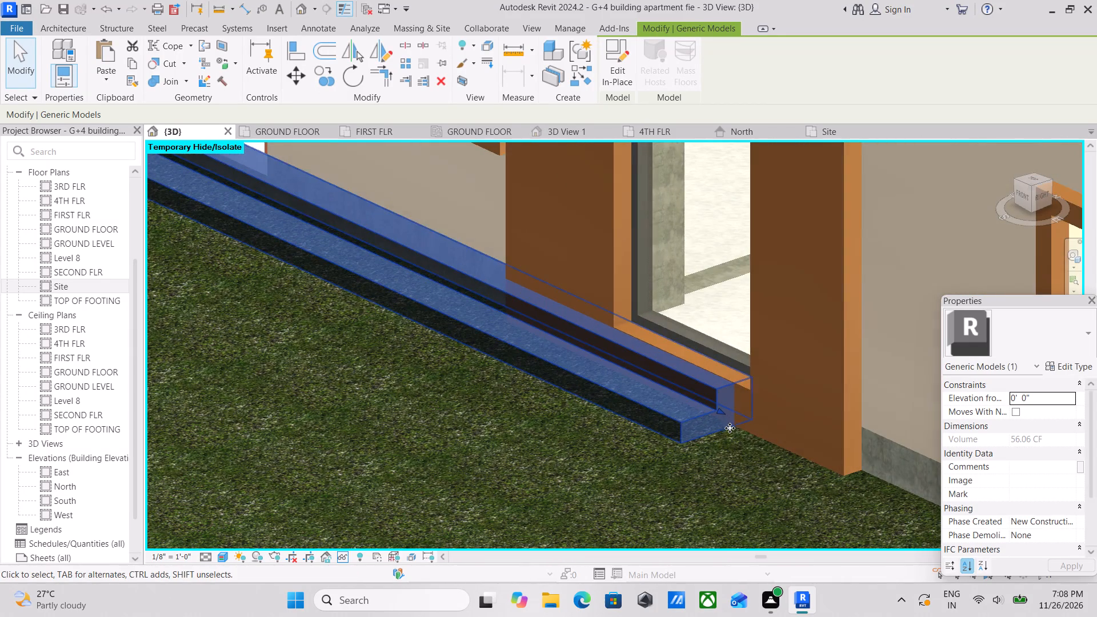
Pull the door end of the steps back along the facade to the near edge of the tall glazed opening's brown surround.
drag(727, 417, 567, 343)
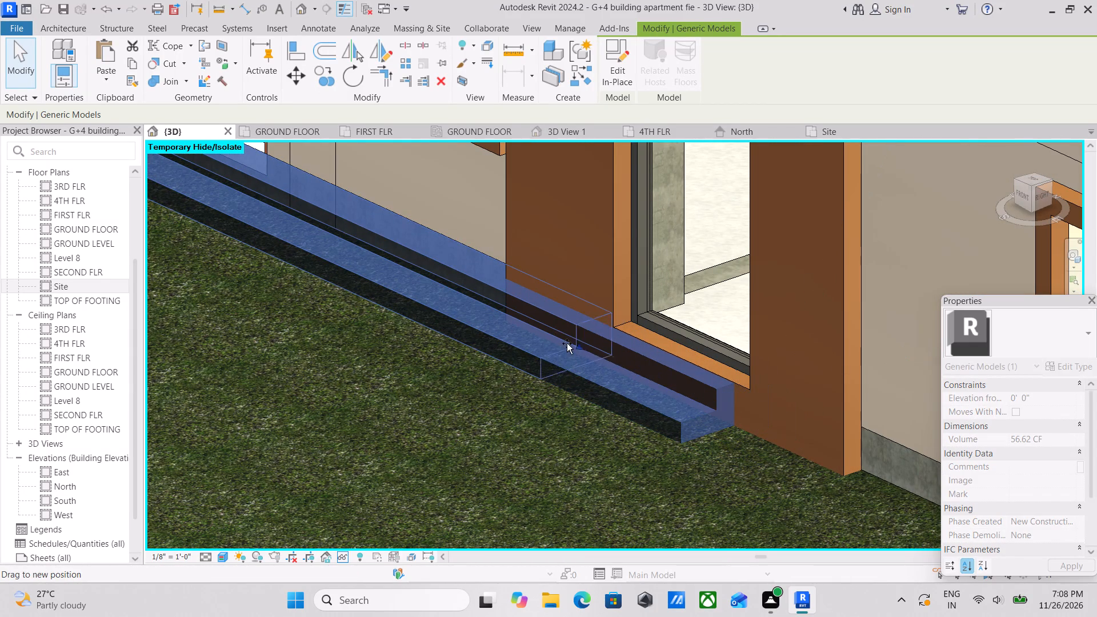
drag(567, 343, 473, 287)
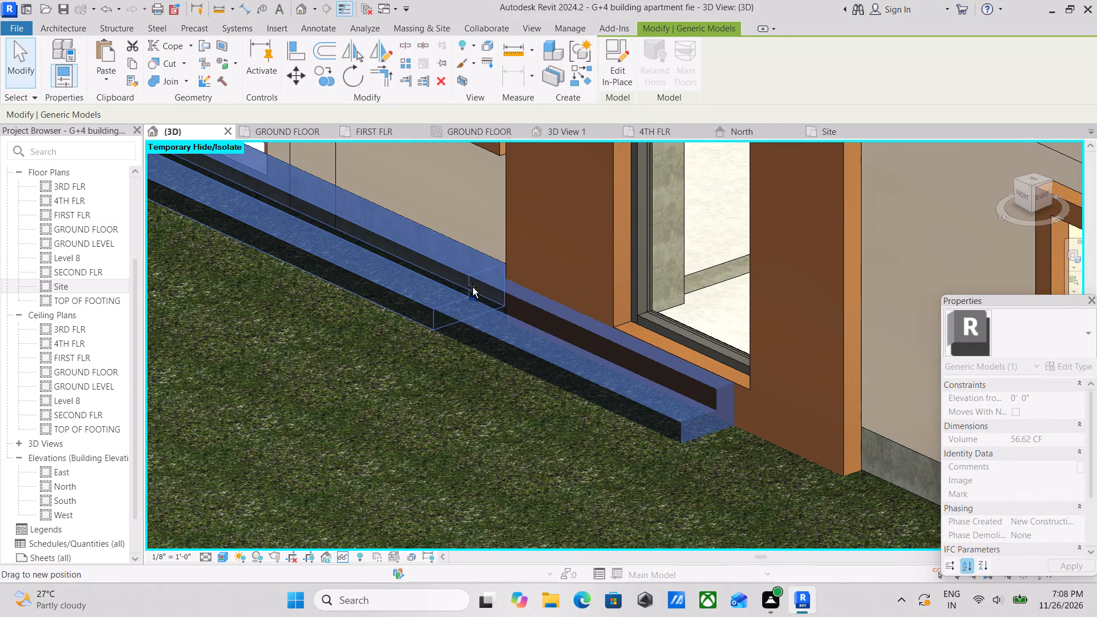
drag(473, 287, 471, 287)
scroll(471, 287, down, 2)
scroll(478, 335, down, 1)
middle_drag(478, 335, 527, 386)
key(Escape)
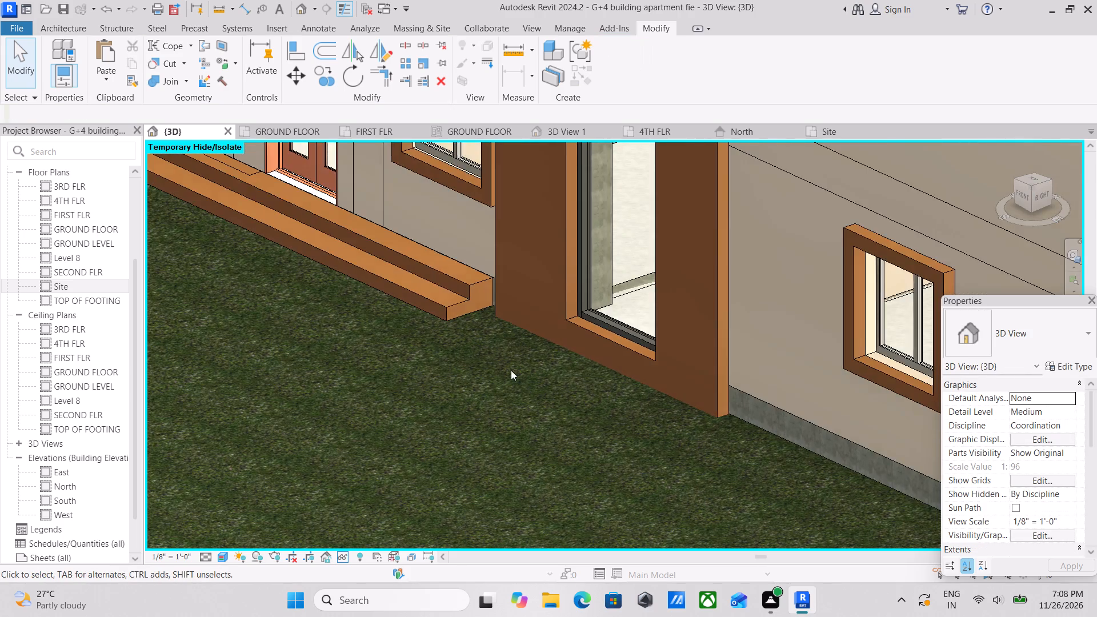
Move the steps along the facade so their corner end lines up with the near edge of the large sliding glass opening.
scroll(509, 367, down, 3)
middle_drag(438, 379, 510, 442)
shift+middle_drag(425, 418, 527, 423)
middle_drag(516, 379, 468, 616)
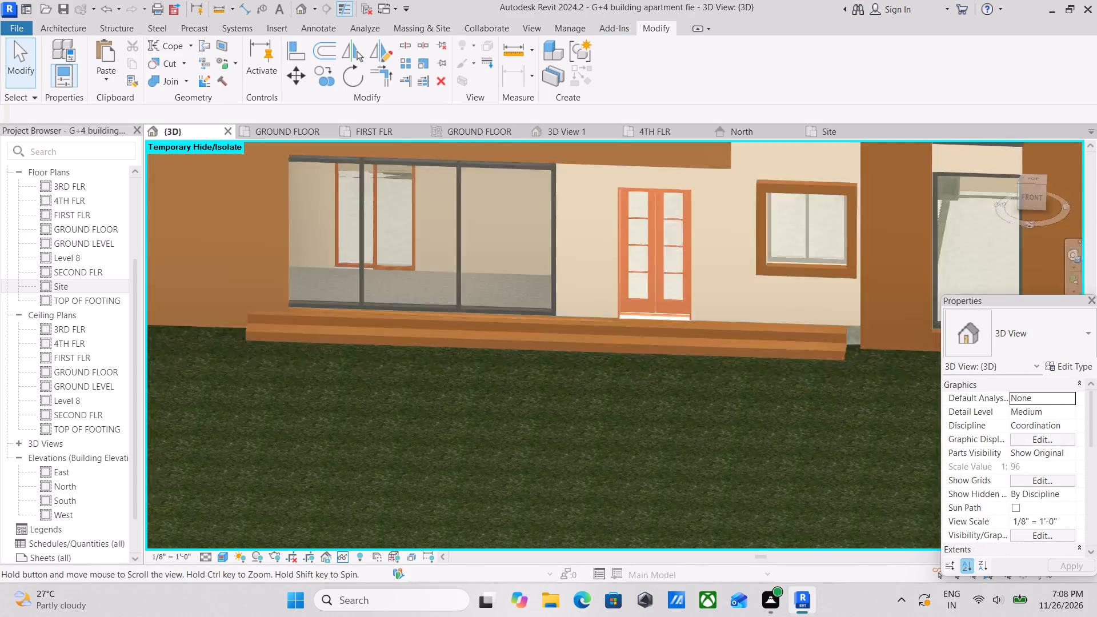
middle_drag(468, 616, 467, 616)
shift+middle_drag(467, 446, 511, 462)
middle_drag(419, 400, 545, 592)
scroll(393, 501, up, 3)
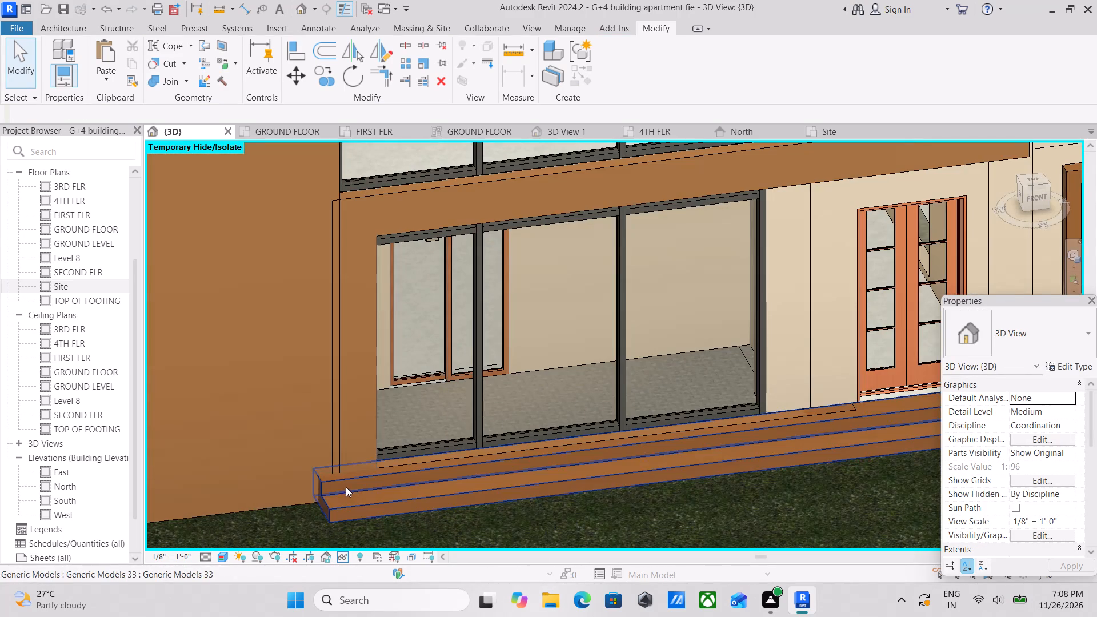
click(328, 506)
scroll(327, 502, up, 3)
drag(309, 503, 315, 502)
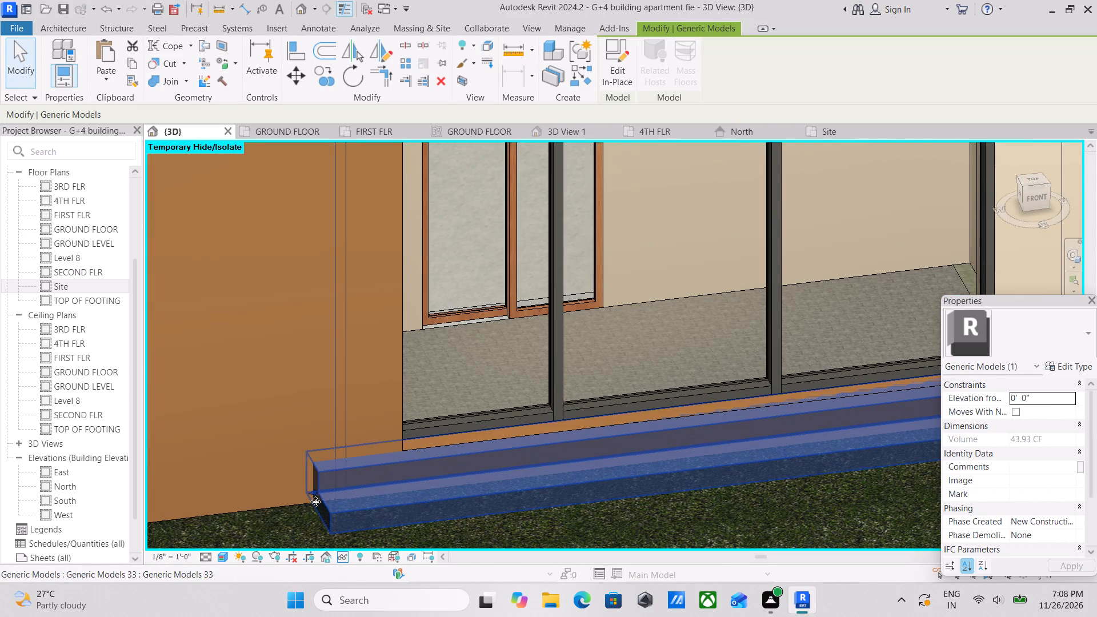
drag(315, 502, 399, 480)
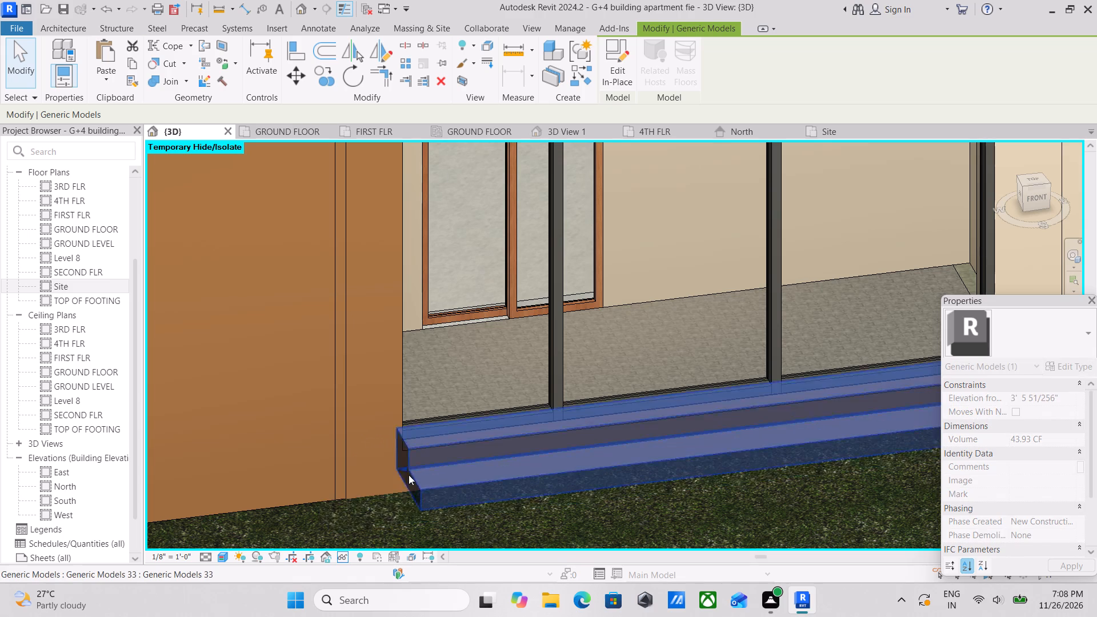
scroll(453, 439, down, 2)
middle_drag(539, 447, 425, 447)
key(Escape)
scroll(431, 444, down, 3)
middle_drag(438, 444, 410, 444)
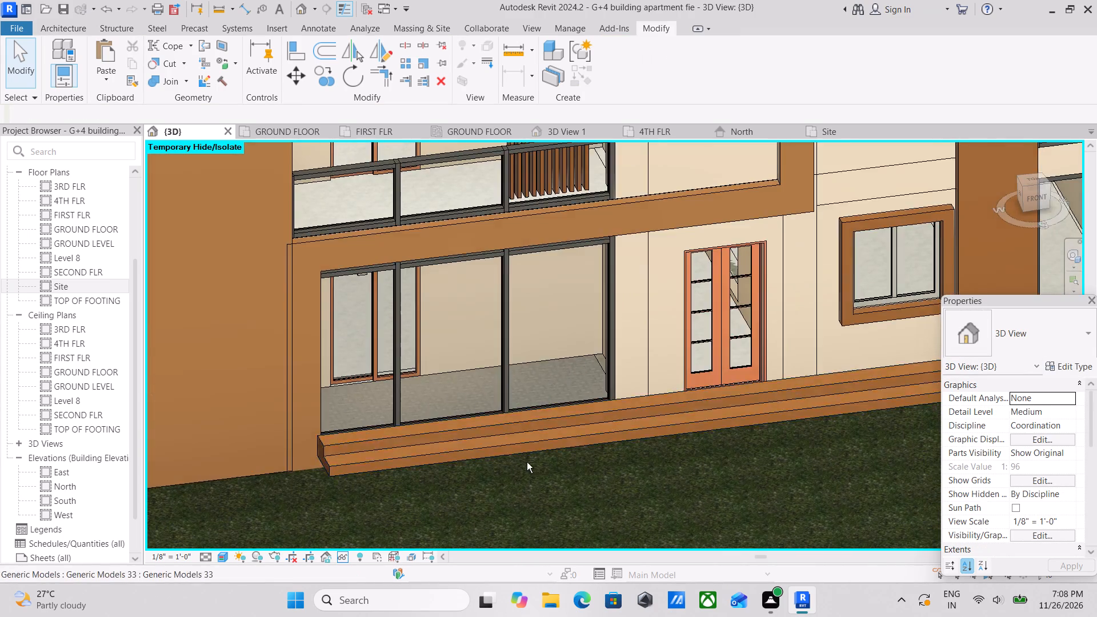
Set the steps' elevation from level to 0.
shift+middle_drag(527, 462, 370, 422)
scroll(315, 440, down, 3)
middle_drag(312, 442, 466, 172)
scroll(482, 377, up, 4)
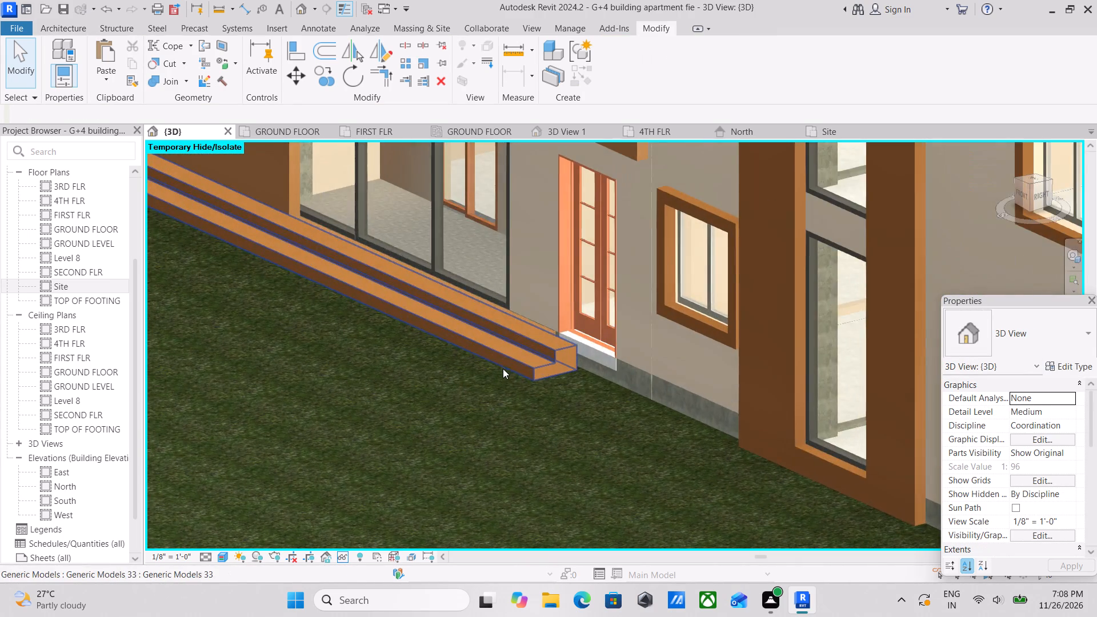
middle_drag(509, 372, 555, 431)
scroll(527, 394, up, 1)
click(620, 408)
middle_drag(474, 410, 585, 507)
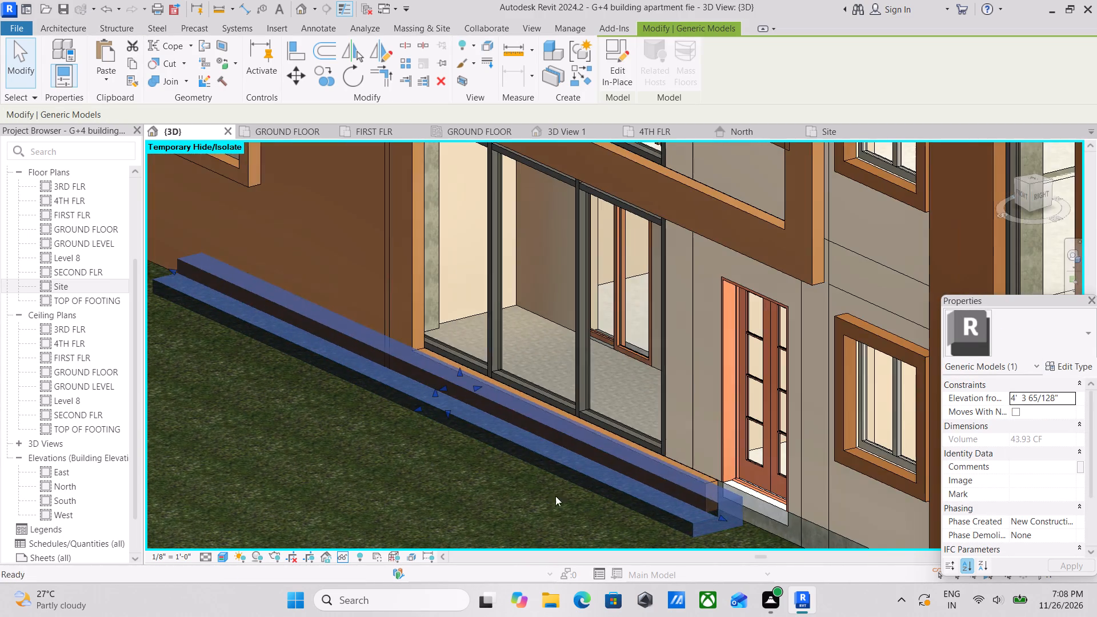
middle_drag(447, 418, 606, 368)
middle_drag(472, 395, 562, 368)
scroll(562, 366, down, 2)
middle_drag(561, 366, 635, 345)
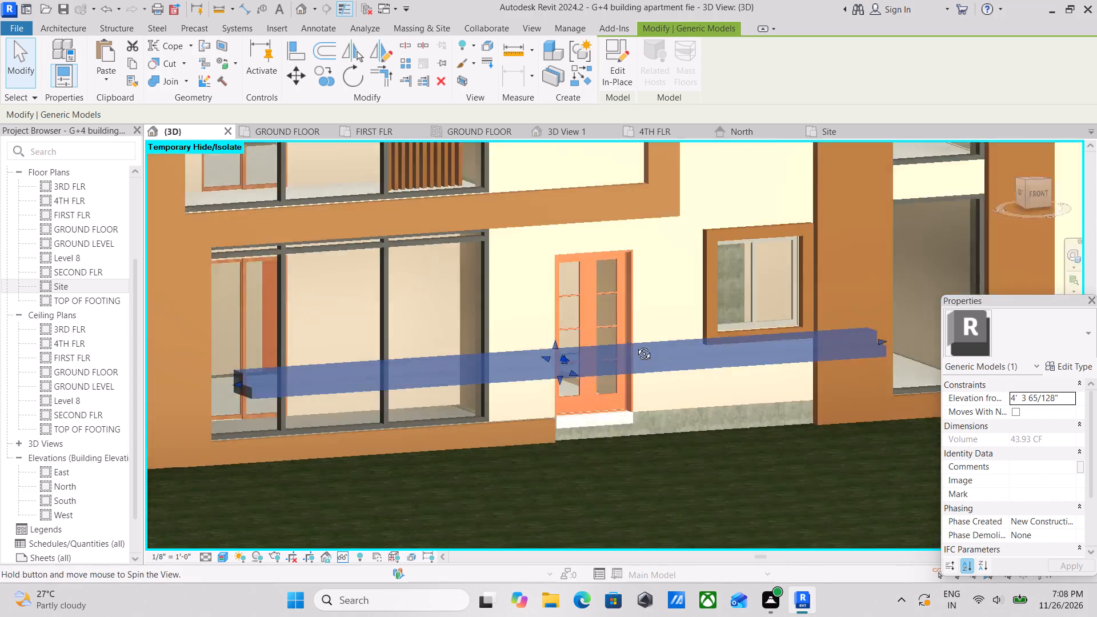
middle_drag(635, 345, 685, 334)
middle_drag(542, 415, 718, 392)
shift+middle_drag(619, 406, 775, 407)
middle_drag(772, 407, 658, 412)
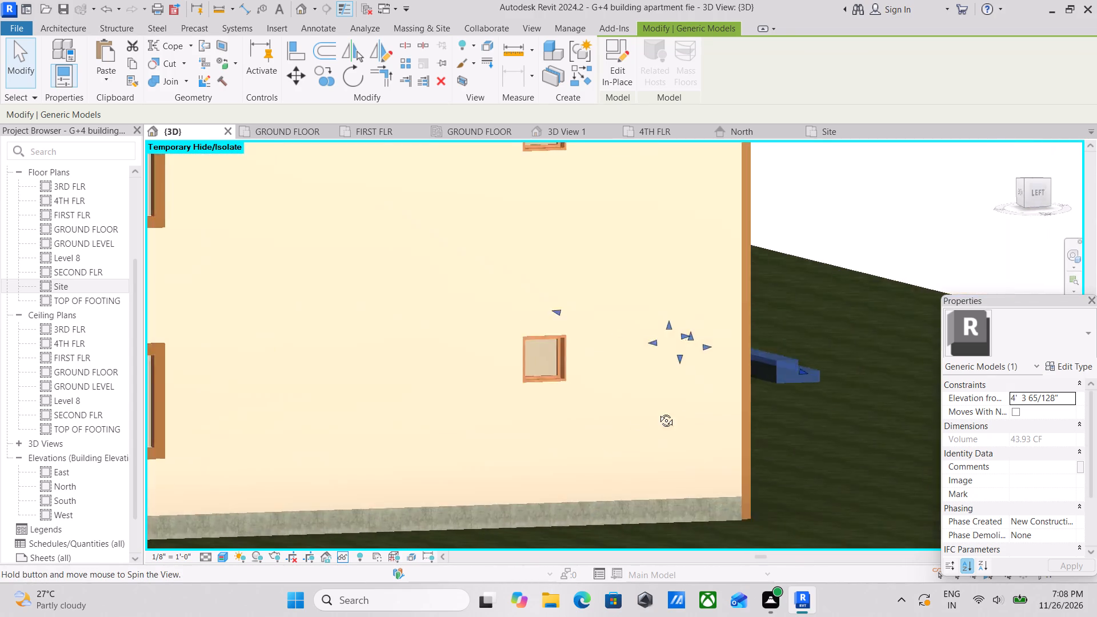
middle_drag(658, 412, 632, 392)
ctrl+middle_drag(620, 419, 576, 388)
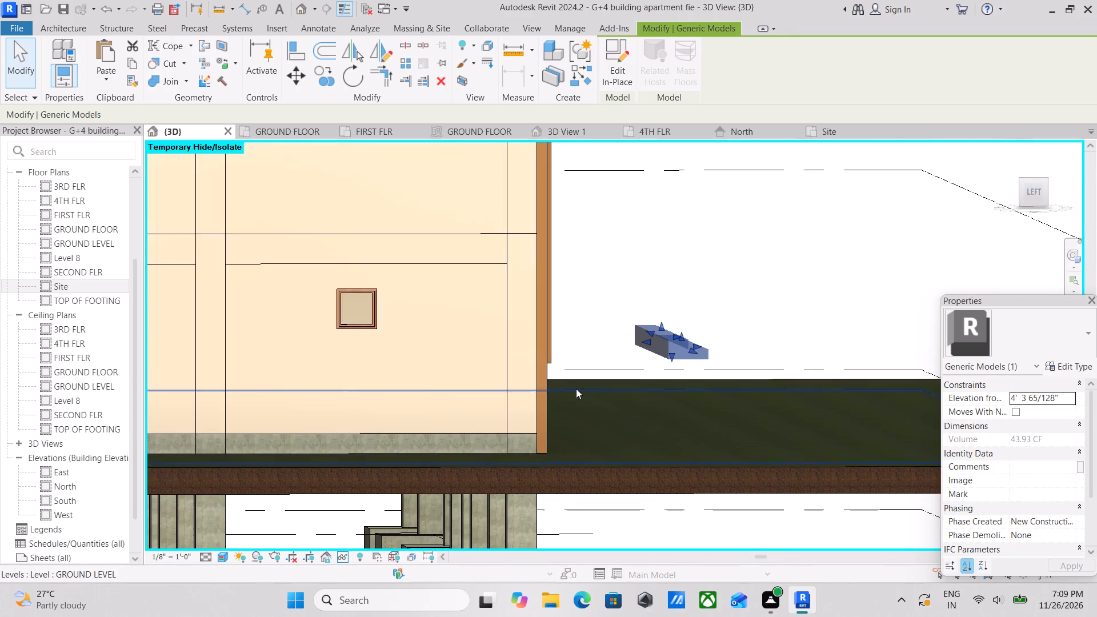
middle_drag(579, 417, 540, 403)
shift+middle_drag(743, 420, 778, 440)
shift+middle_drag(778, 440, 772, 438)
middle_drag(714, 396, 580, 423)
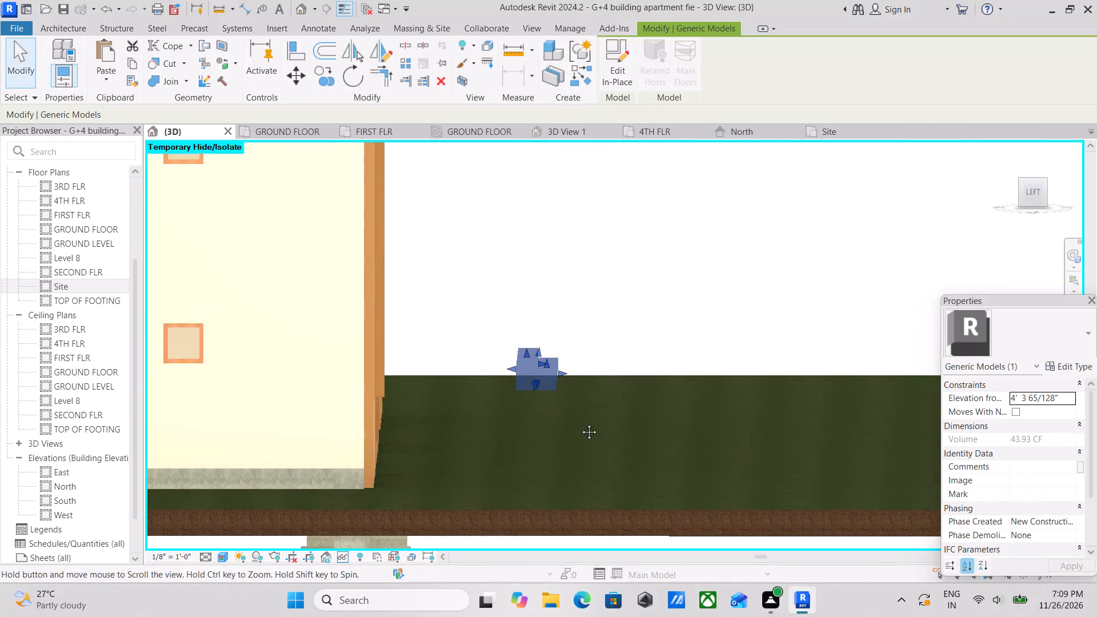
middle_drag(580, 423, 580, 423)
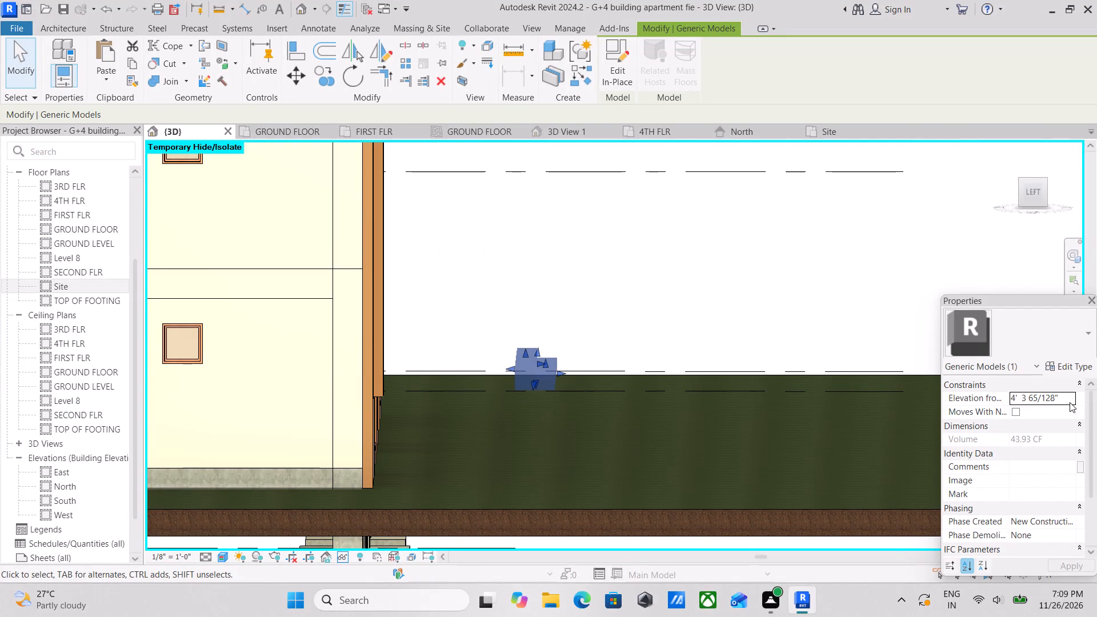
click(1067, 391)
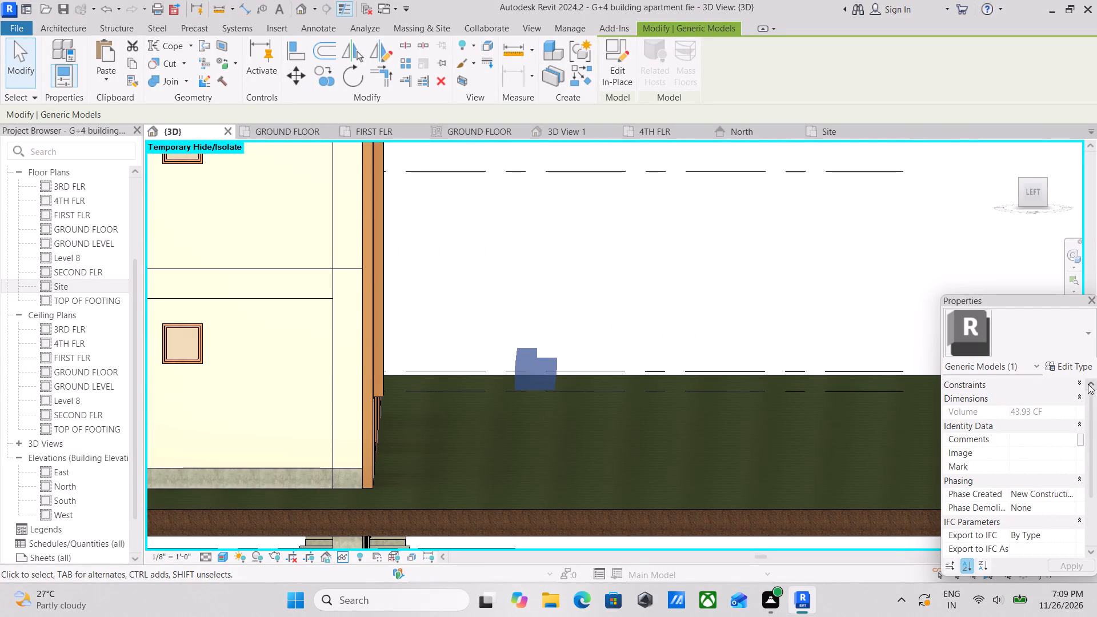
click(1080, 382)
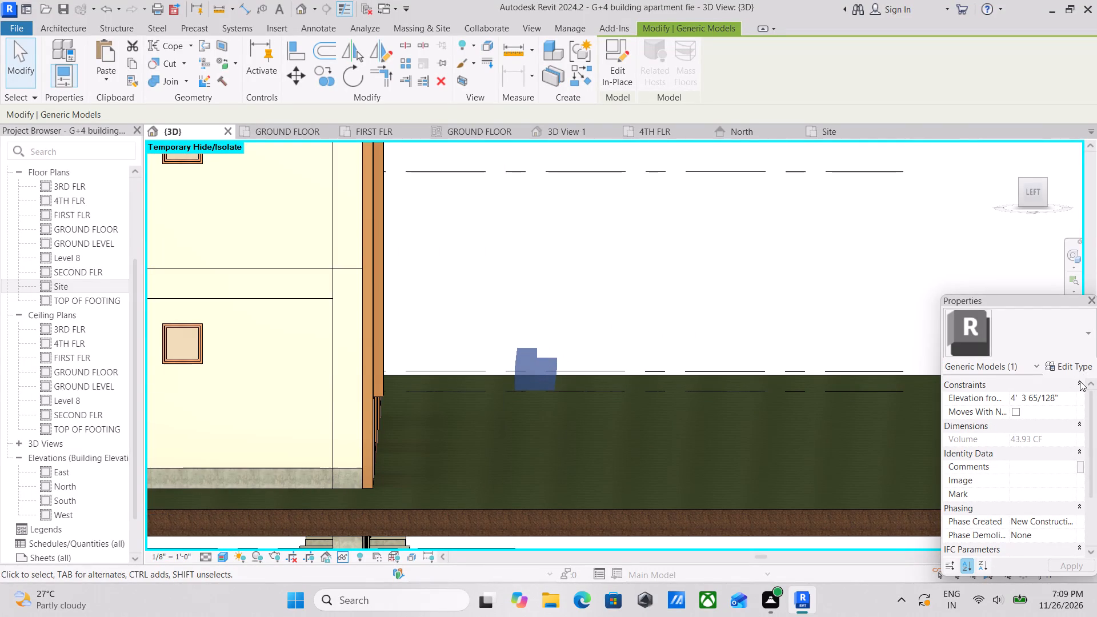
click(1056, 394)
drag(1064, 394, 991, 406)
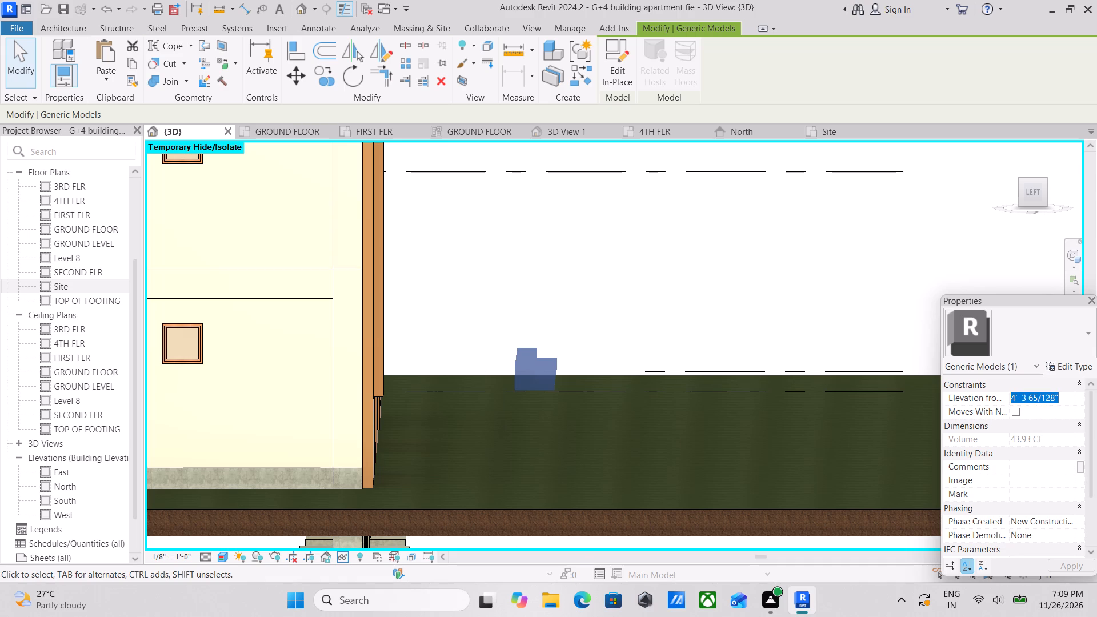
drag(991, 406, 980, 408)
key(0)
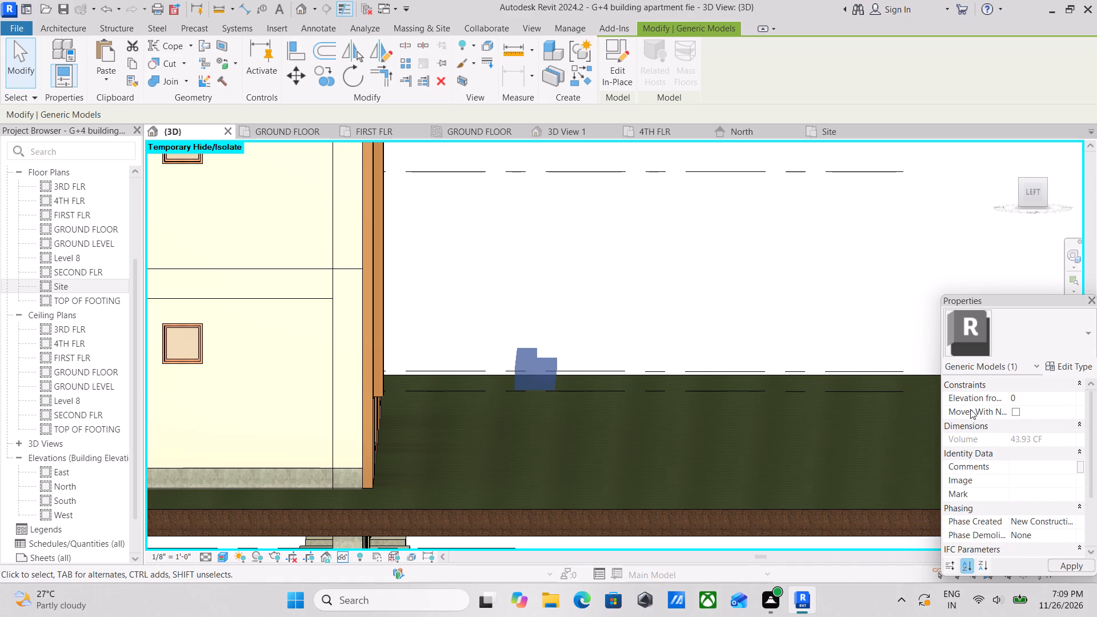
key(Return)
scroll(526, 442, up, 1)
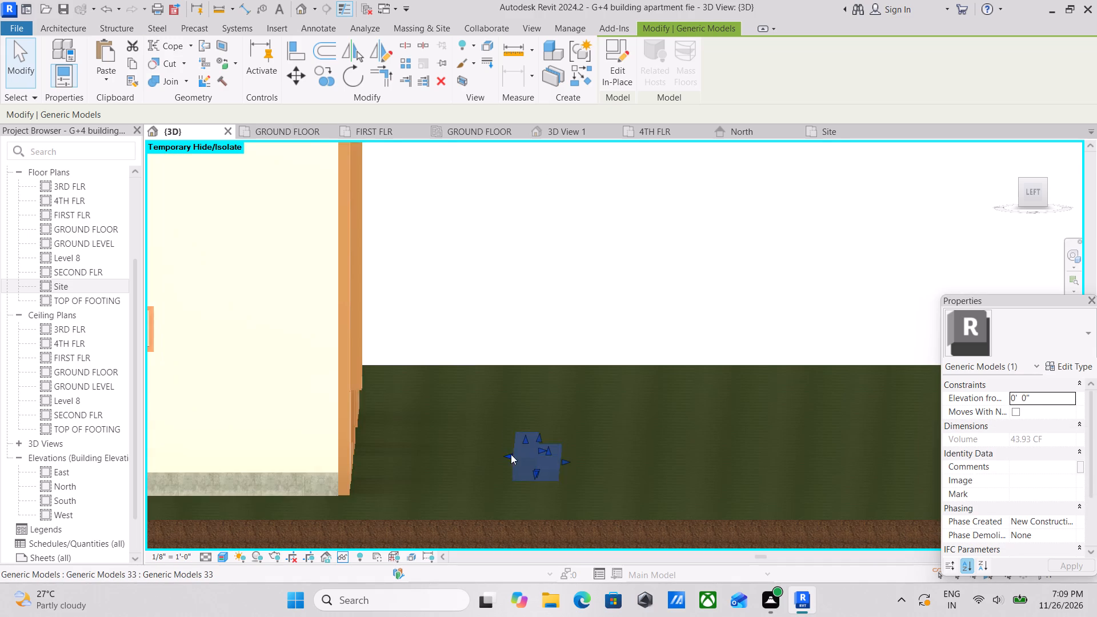
key(Escape)
Nudge the steps across the lawn toward the front facade until they sit against the wall below the sliding glass opening and entrance door.
scroll(509, 464, up, 1)
scroll(646, 426, down, 4)
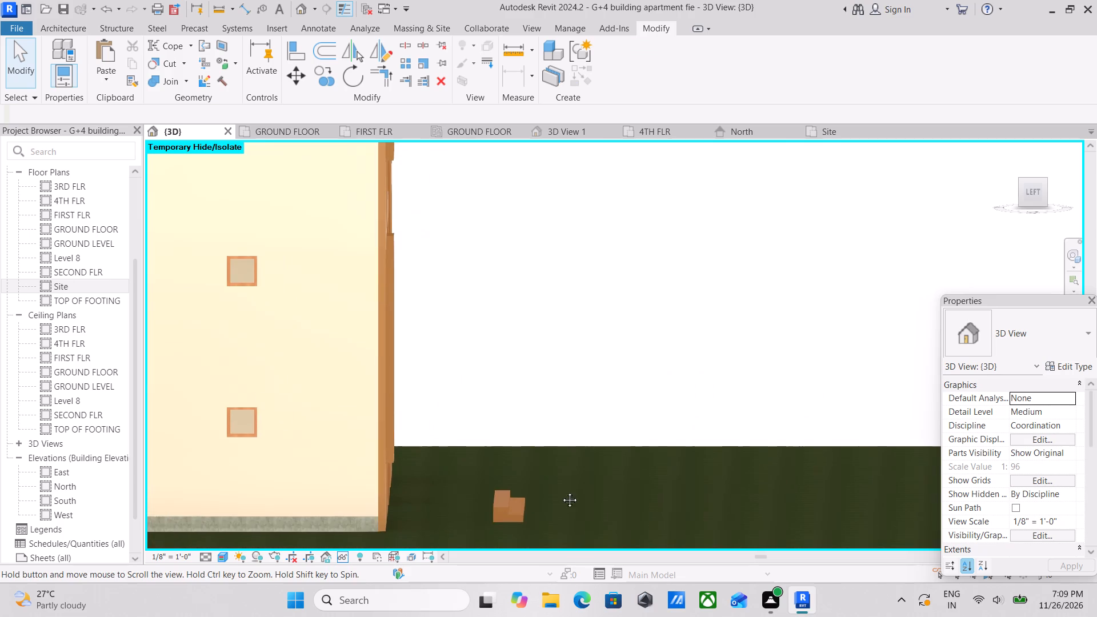
shift+middle_drag(584, 472, 449, 514)
shift+middle_drag(569, 508, 496, 557)
shift+middle_drag(599, 519, 574, 532)
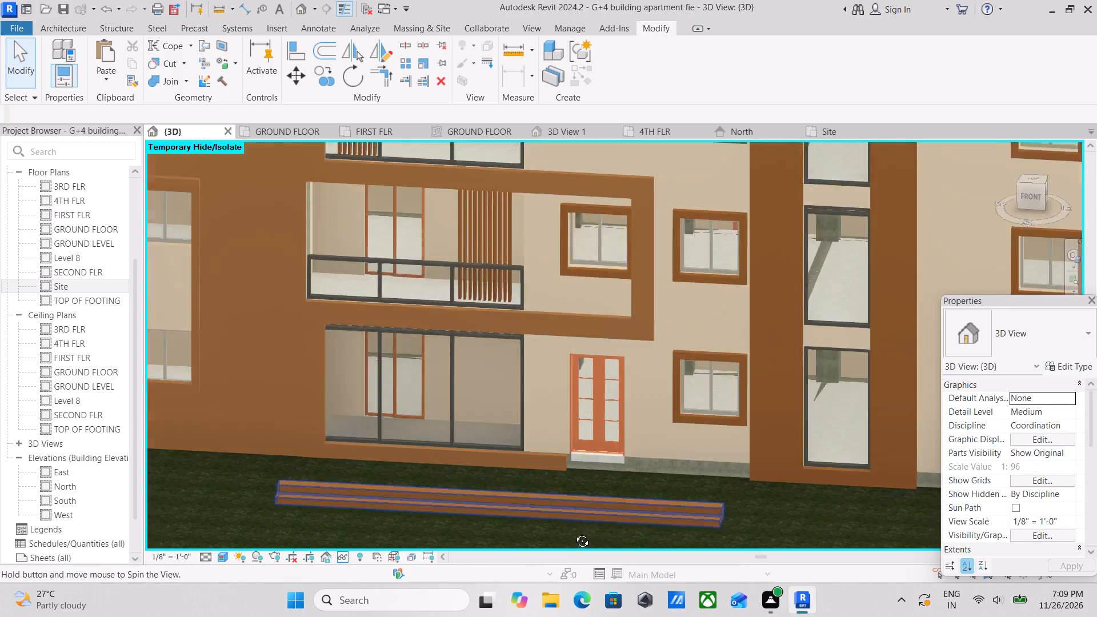
shift+middle_drag(574, 532, 552, 543)
shift+middle_drag(584, 519, 552, 514)
middle_drag(610, 500, 525, 465)
middle_drag(579, 494, 554, 443)
shift+middle_drag(591, 486, 674, 558)
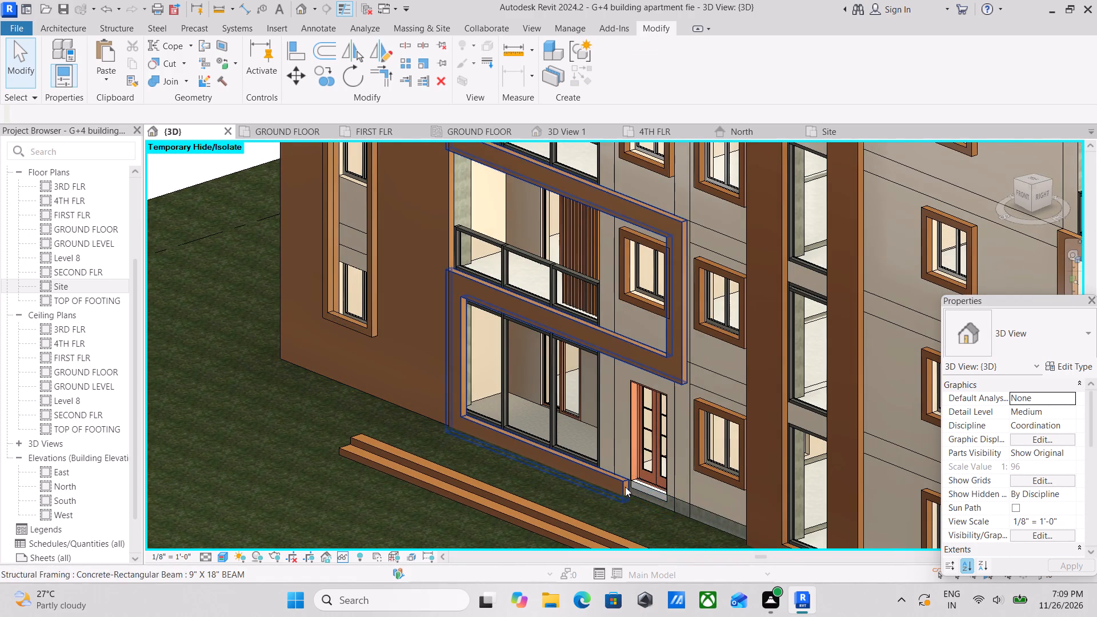
middle_drag(625, 487, 591, 499)
middle_drag(596, 504, 566, 383)
shift+middle_drag(566, 482, 558, 478)
click(562, 460)
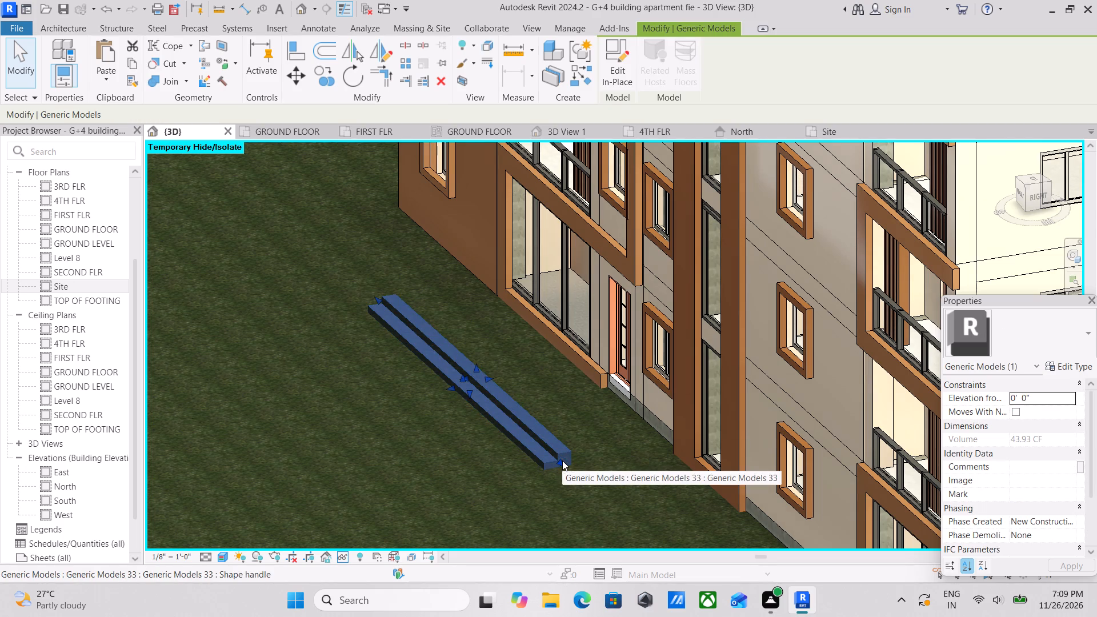
key(Right)
key(Right)
key(Right)
key(Right)
key(Right)
key(Right)
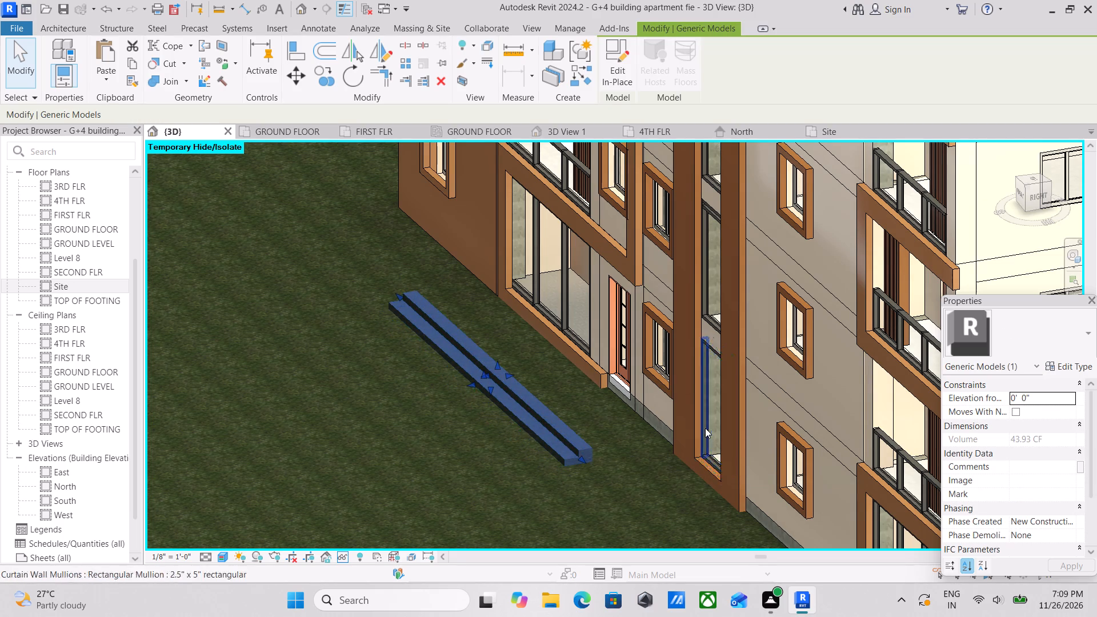
key(Right)
middle_drag(705, 428, 626, 459)
key(Right)
key(Right)
key(Right)
key(Right)
key(Right)
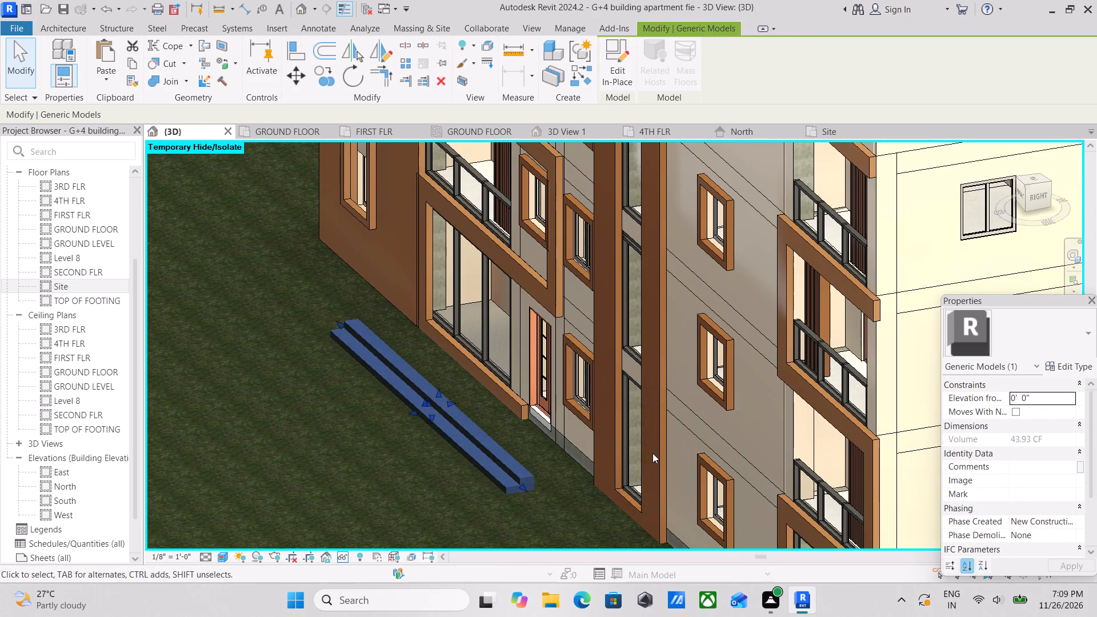
key(Right)
key(Right)
key(Right)
key(Right)
key(Right)
key(Right)
key(Right)
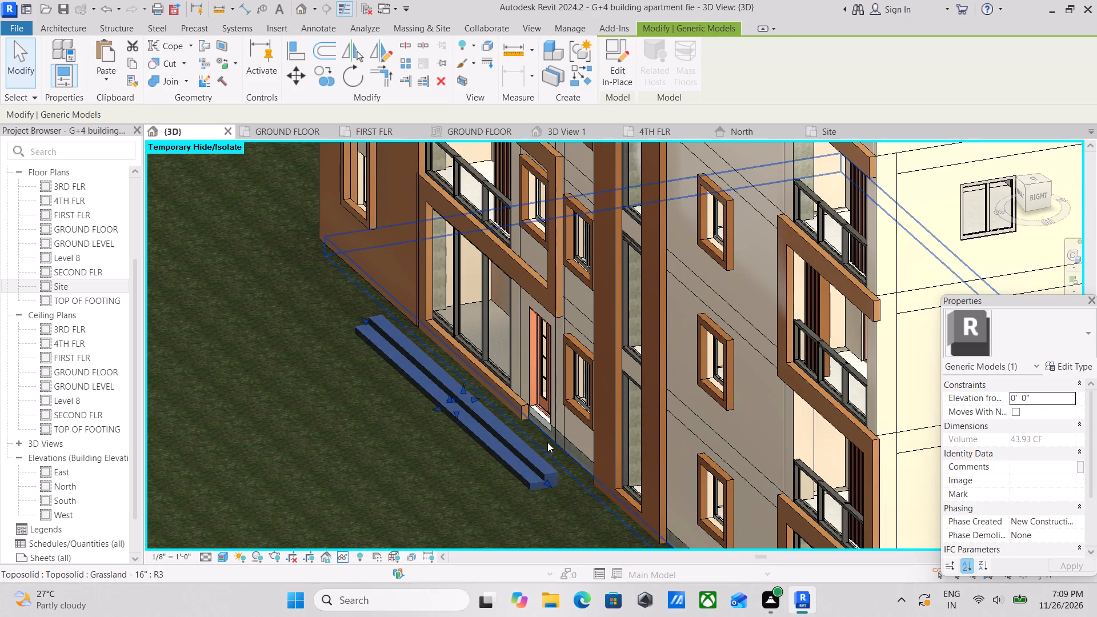
key(Right)
key(Right)
key(Right)
key(Right)
key(Right)
key(Right)
key(Right)
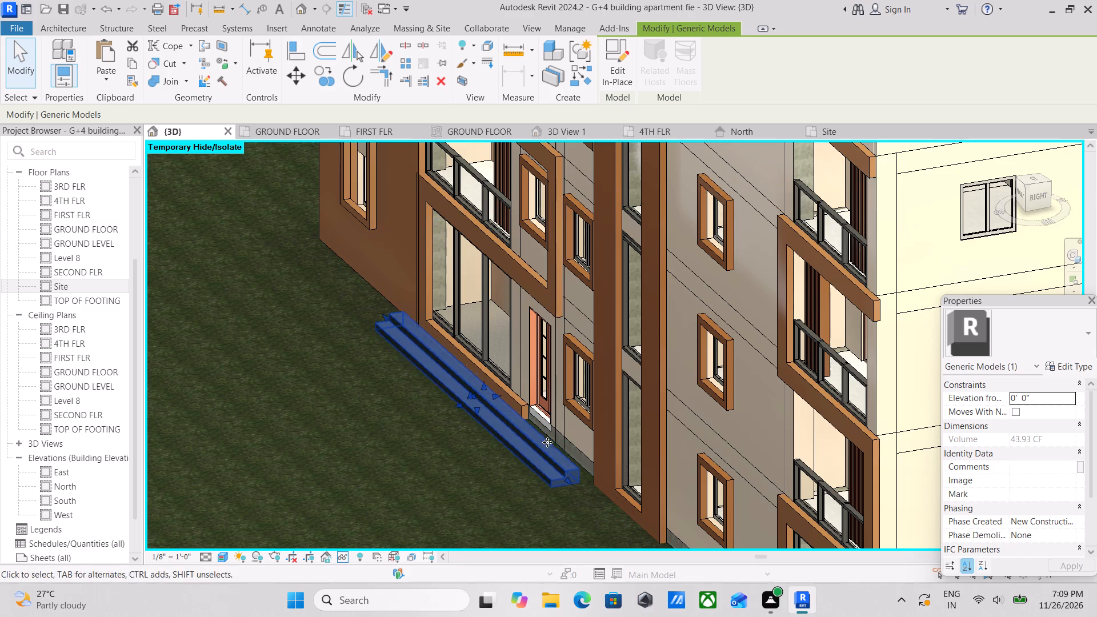
key(Right)
key(Right)
key(Right)
key(Right)
key(Right)
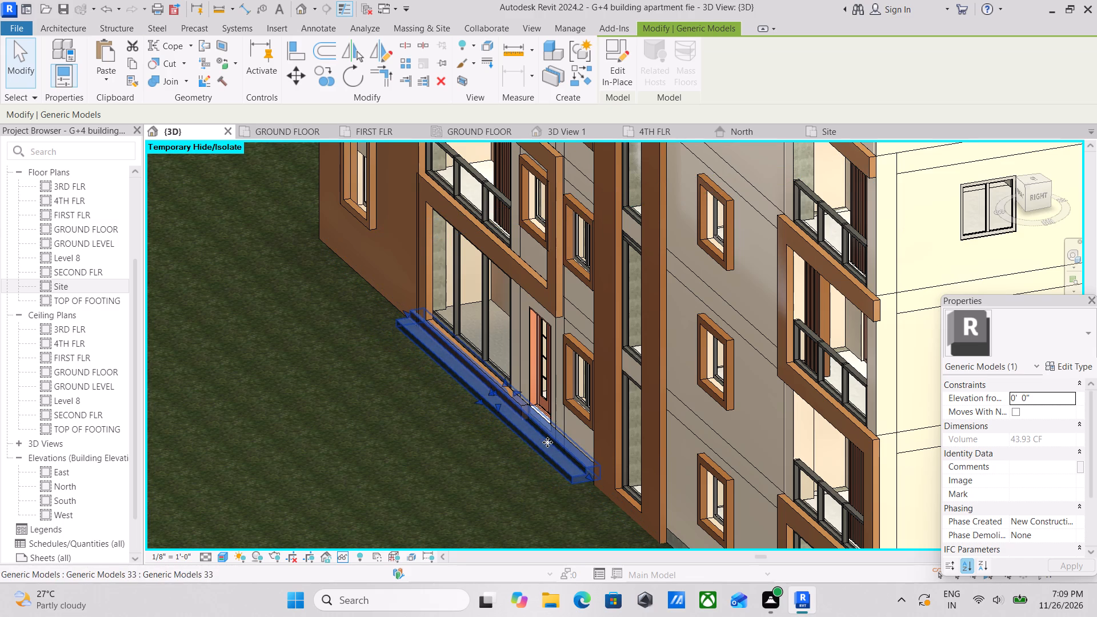
key(Right)
scroll(473, 434, down, 2)
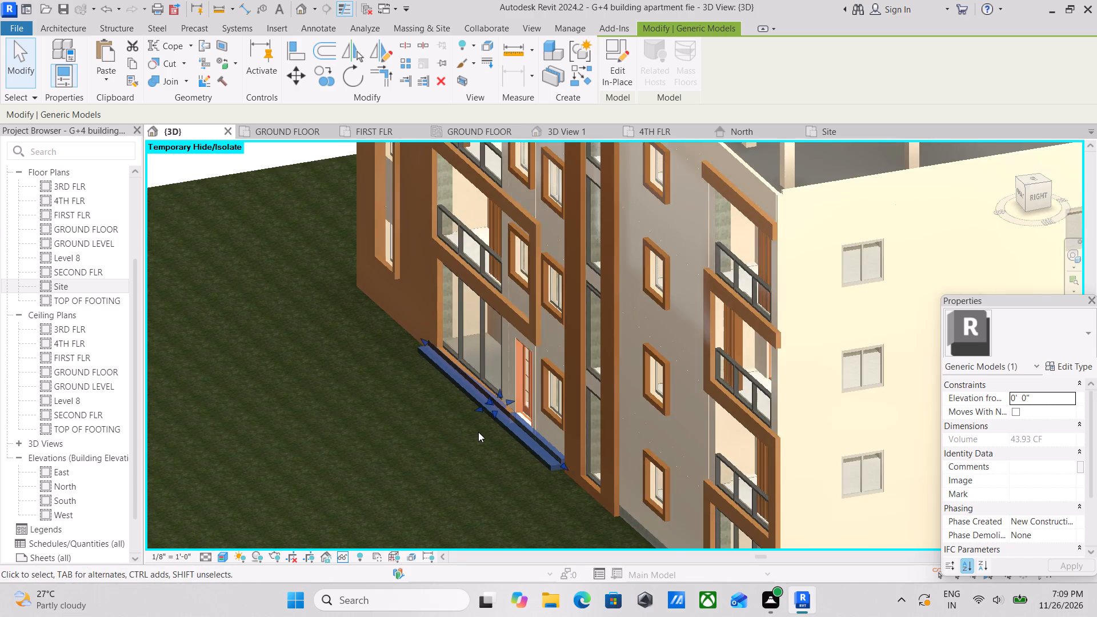
key(Escape)
Stretch the door end of the steps to close the gap at the tall glazed opening's brown surround.
scroll(481, 431, down, 4)
shift+middle_drag(469, 434, 599, 495)
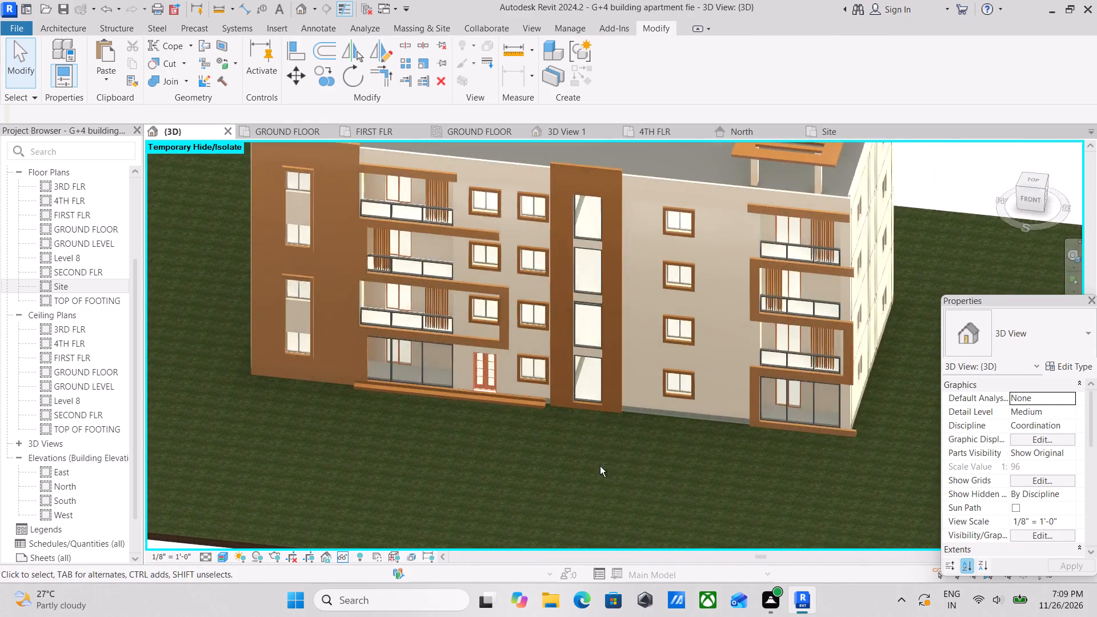
middle_drag(568, 446, 651, 479)
scroll(511, 392, up, 4)
middle_drag(542, 374, 523, 455)
scroll(481, 420, up, 3)
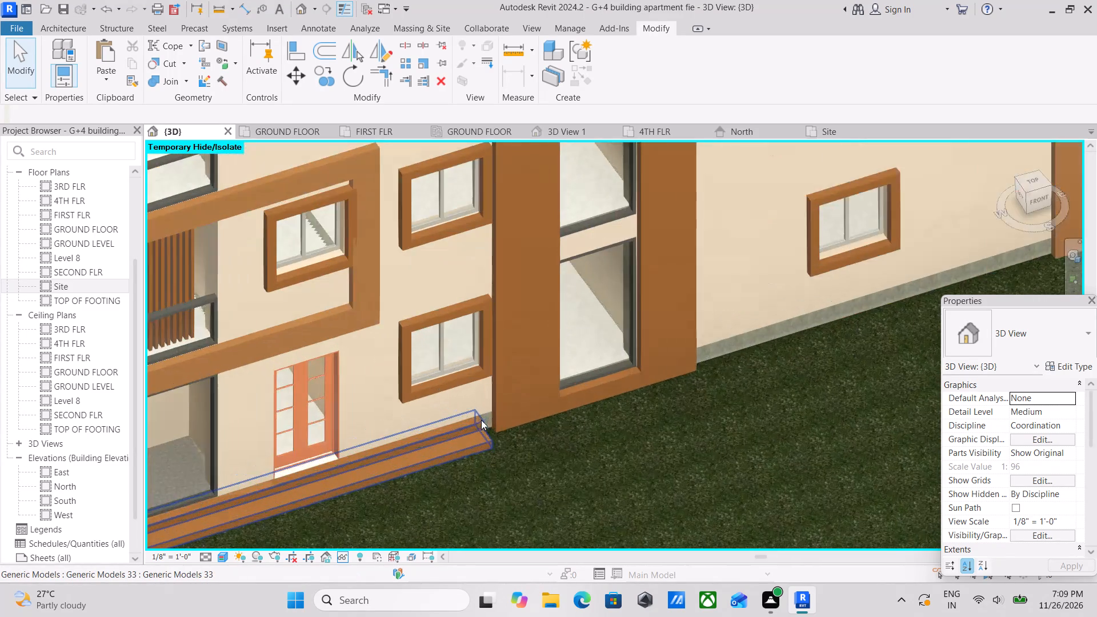
scroll(481, 420, up, 3)
click(478, 419)
scroll(492, 419, up, 2)
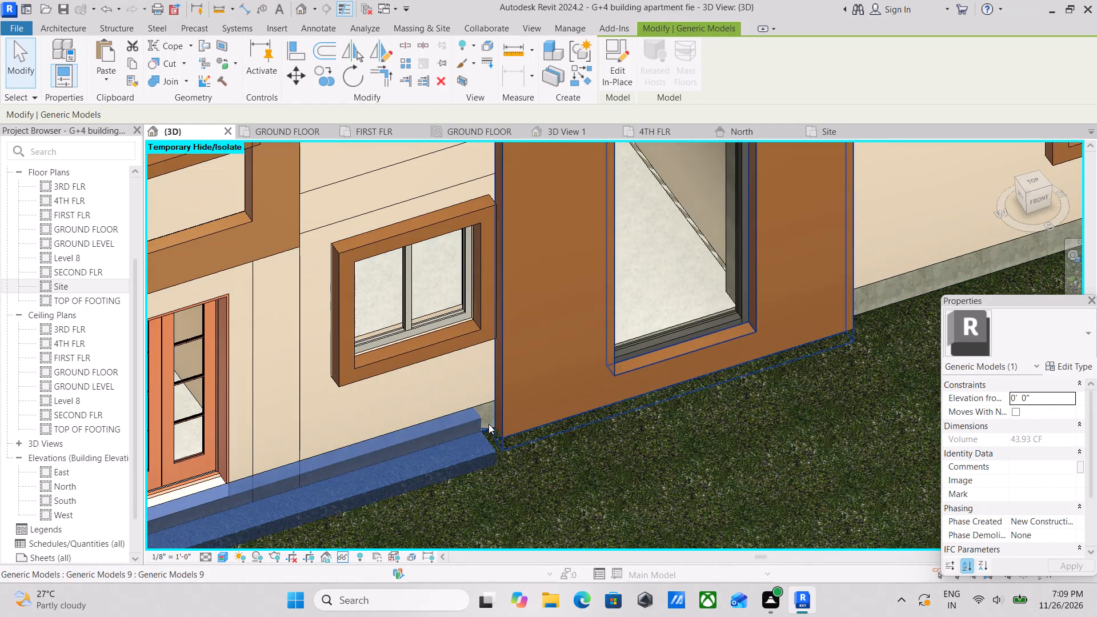
drag(489, 424, 505, 424)
scroll(576, 432, down, 1)
shift+middle_drag(576, 432, 541, 444)
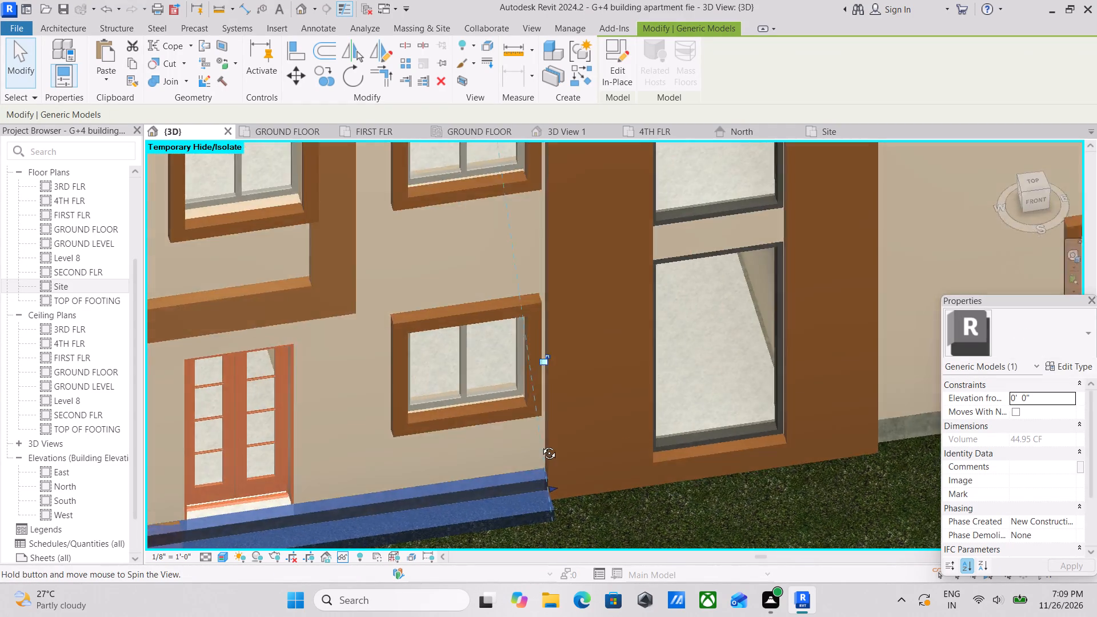
shift+middle_drag(541, 444, 534, 448)
middle_drag(511, 452, 600, 326)
key(Escape)
middle_drag(455, 436, 651, 359)
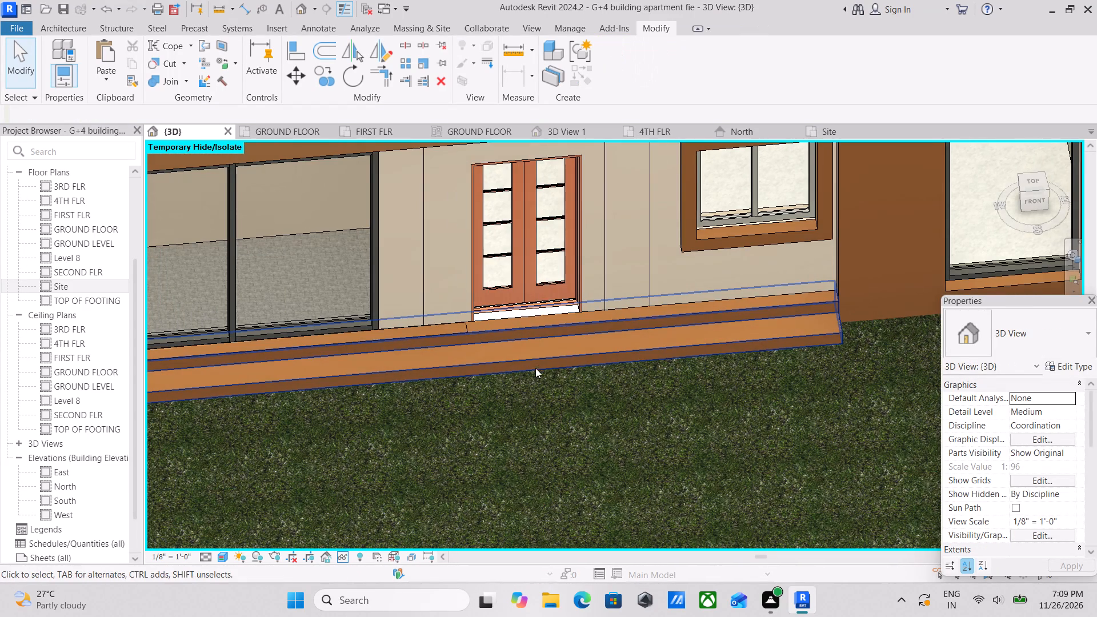
Shorten the entrance steps by pulling their far end back from the large sliding glass opening to the near side of the entrance door.
click(549, 354)
scroll(549, 354, down, 1)
middle_drag(549, 354, 529, 375)
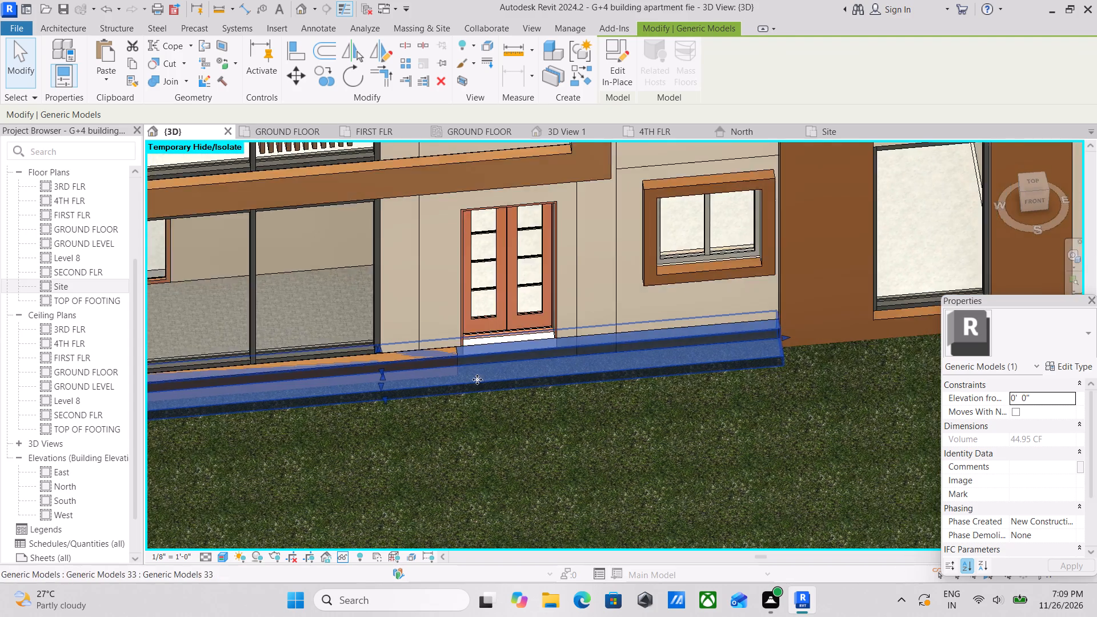
scroll(448, 381, down, 1)
middle_drag(444, 382, 710, 363)
drag(301, 387, 325, 383)
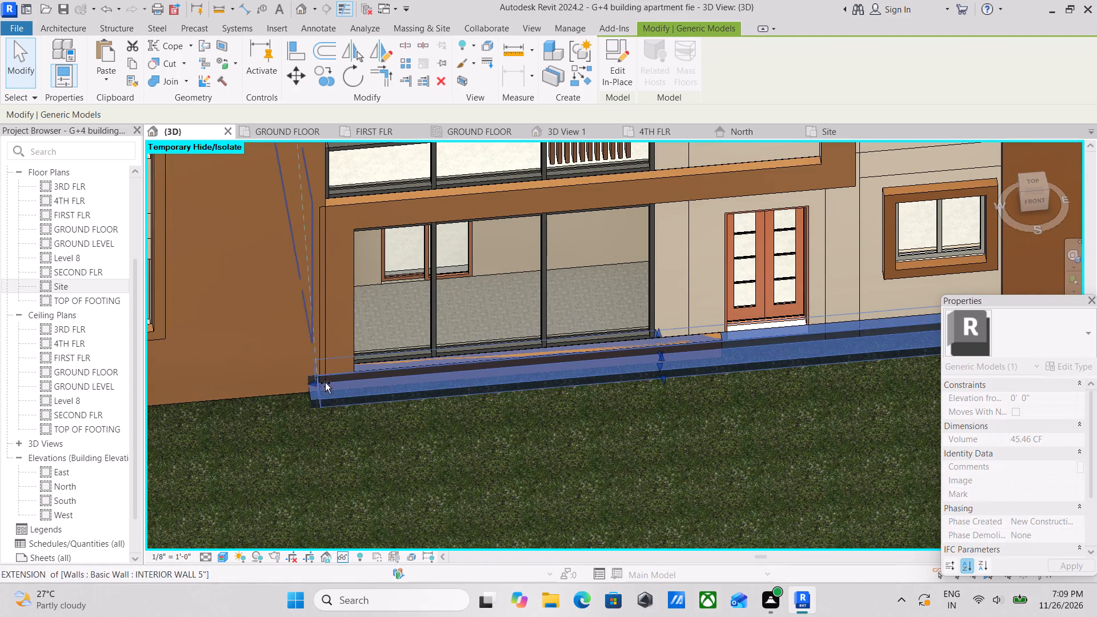
drag(325, 383, 696, 338)
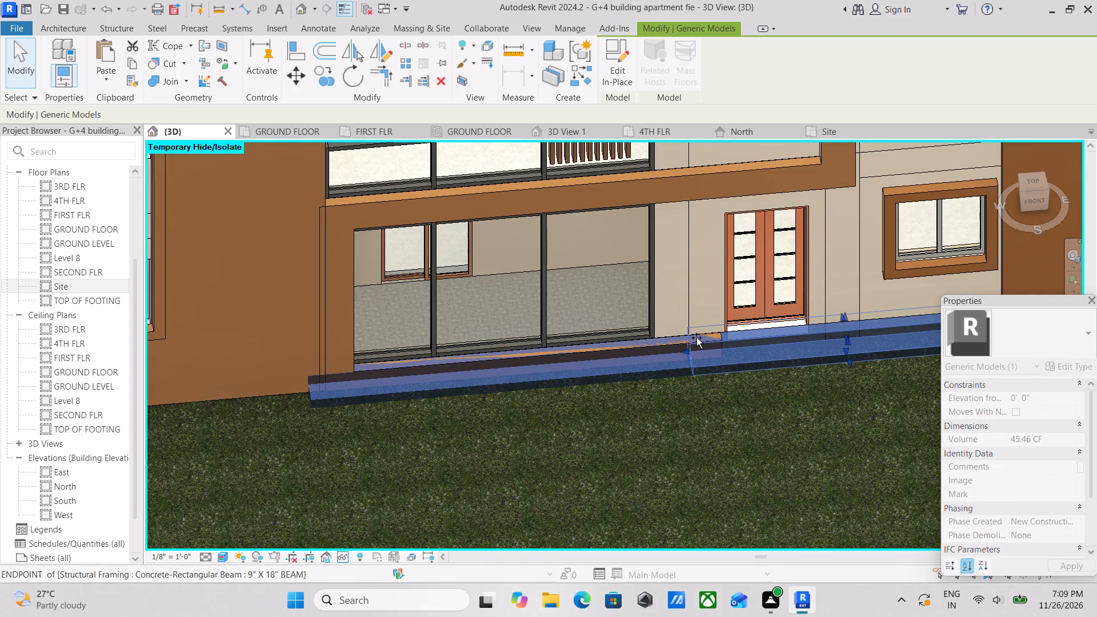
drag(696, 338, 723, 337)
middle_drag(775, 352, 681, 393)
key(Escape)
key(Escape)
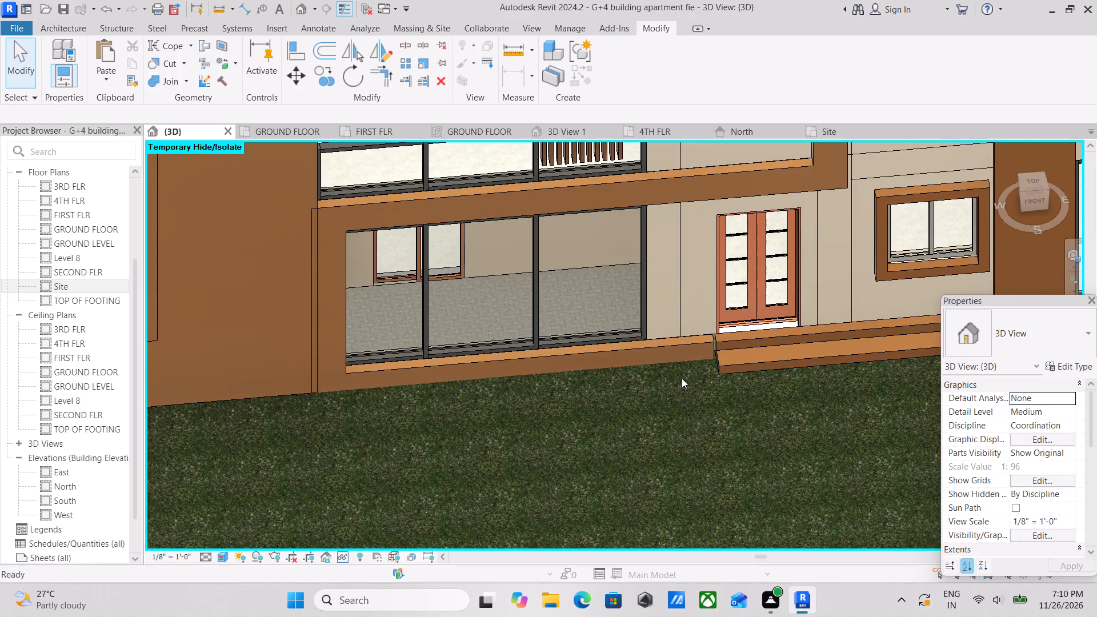
Lower the shortened steps below the entrance door to an elevation from level of -0' 1 1/2".
middle_drag(710, 353, 582, 426)
scroll(582, 426, up, 2)
middle_drag(722, 403, 616, 424)
scroll(514, 442, up, 2)
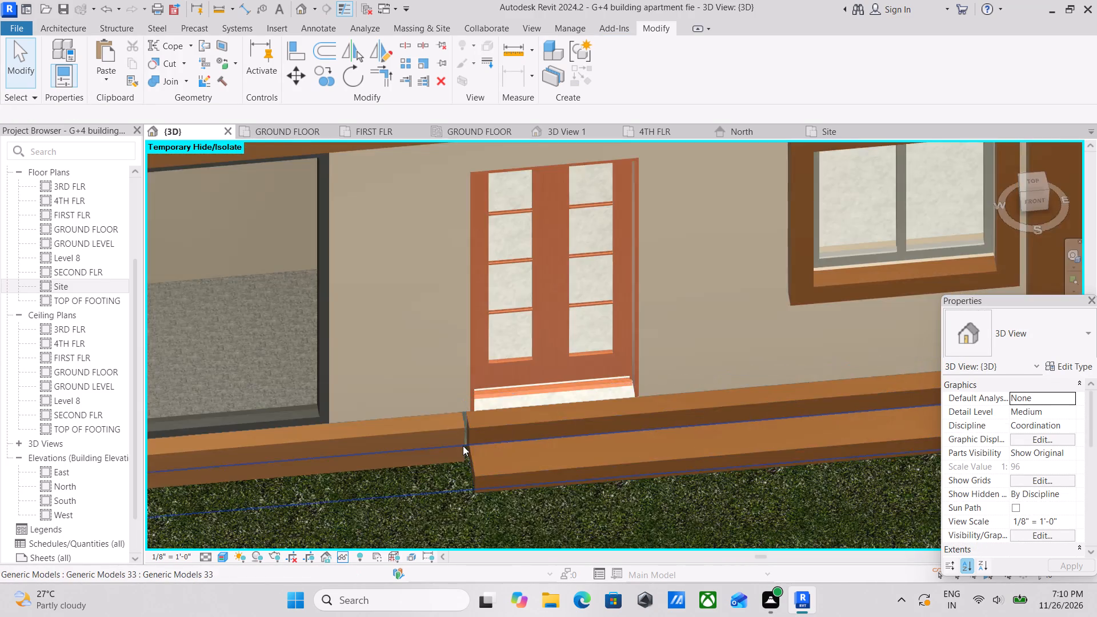
scroll(463, 446, up, 2)
middle_drag(510, 416, 421, 403)
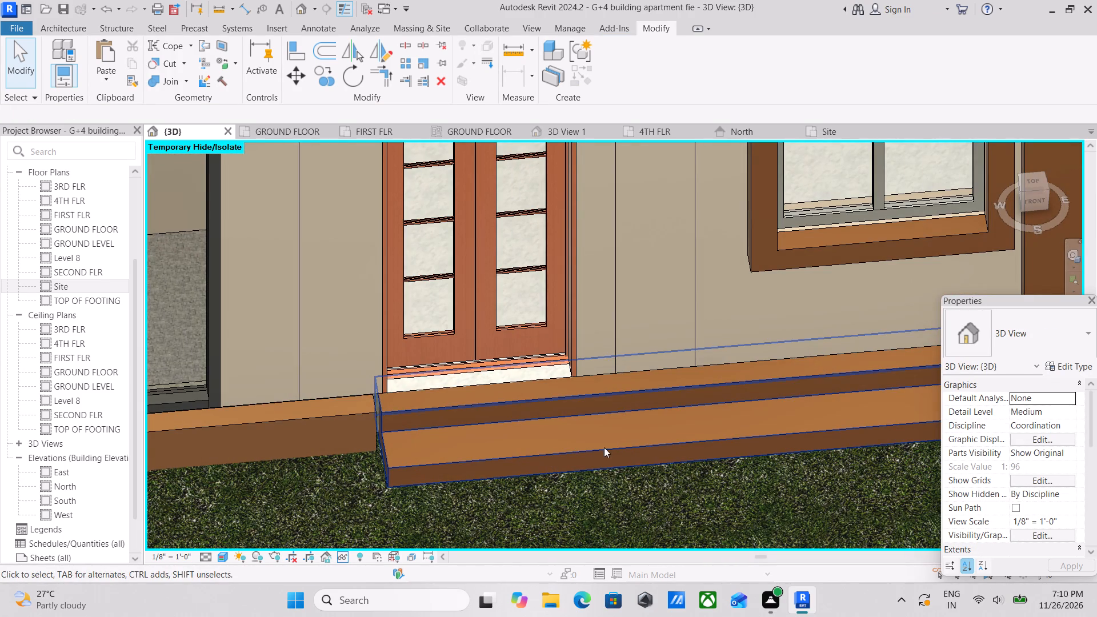
click(601, 447)
middle_drag(645, 443, 561, 424)
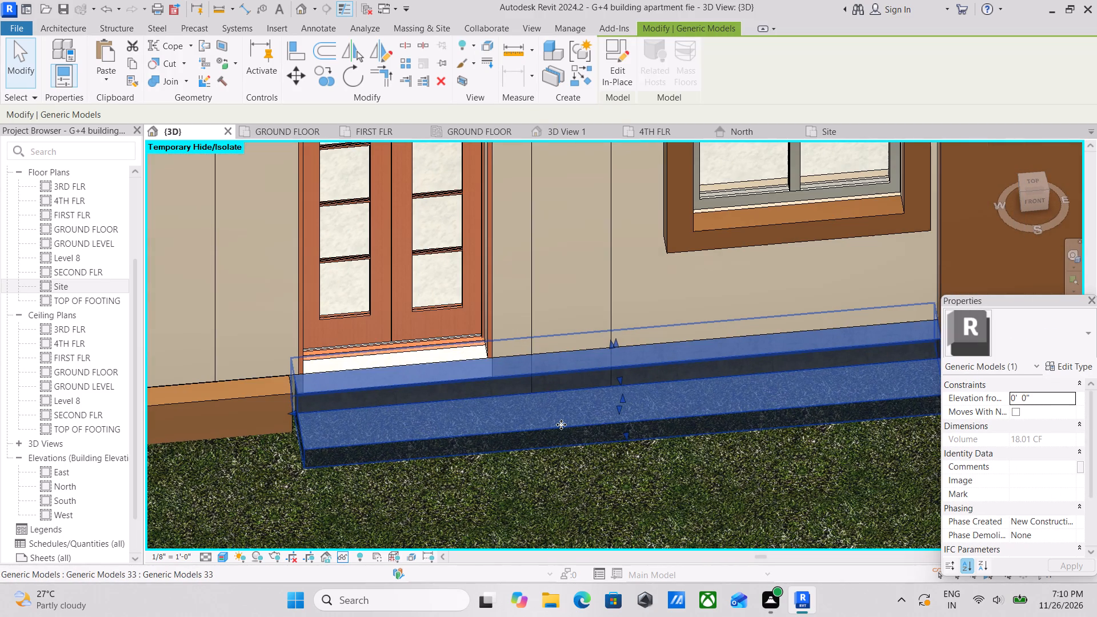
key(Down)
key(Down)
scroll(598, 395, up, 2)
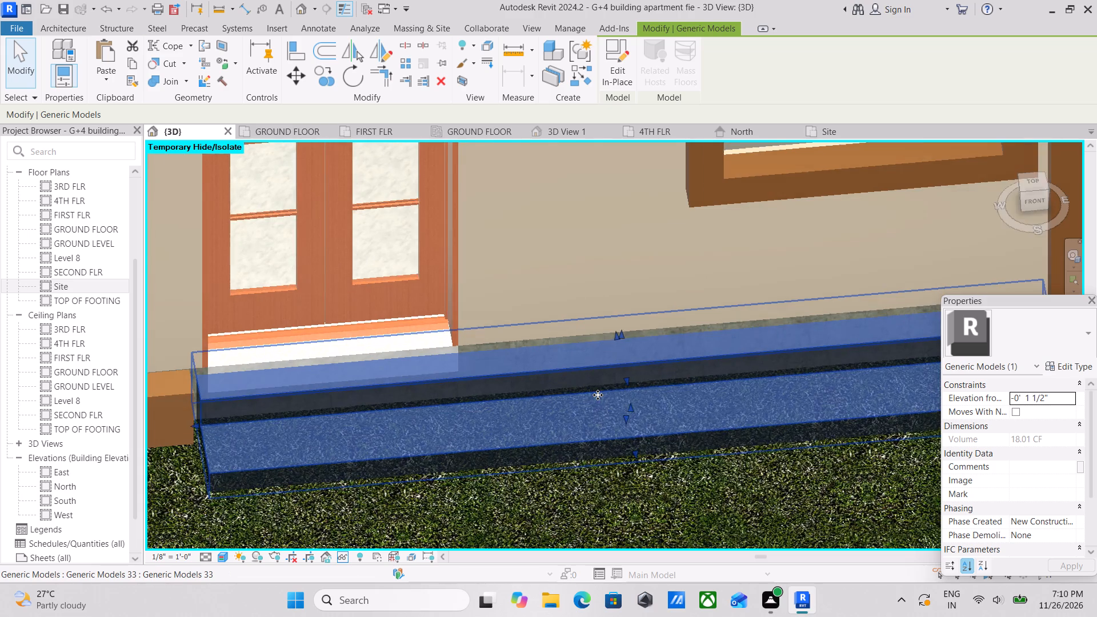
scroll(598, 395, down, 2)
key(Escape)
scroll(647, 403, down, 3)
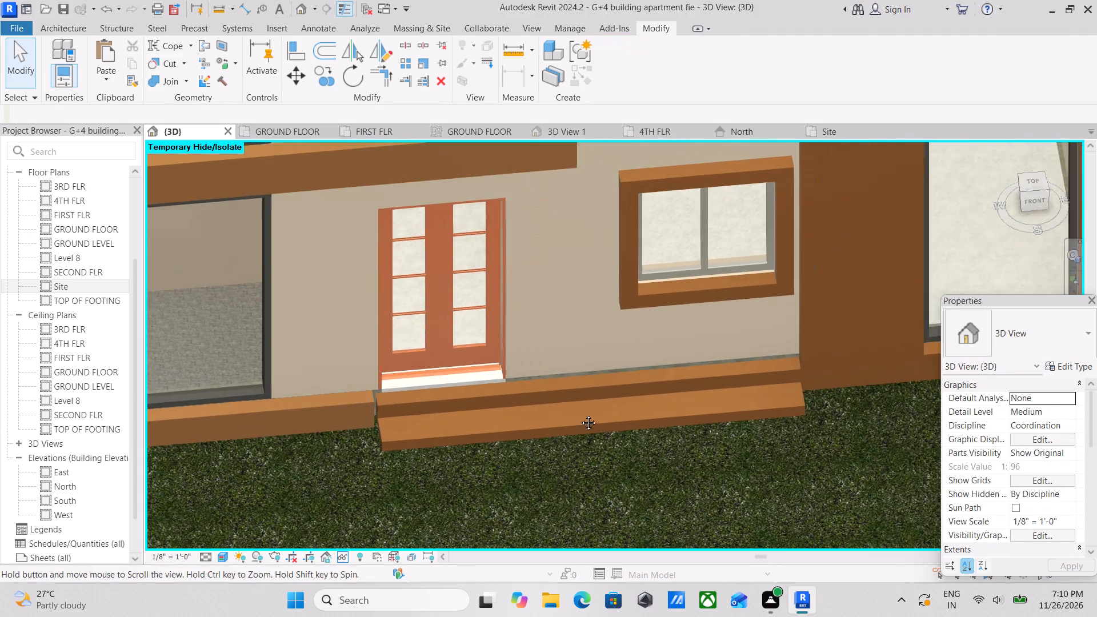
Examine from the front and side how the lowered steps meet the facade wall, door threshold and brown surround.
shift+middle_drag(552, 415, 502, 440)
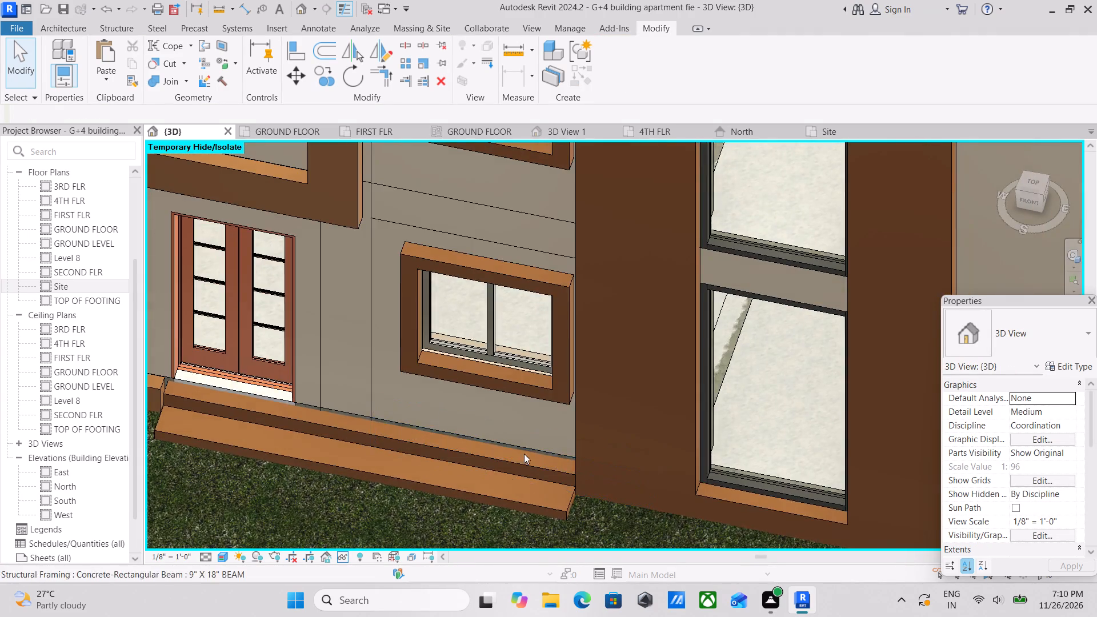
shift+middle_drag(524, 454, 433, 432)
middle_drag(422, 435, 610, 284)
shift+middle_drag(552, 444, 530, 407)
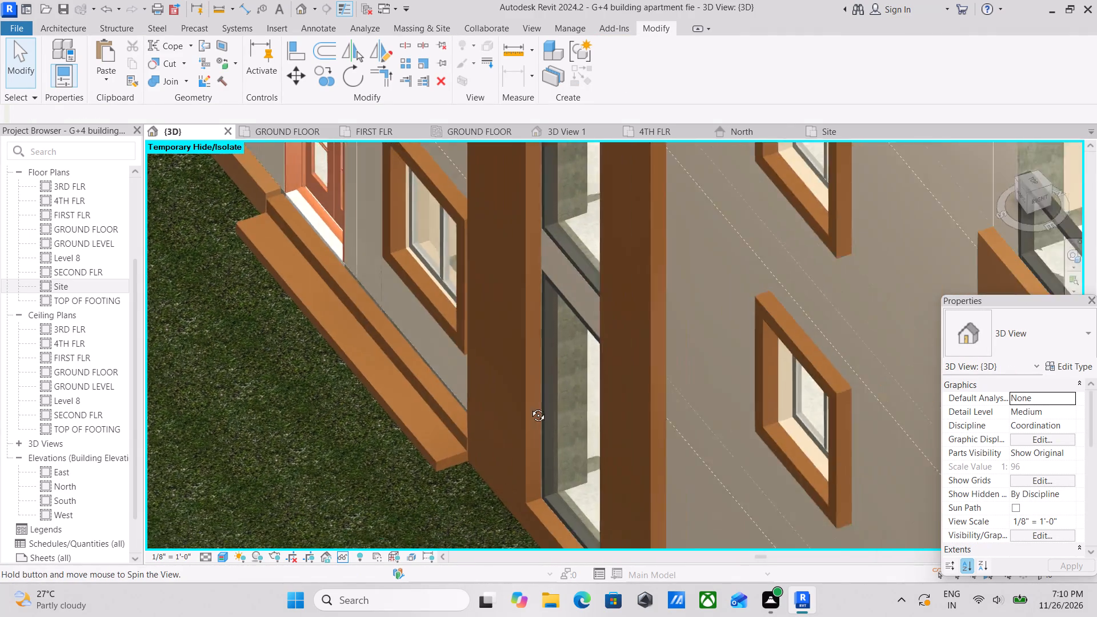
shift+middle_drag(530, 407, 508, 353)
shift+middle_drag(388, 395, 391, 339)
scroll(391, 339, up, 2)
middle_drag(402, 352, 523, 517)
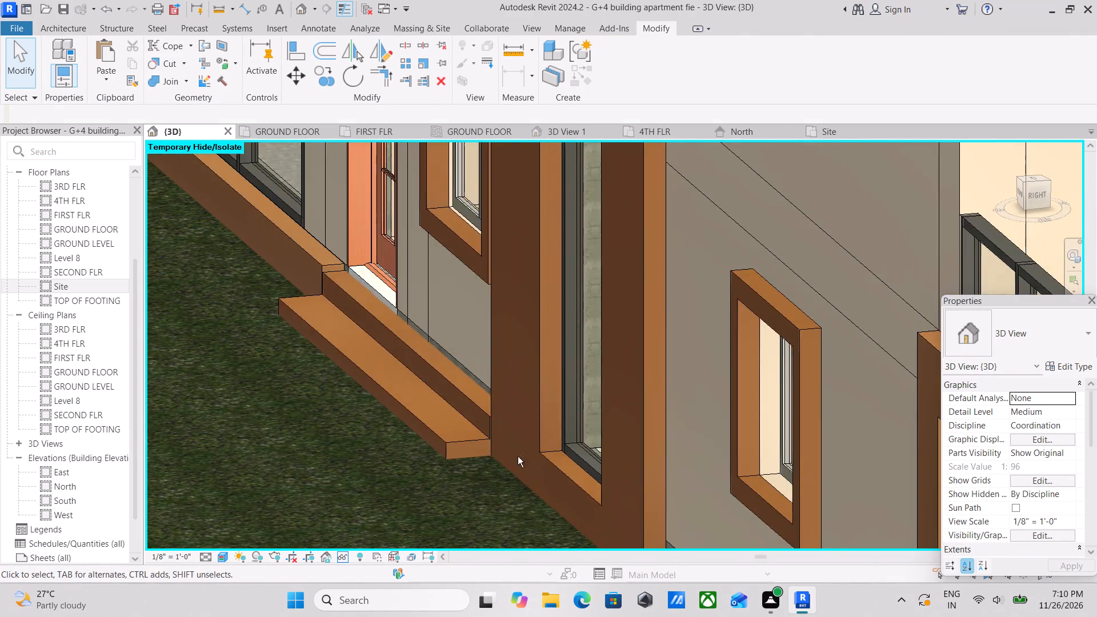
shift+scroll(509, 418, up, 1)
shift+middle_drag(509, 418, 590, 432)
middle_drag(602, 408, 490, 421)
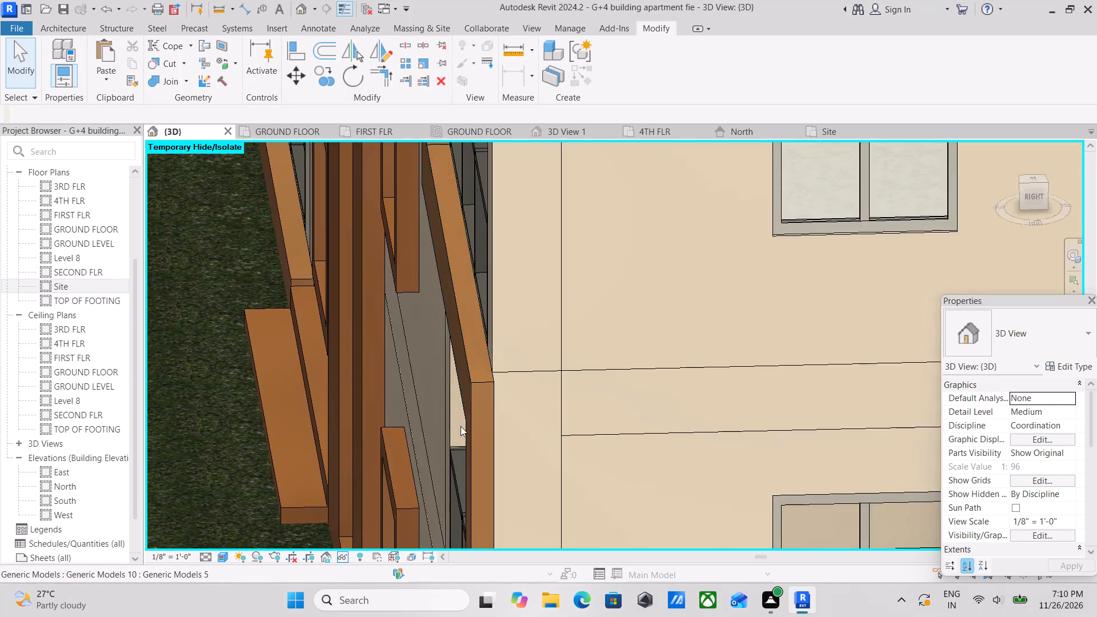
middle_drag(461, 426, 525, 366)
middle_drag(521, 372, 526, 443)
scroll(590, 411, up, 4)
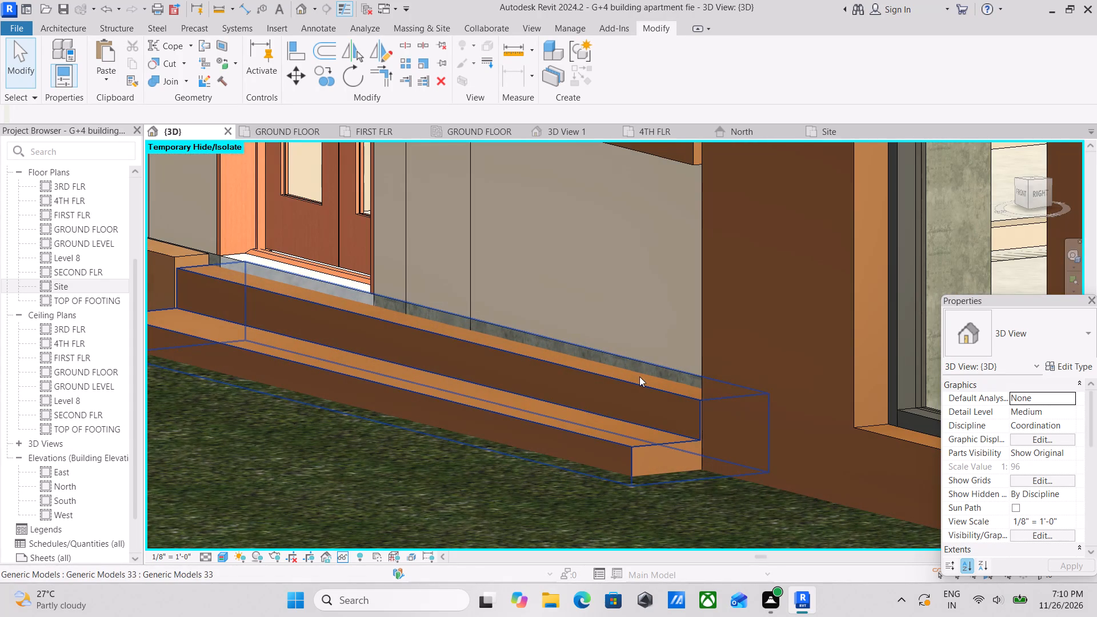
In the right side view, nudge the steps outward from the facade until their back meets the outer face of the brown surround.
click(639, 376)
click(629, 383)
scroll(634, 385, down, 2)
middle_drag(632, 388, 546, 400)
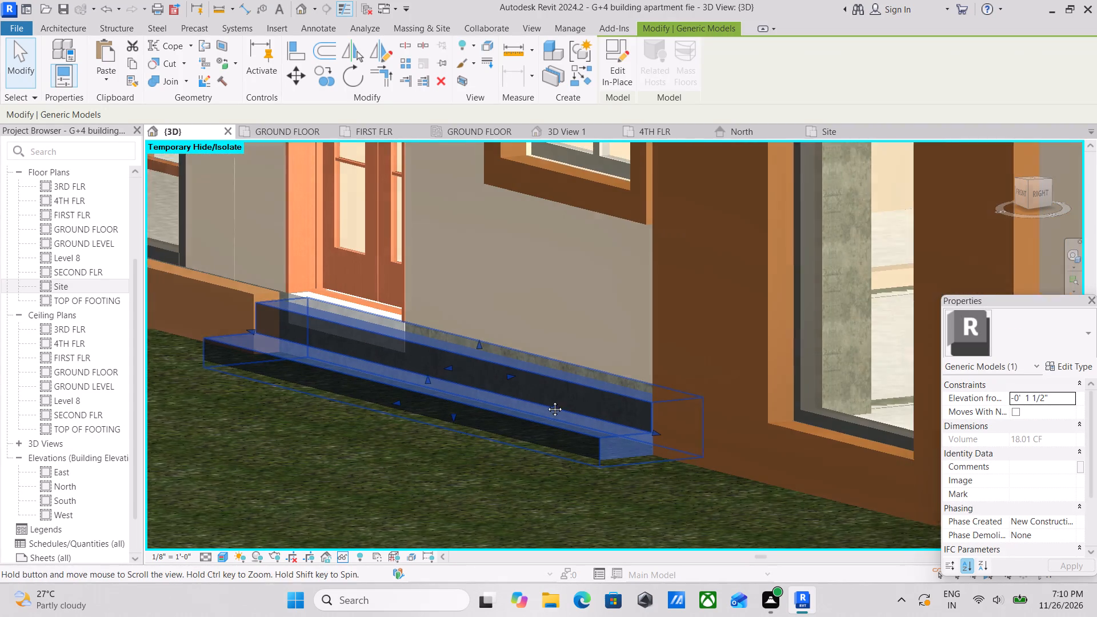
middle_drag(546, 400, 535, 402)
click(1035, 195)
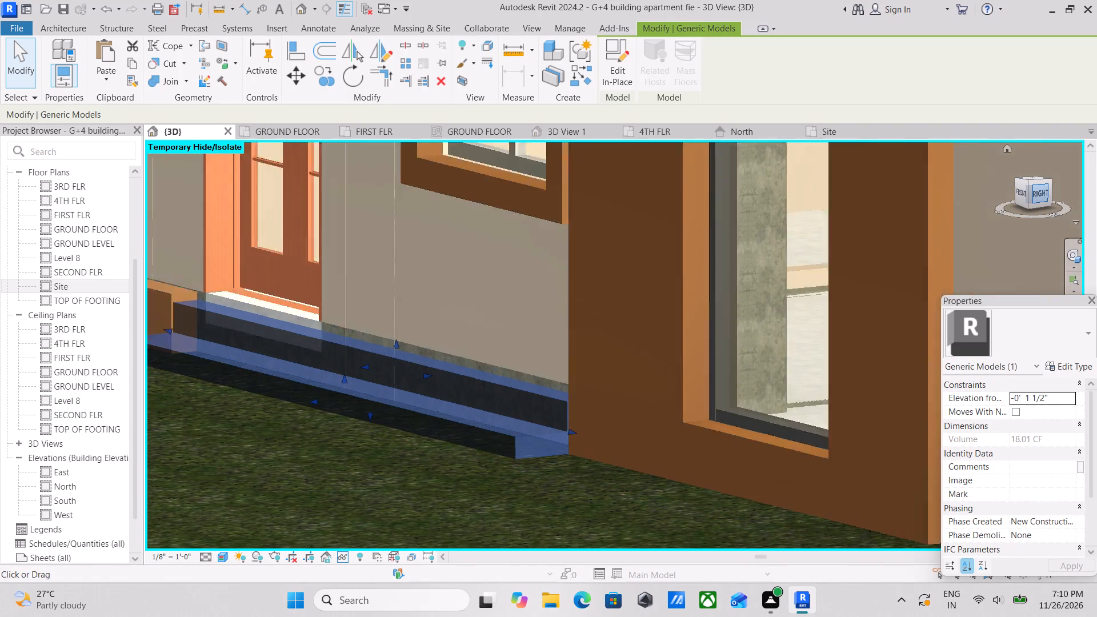
scroll(640, 372, up, 2)
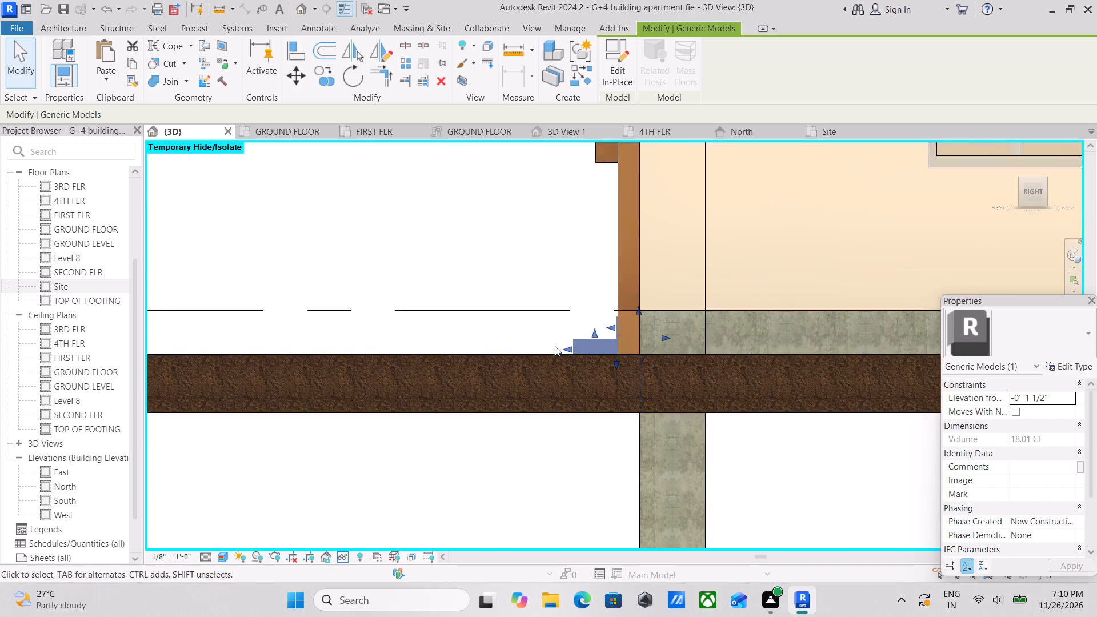
middle_drag(555, 348, 576, 420)
key(Left)
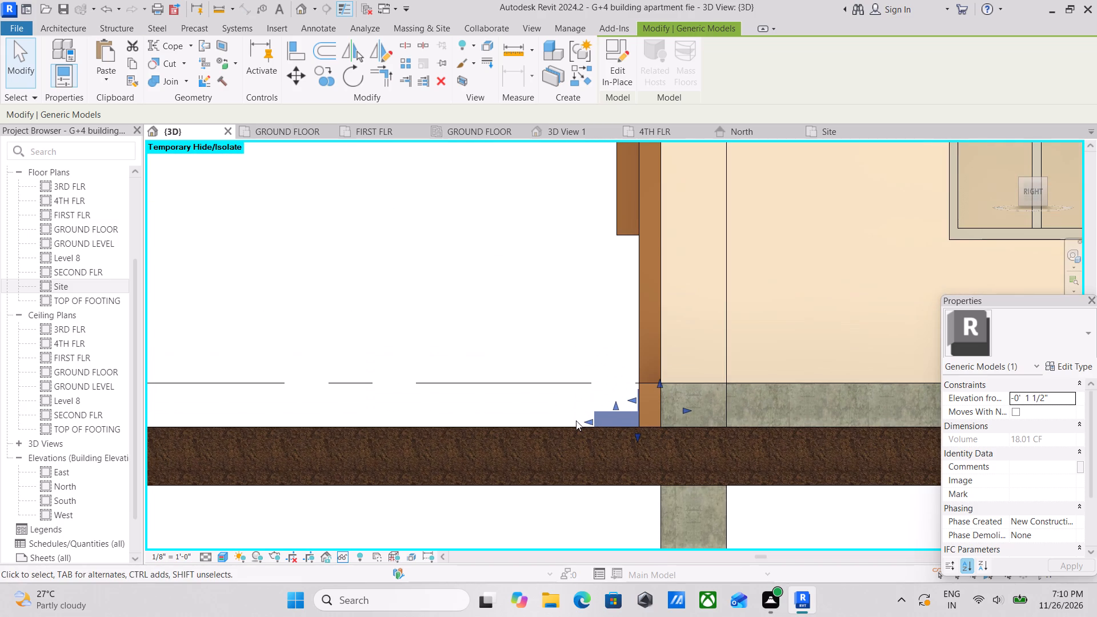
key(Left)
key(Left)
key(Left)
key(Left)
key(Left)
key(Left)
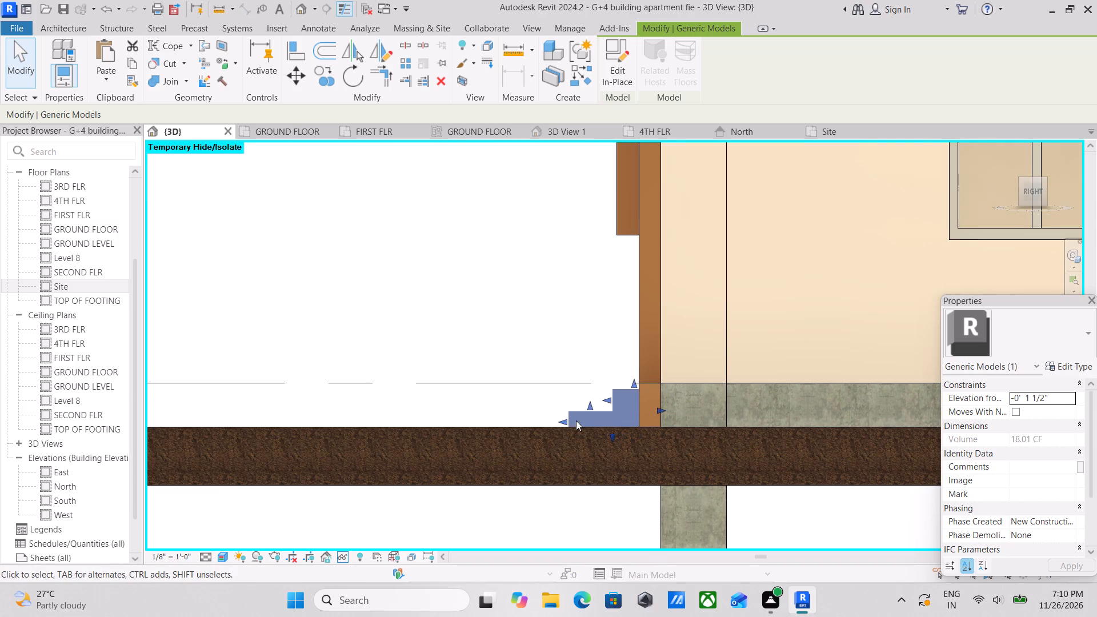
scroll(576, 420, up, 4)
key(Left)
key(Left)
key(Left)
key(Left)
key(Left)
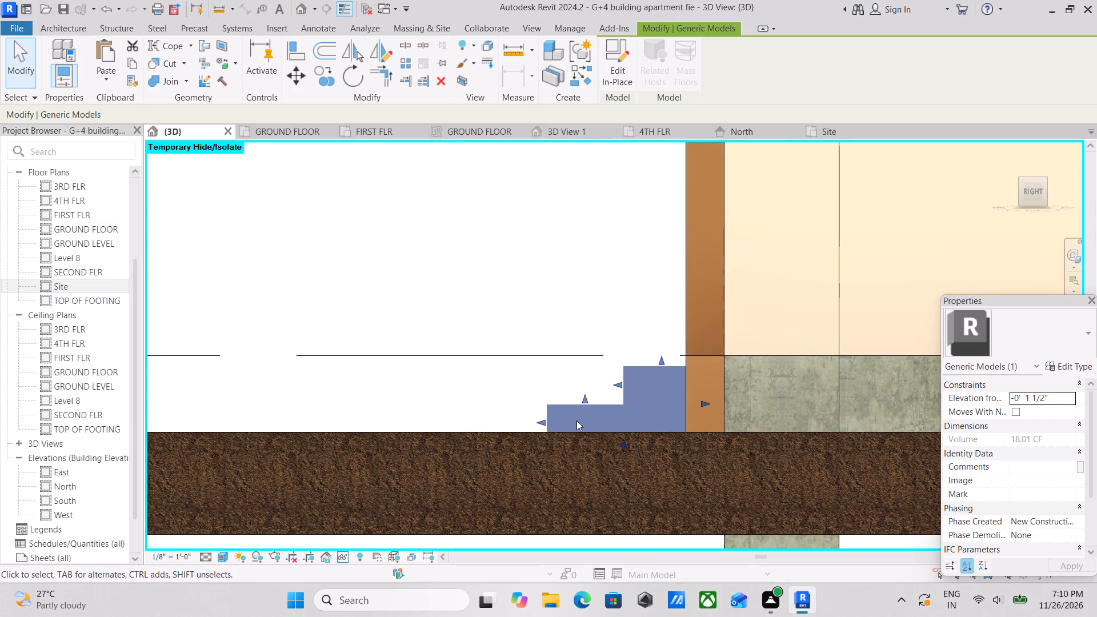
key(Left)
key(Left)
key(Left)
key(Left)
key(Left)
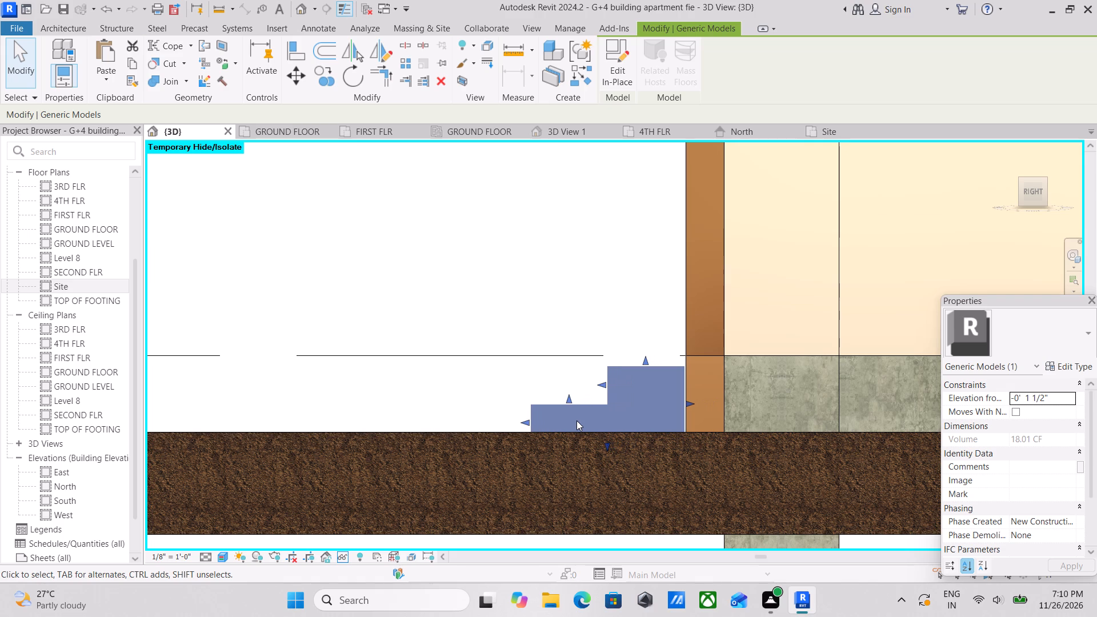
key(Right)
key(Right)
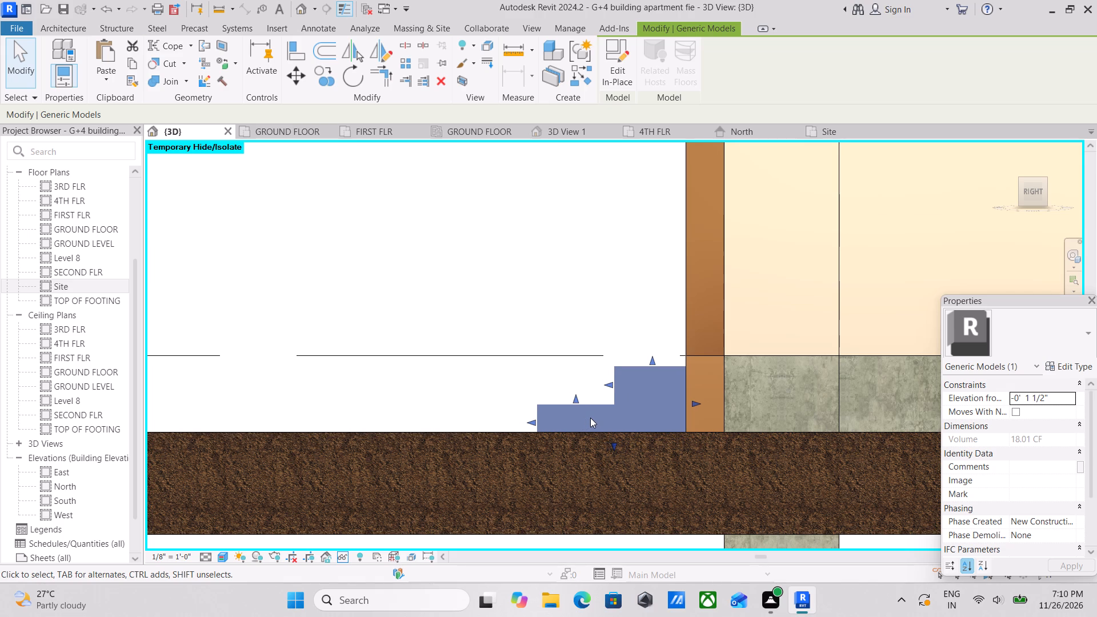
scroll(590, 418, down, 8)
shift+middle_drag(553, 402, 682, 503)
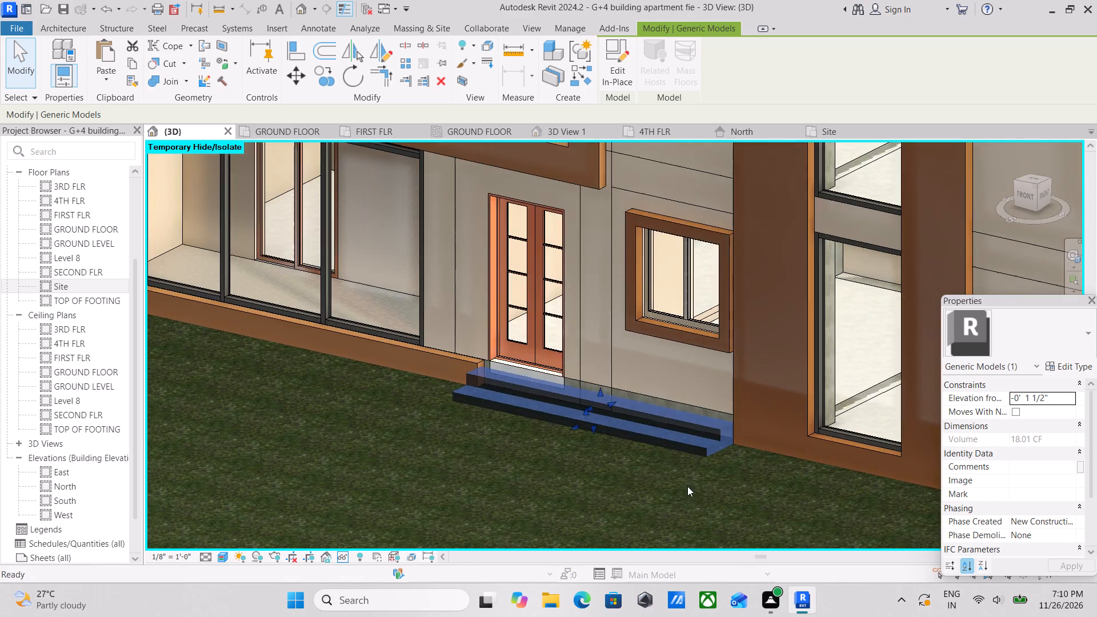
shift+middle_drag(702, 450, 738, 456)
scroll(715, 428, up, 2)
key(Escape)
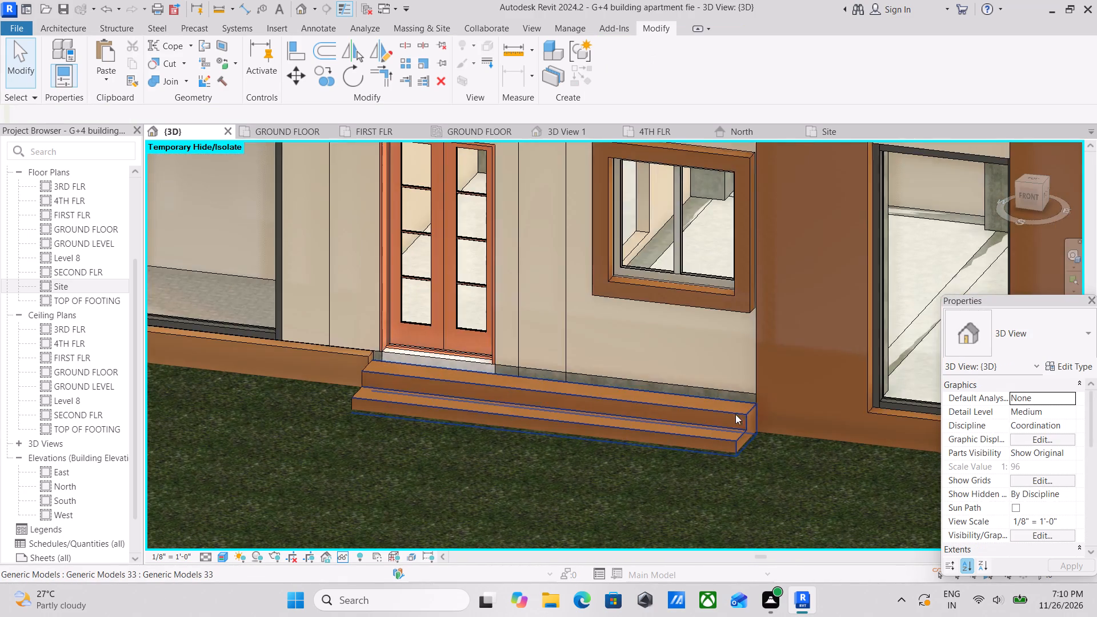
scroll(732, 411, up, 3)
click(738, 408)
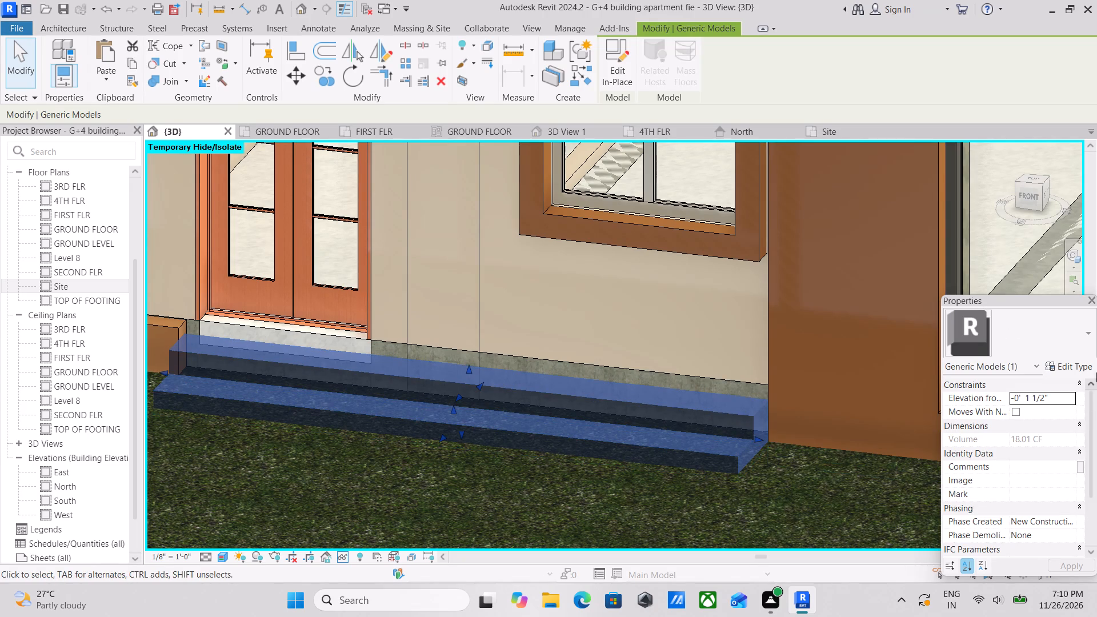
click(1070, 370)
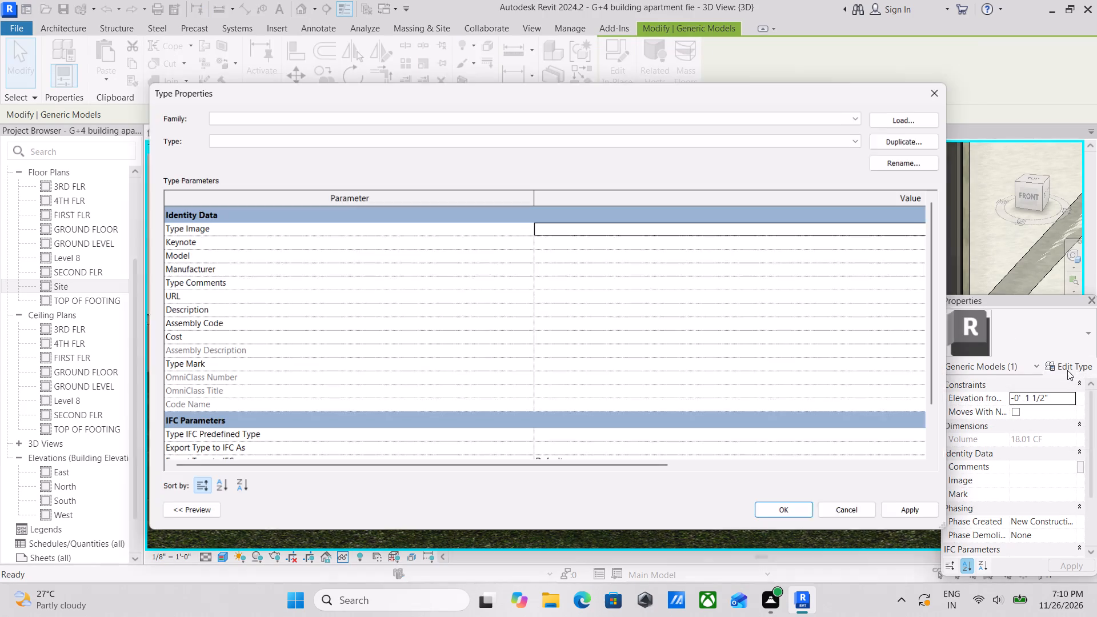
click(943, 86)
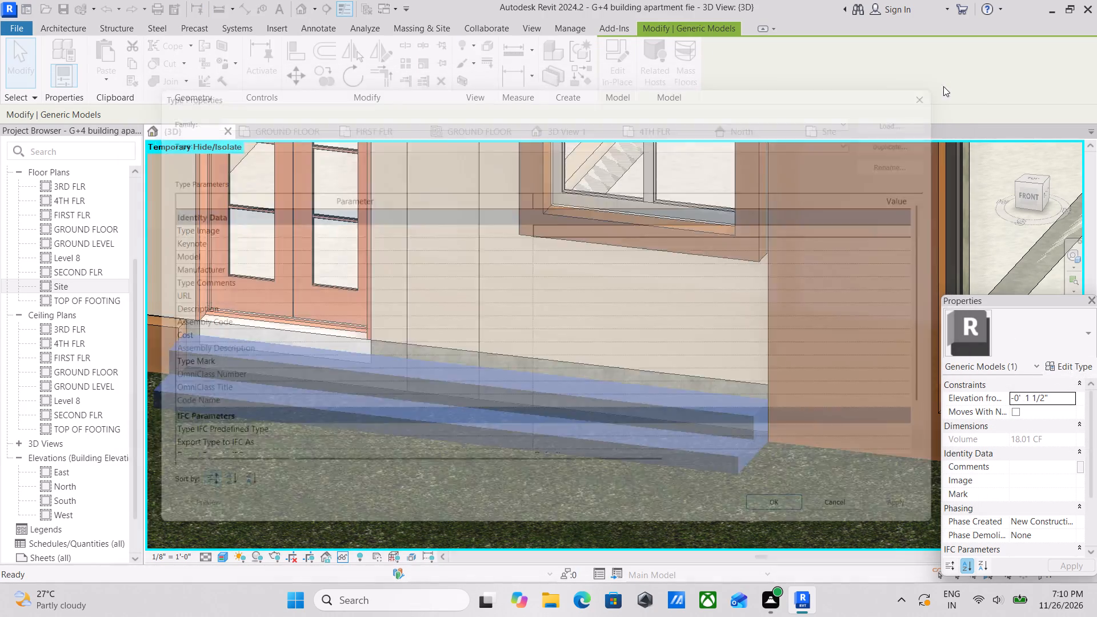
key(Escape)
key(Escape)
Edit the entrance steps in place, set their extrusion's material to Tile, Porcelain, 4in, and finish the model.
click(751, 412)
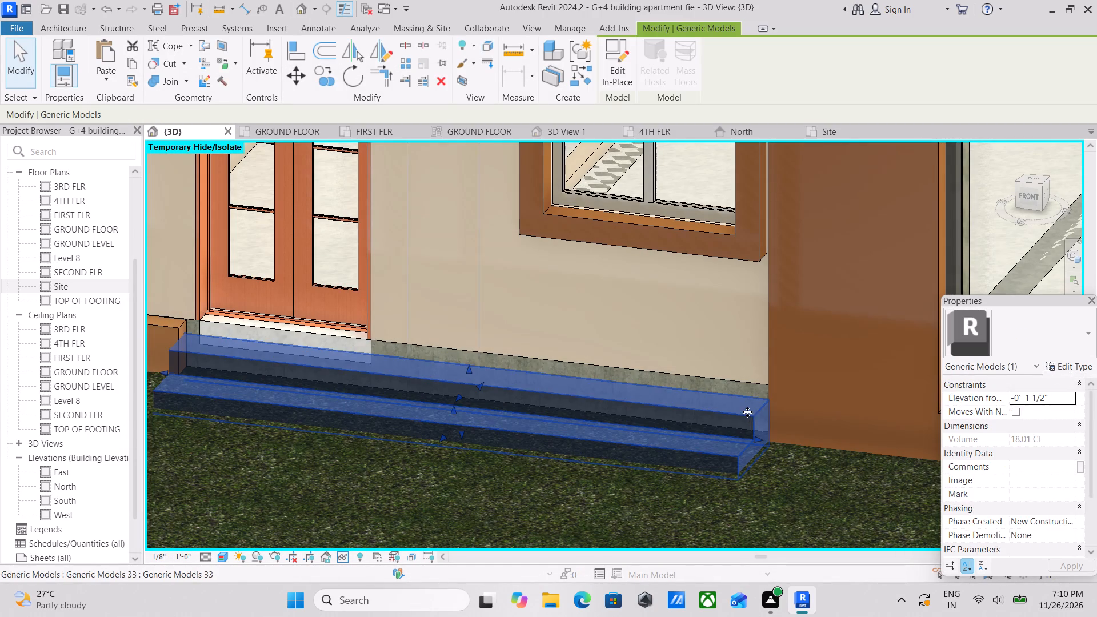
scroll(976, 434, down, 2)
scroll(1038, 453, down, 1)
scroll(1031, 454, up, 6)
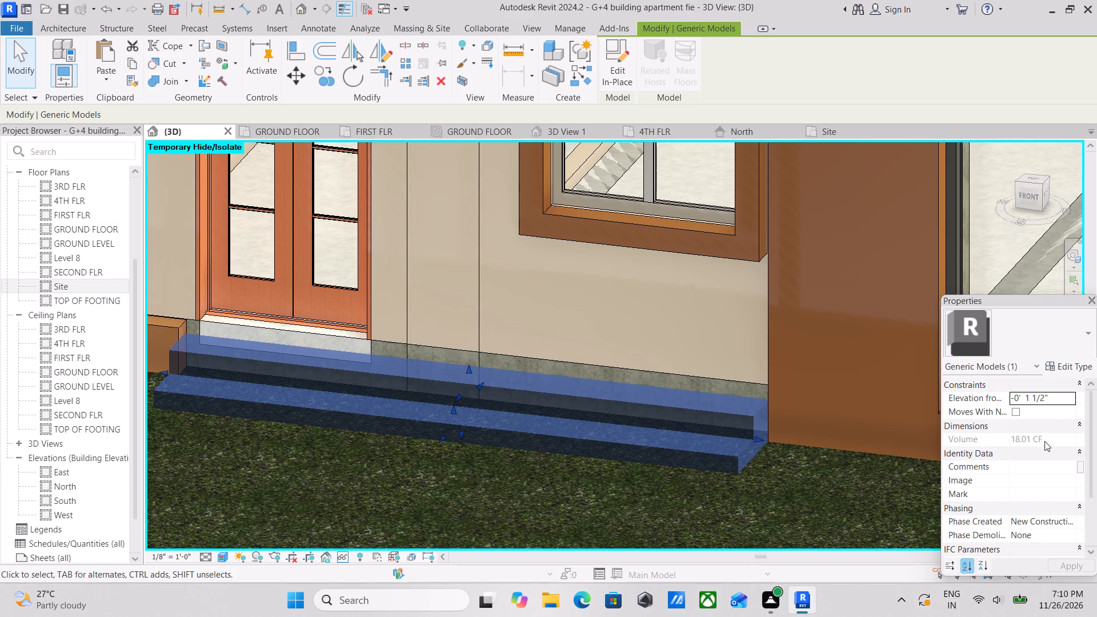
scroll(1044, 441, up, 2)
scroll(1037, 426, down, 3)
scroll(1034, 427, up, 6)
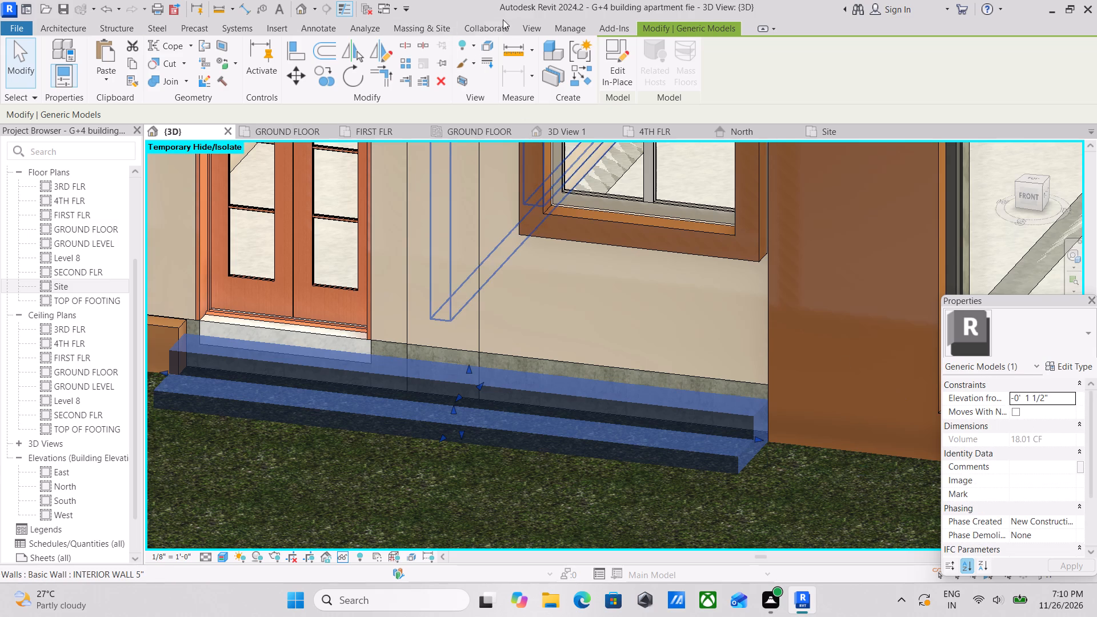
click(611, 69)
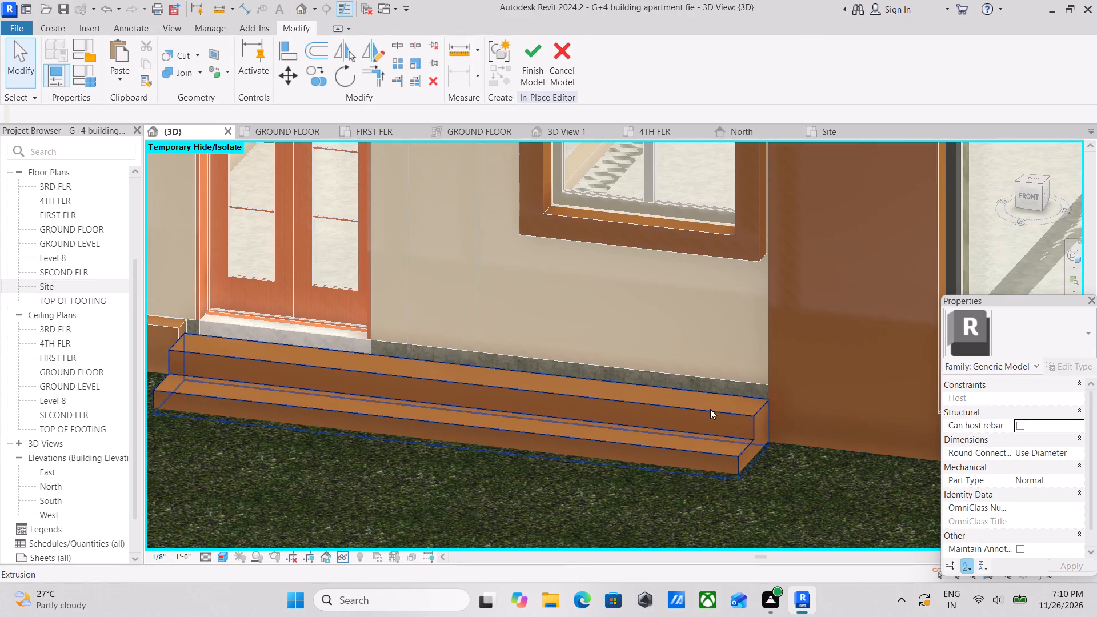
click(710, 409)
scroll(1067, 432, down, 1)
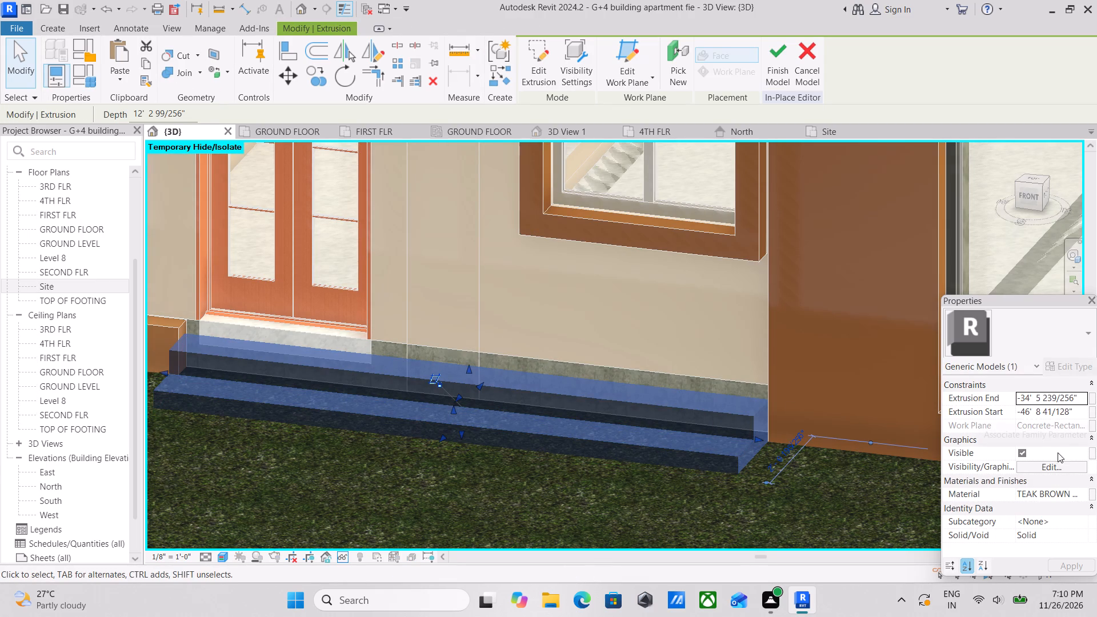
scroll(1048, 487, down, 3)
scroll(1048, 510, up, 2)
click(1082, 495)
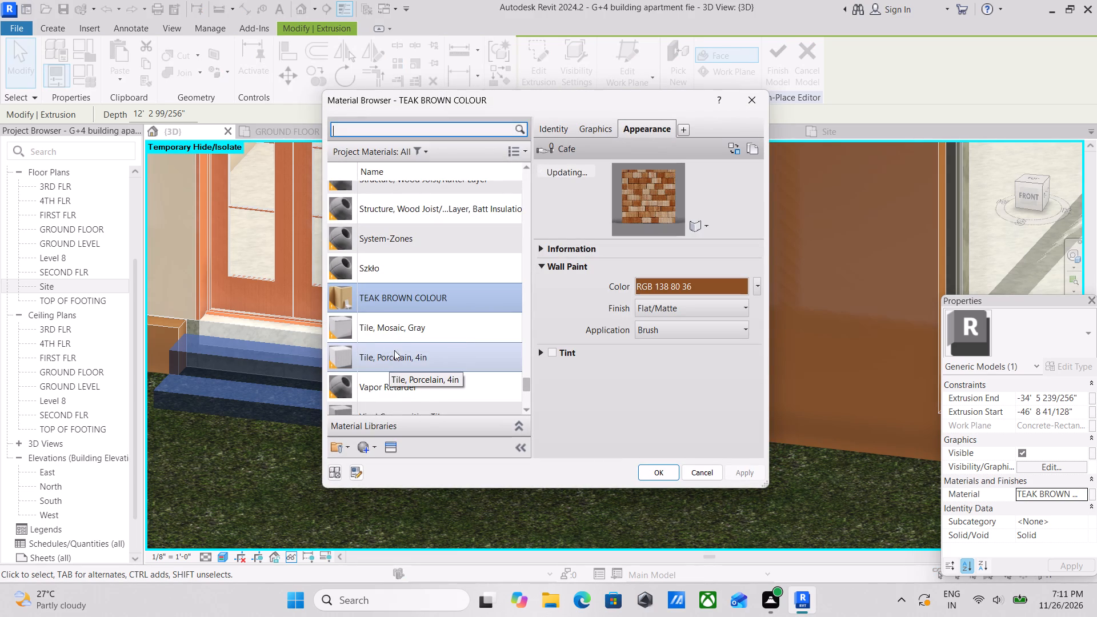
double_click(397, 351)
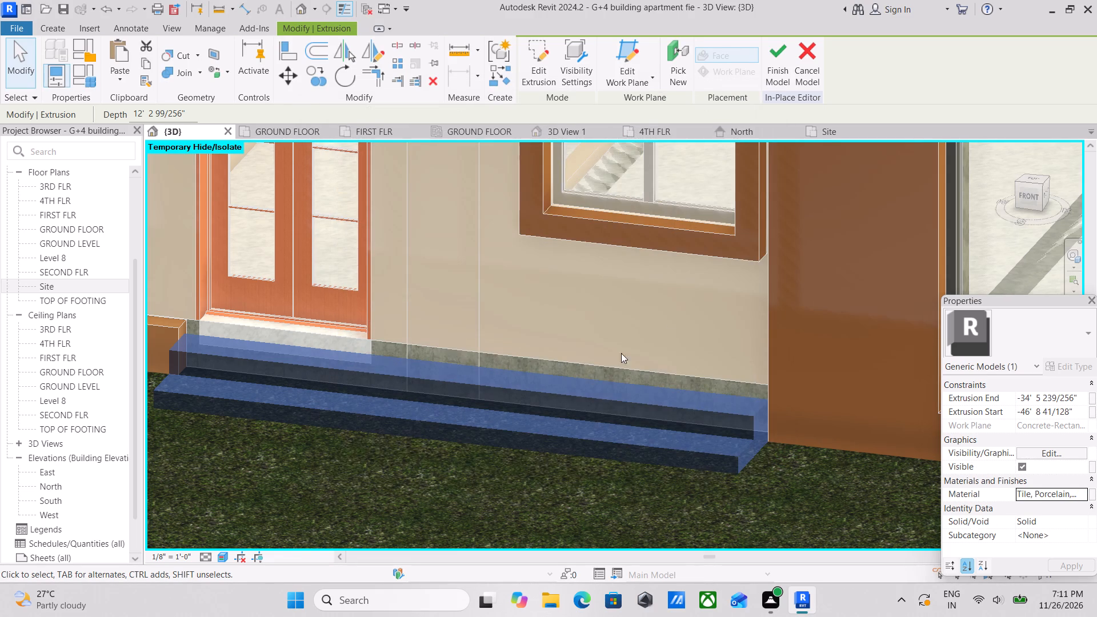
click(783, 40)
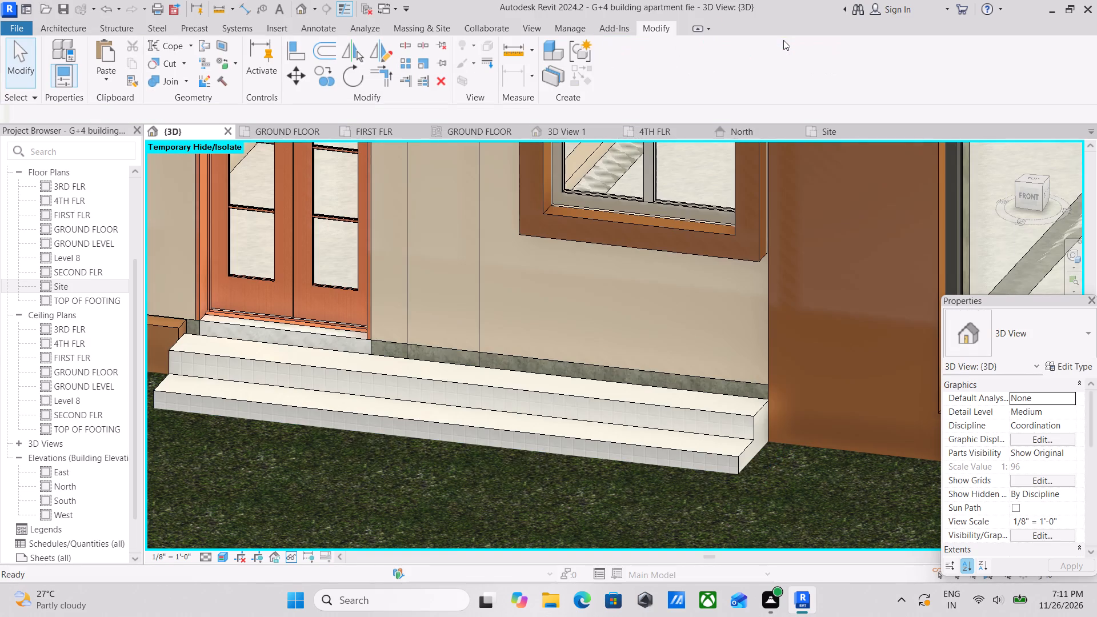
Raise the top of the upper entrance step until it covers most of the exposed concrete strip beneath the facade wall.
scroll(696, 295, down, 4)
middle_drag(591, 302, 615, 340)
scroll(583, 350, up, 6)
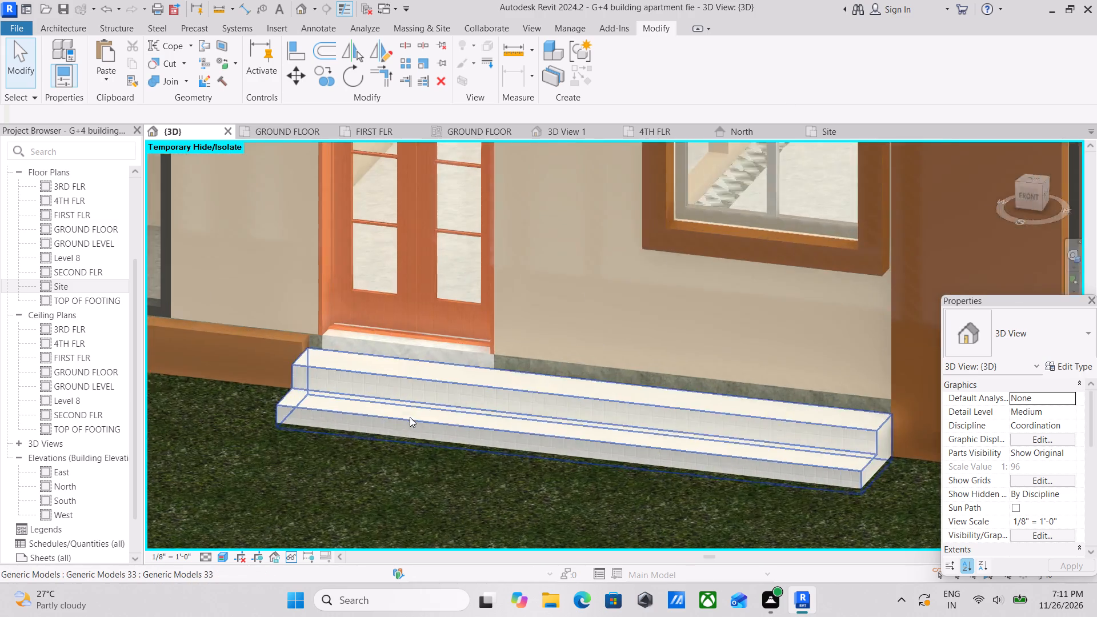
scroll(410, 417, up, 6)
scroll(366, 391, down, 13)
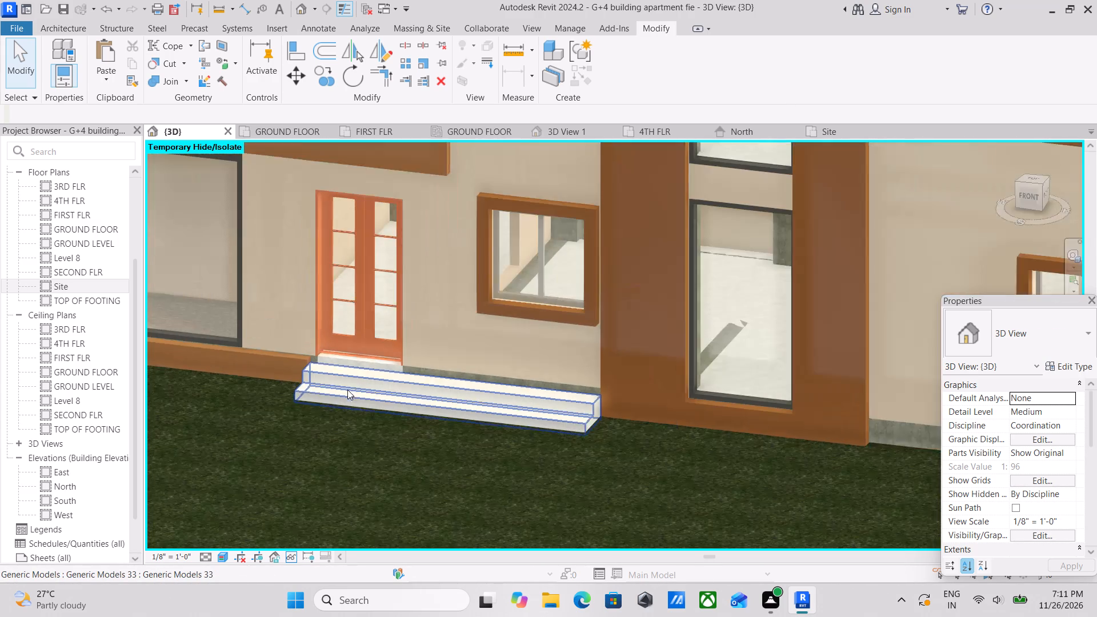
middle_drag(349, 390, 408, 373)
middle_drag(362, 360, 407, 399)
scroll(414, 398, up, 1)
scroll(699, 416, up, 3)
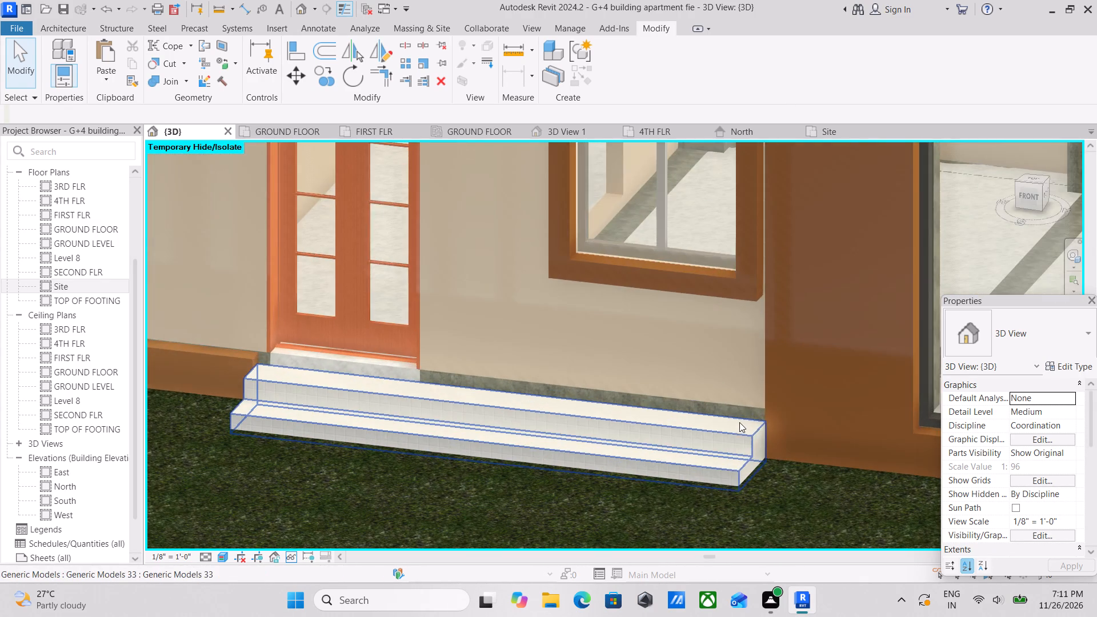
middle_drag(748, 421, 717, 420)
click(722, 432)
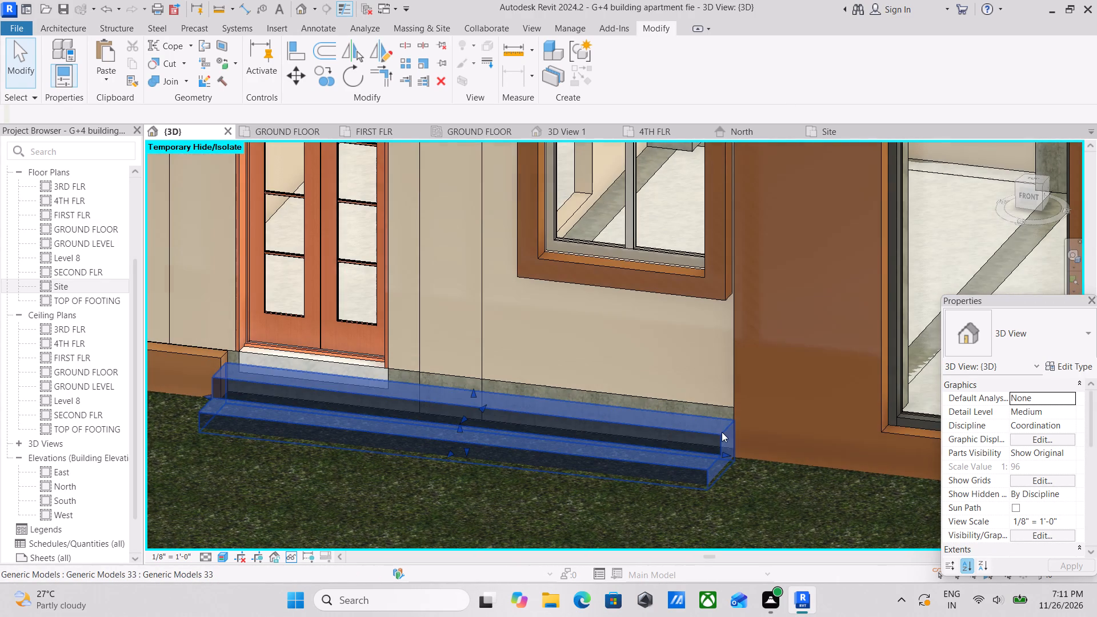
middle_drag(541, 397, 549, 416)
scroll(493, 397, up, 1)
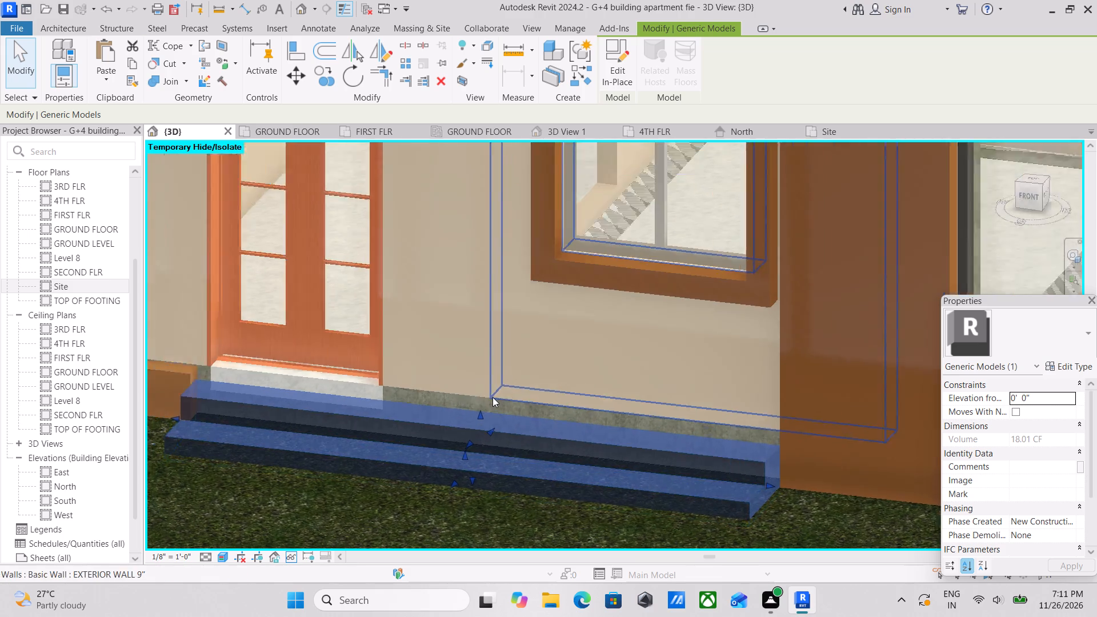
scroll(493, 397, up, 4)
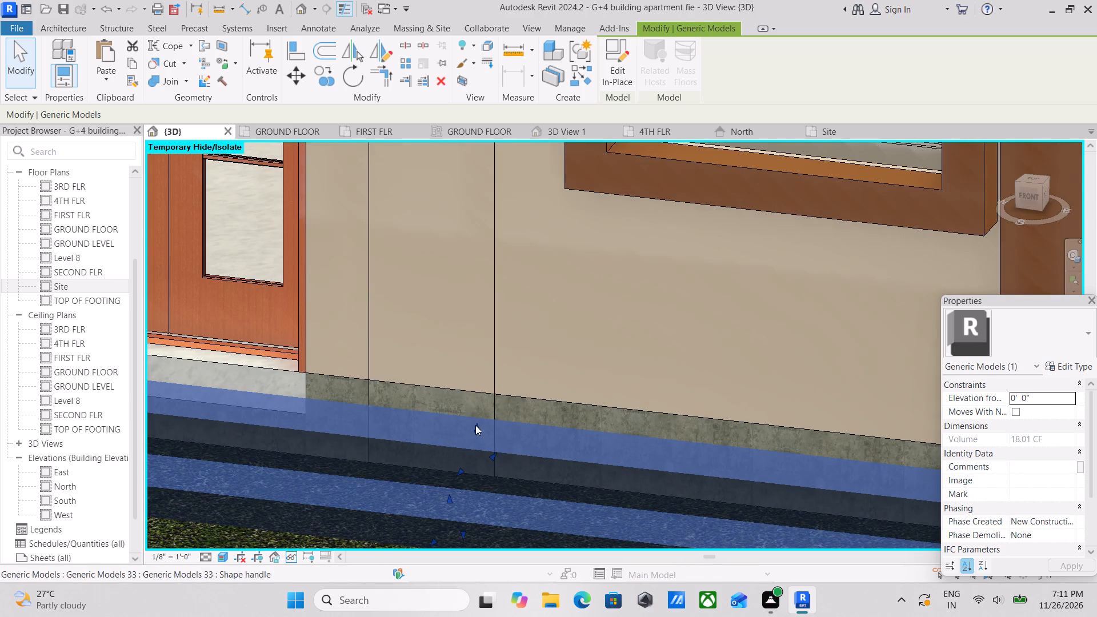
drag(473, 423, 469, 410)
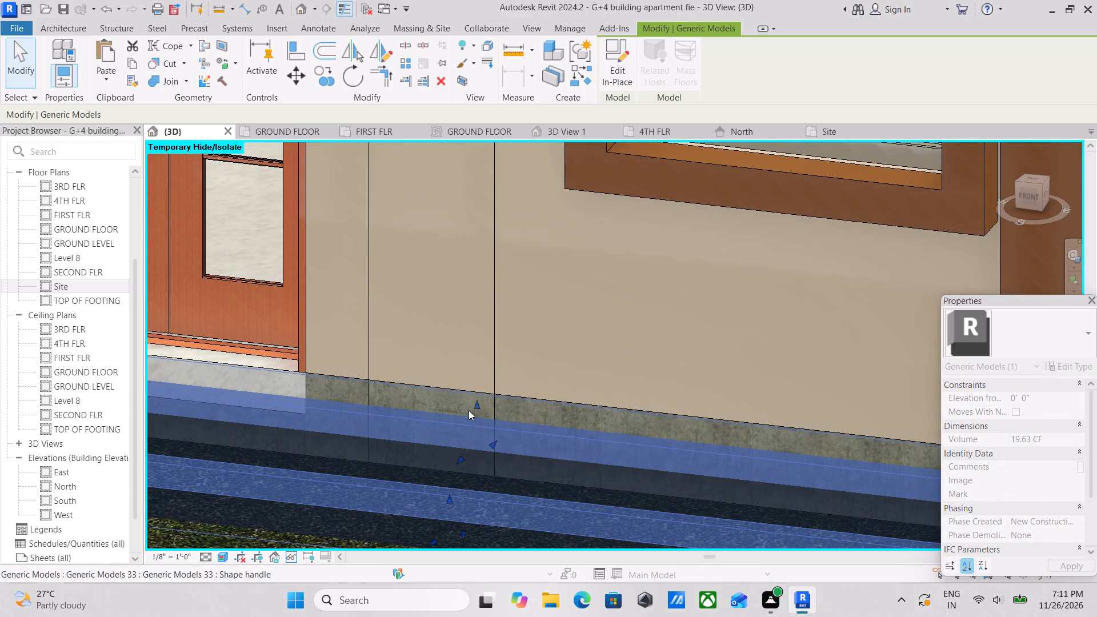
scroll(469, 410, down, 6)
middle_drag(465, 410, 507, 397)
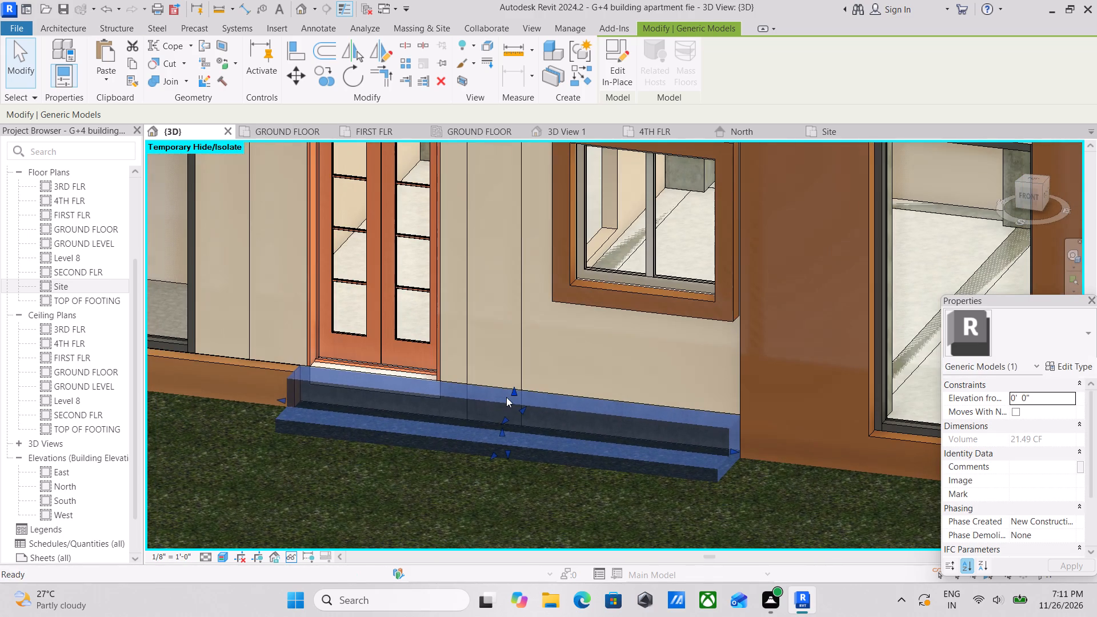
key(Escape)
key(Escape)
Extend the lower entrance step's front face outward from the facade and raise its tread.
click(438, 444)
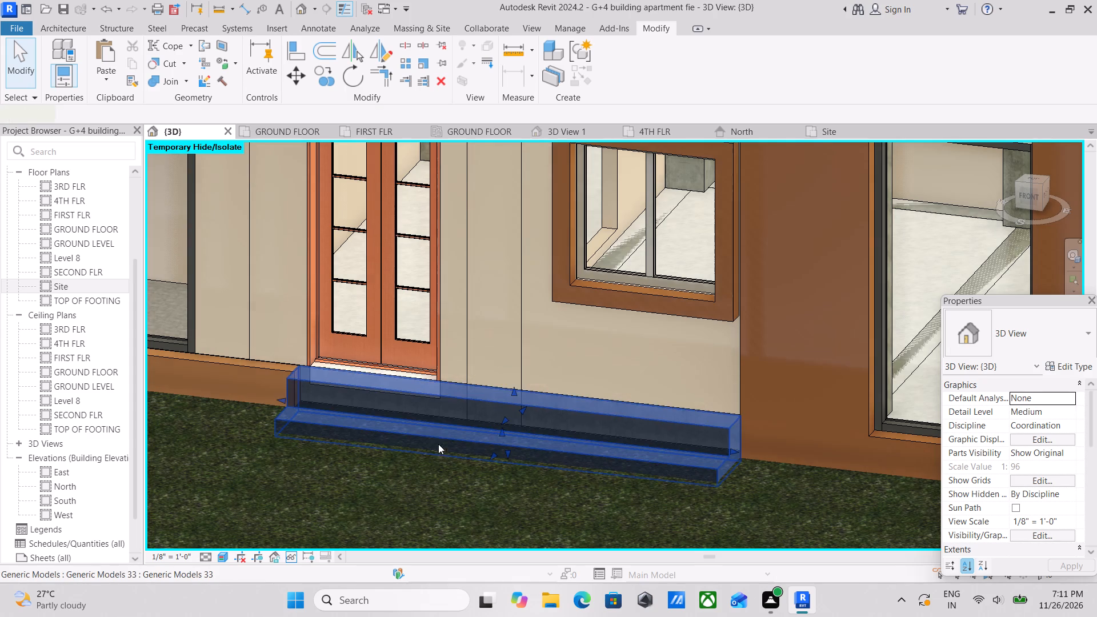
scroll(429, 437, up, 2)
drag(510, 463, 501, 469)
drag(515, 438, 515, 432)
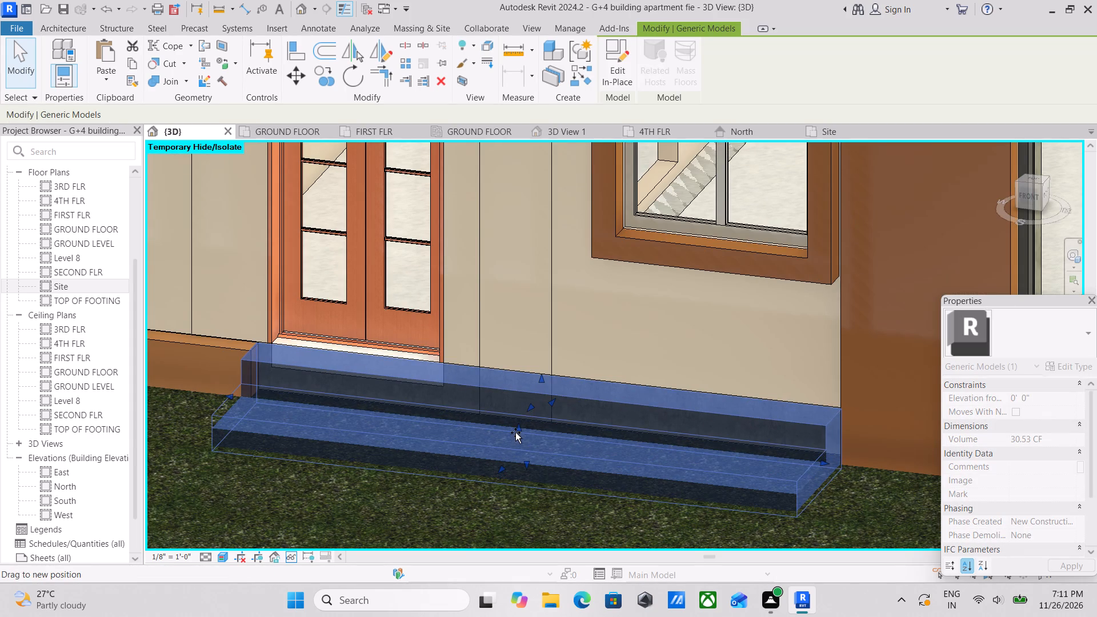
drag(515, 432, 511, 430)
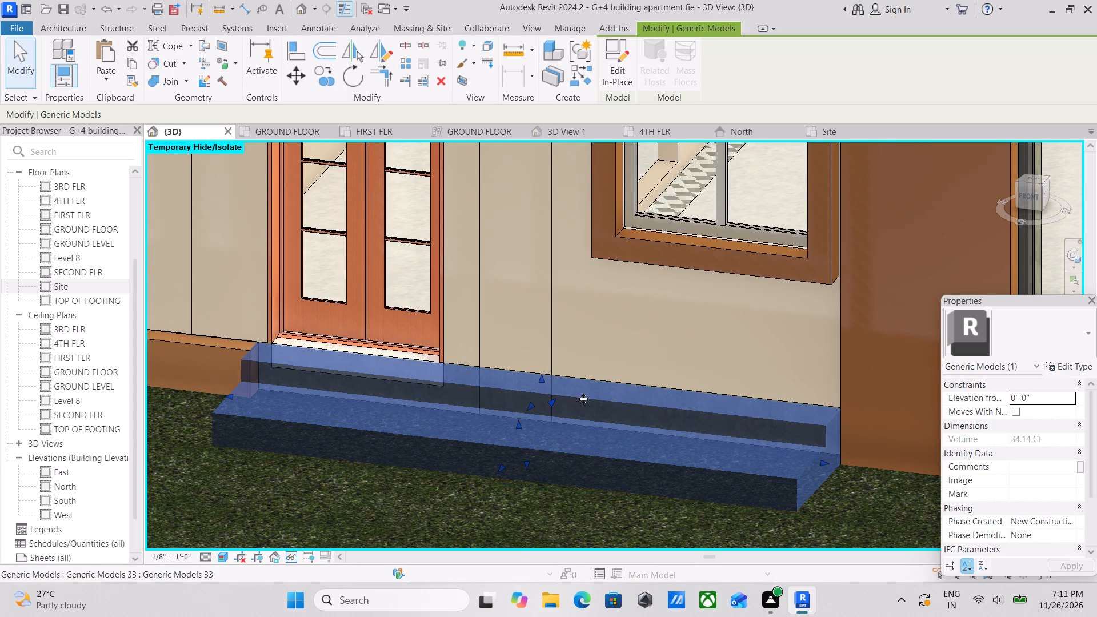
key(Escape)
In the right side view, lower the lower step's tread slightly and pull its front face back a little towards the building.
scroll(599, 449, up, 2)
middle_drag(597, 451, 473, 395)
middle_drag(782, 386, 745, 400)
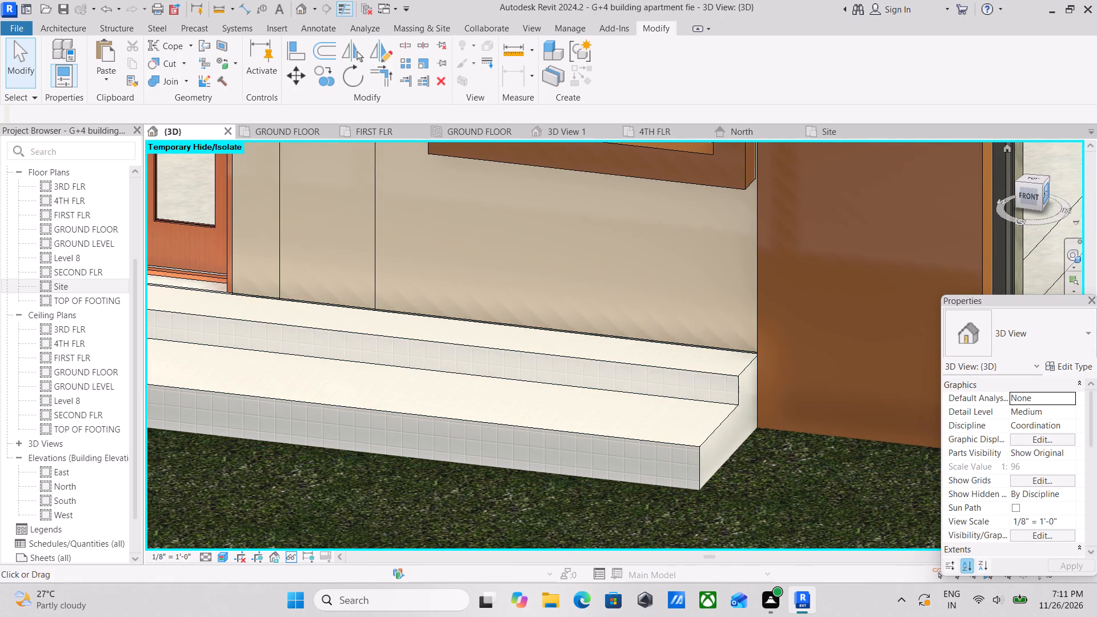
click(1044, 193)
click(1044, 193)
scroll(684, 344, up, 2)
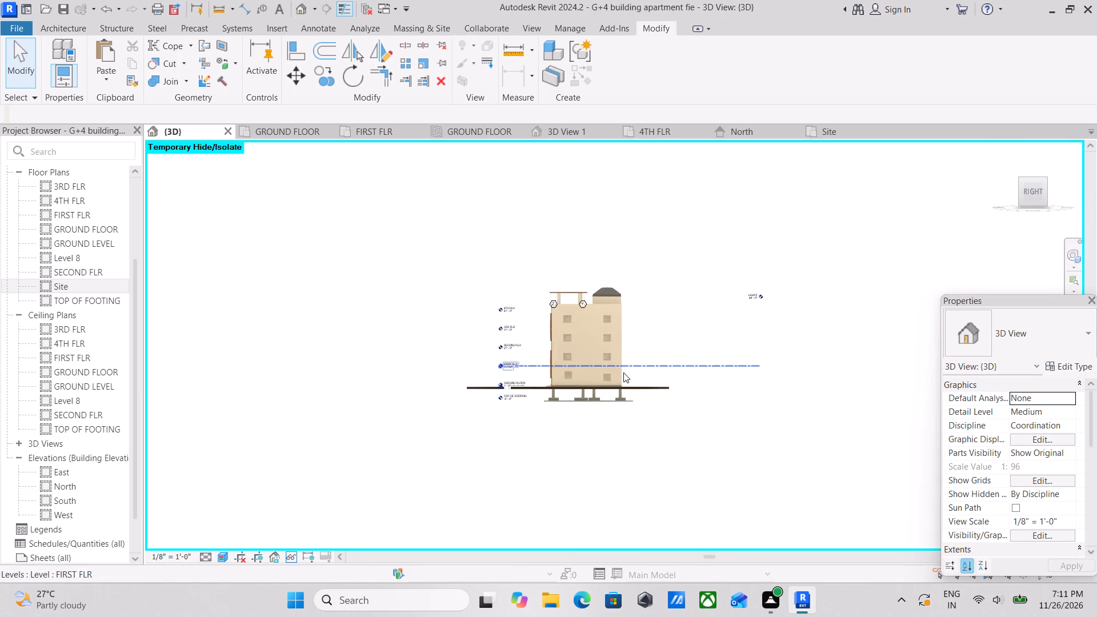
scroll(623, 372, up, 20)
scroll(623, 372, up, 4)
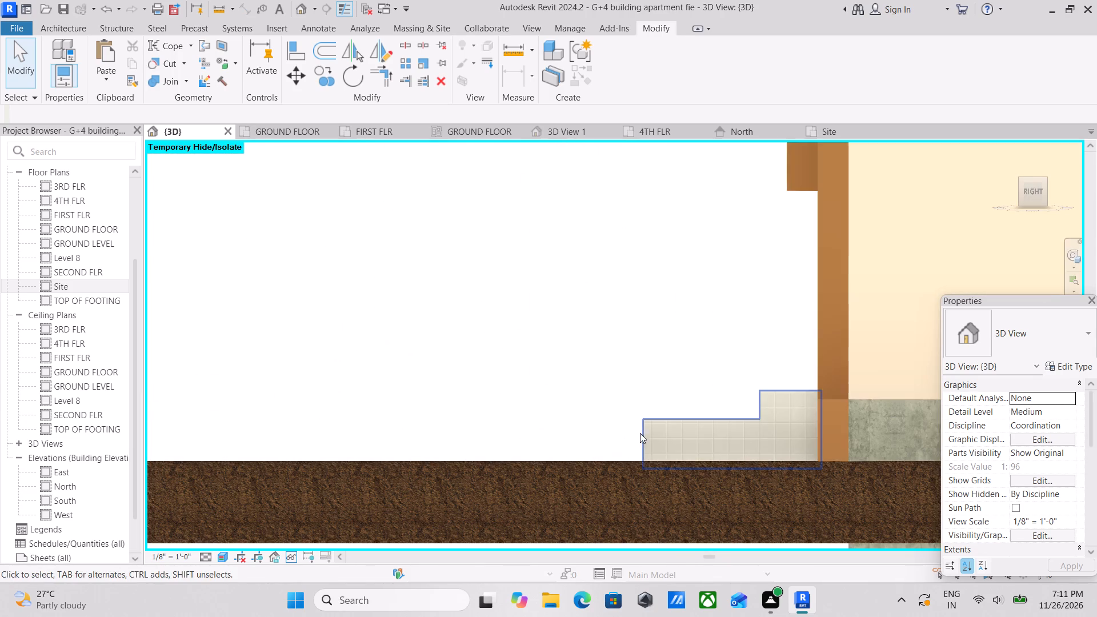
click(674, 420)
drag(704, 419, 706, 428)
drag(637, 443, 647, 443)
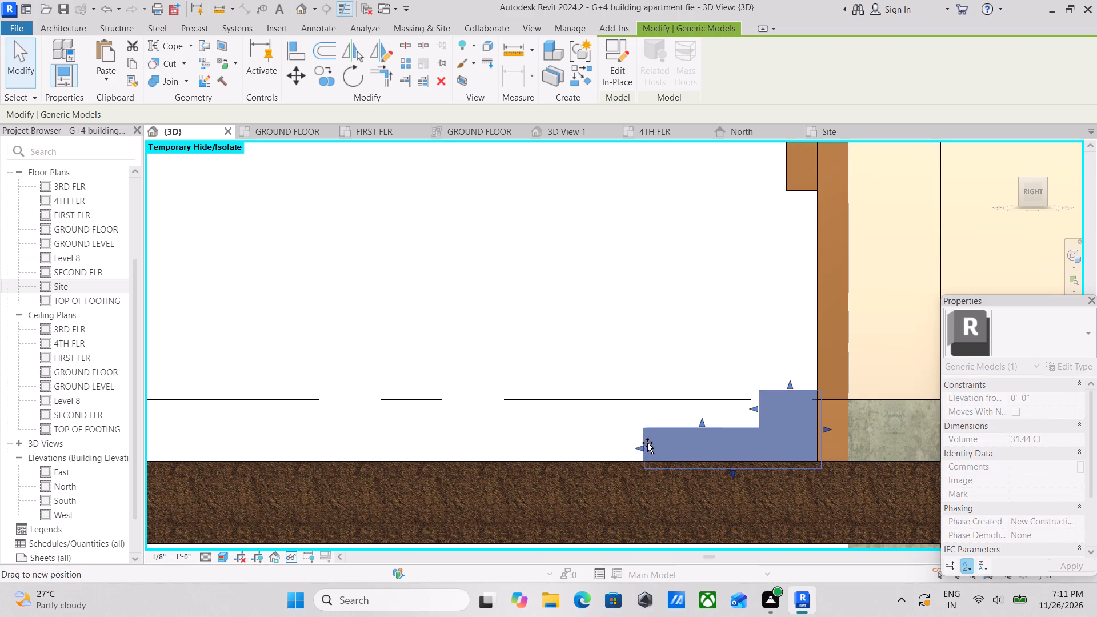
drag(647, 443, 651, 443)
Trim the entrance steps' underside up to the ground surface and their back to the outer face of the brown surround.
drag(732, 475, 731, 470)
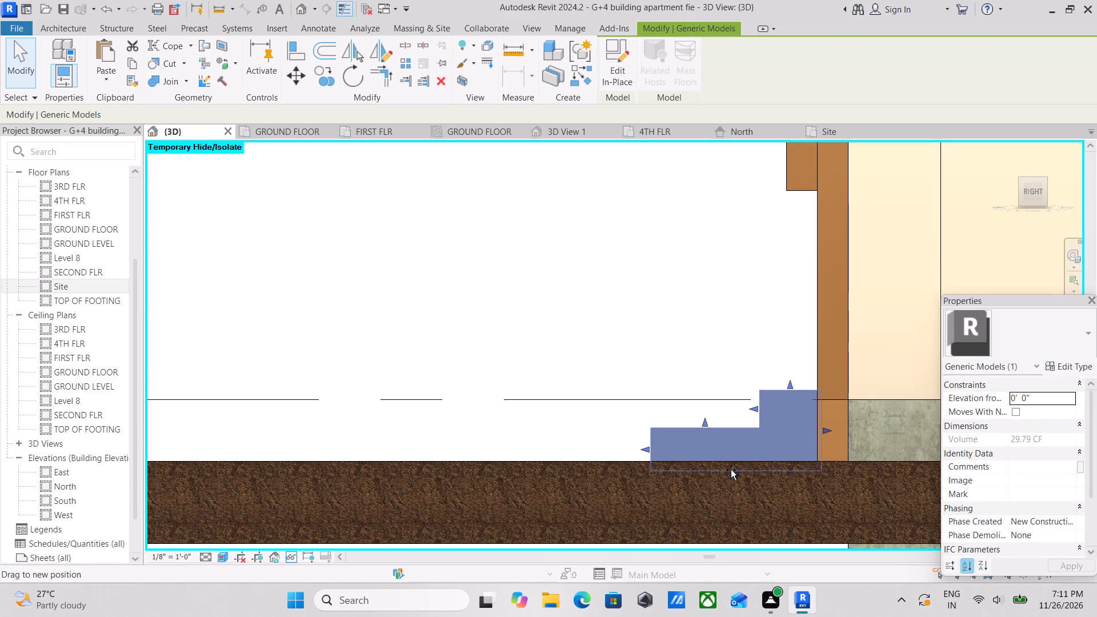
drag(731, 470, 731, 466)
scroll(855, 438, up, 7)
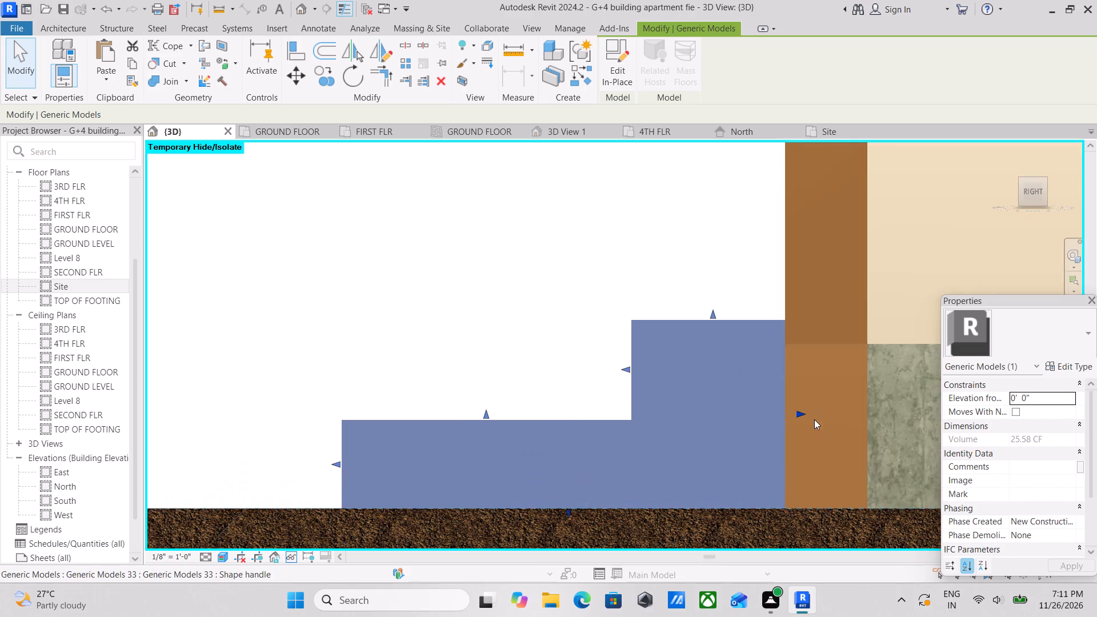
drag(803, 411, 787, 411)
Examine the reshaped entrance steps against the door, wall and front facade from angled and front views.
scroll(787, 411, down, 5)
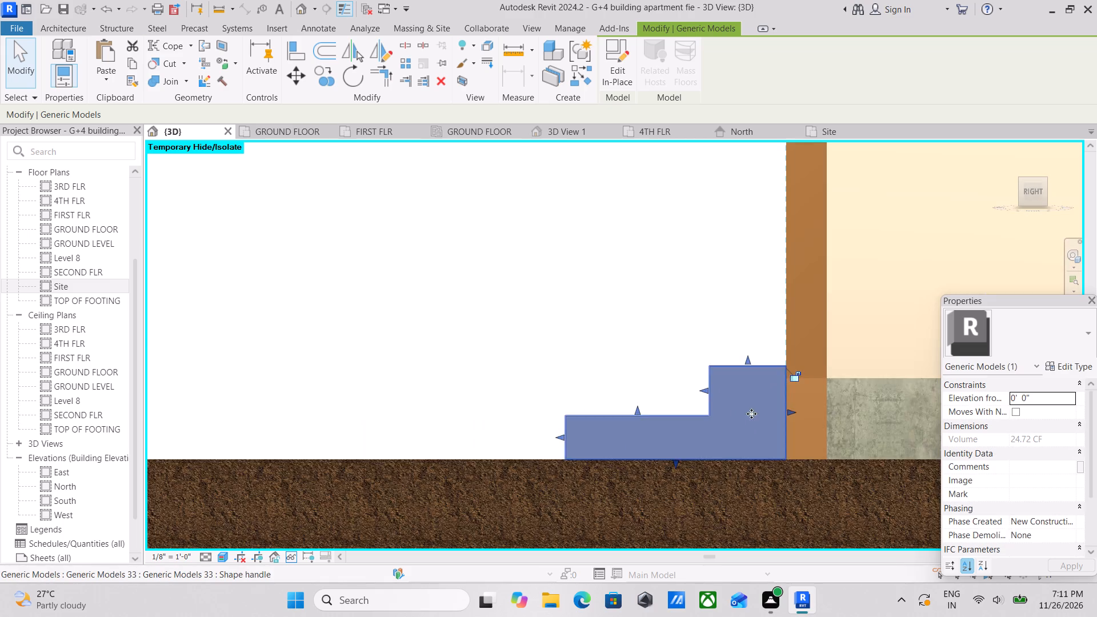
scroll(619, 395, down, 2)
scroll(542, 349, down, 2)
shift+middle_drag(465, 330, 695, 471)
scroll(680, 446, down, 2)
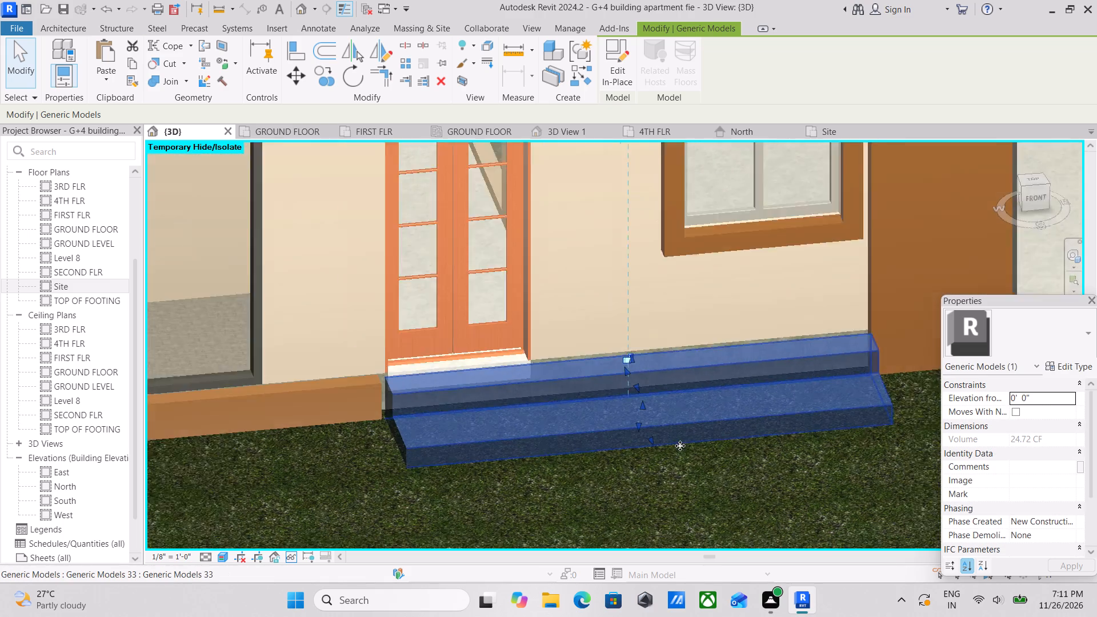
scroll(680, 446, down, 1)
key(Escape)
scroll(698, 434, down, 1)
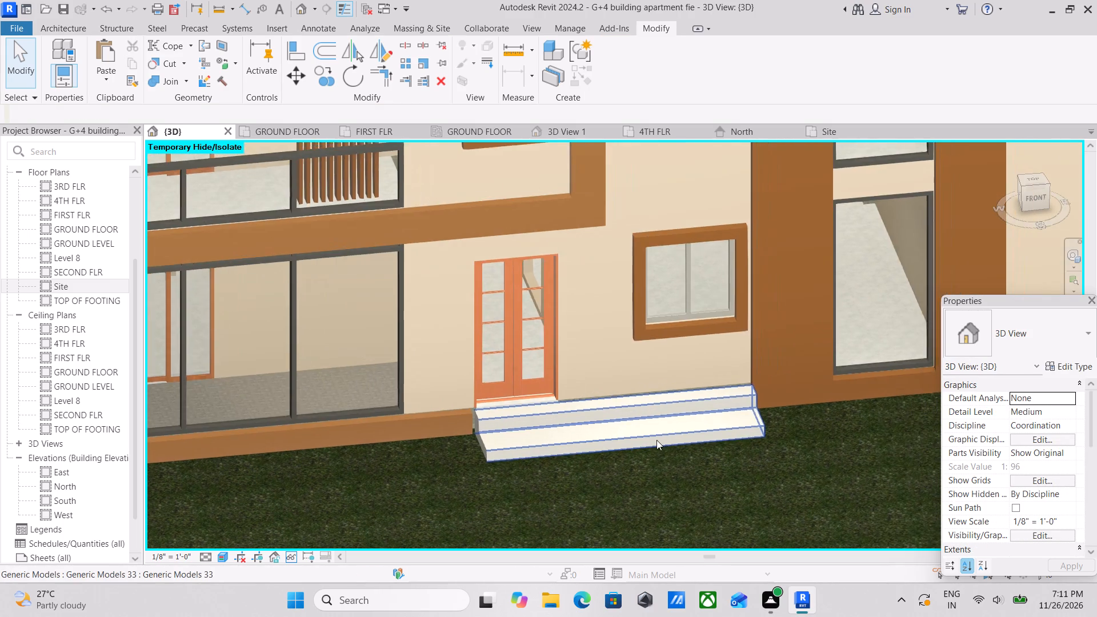
scroll(654, 440, down, 2)
middle_drag(654, 440, 618, 451)
shift+middle_drag(453, 415, 503, 459)
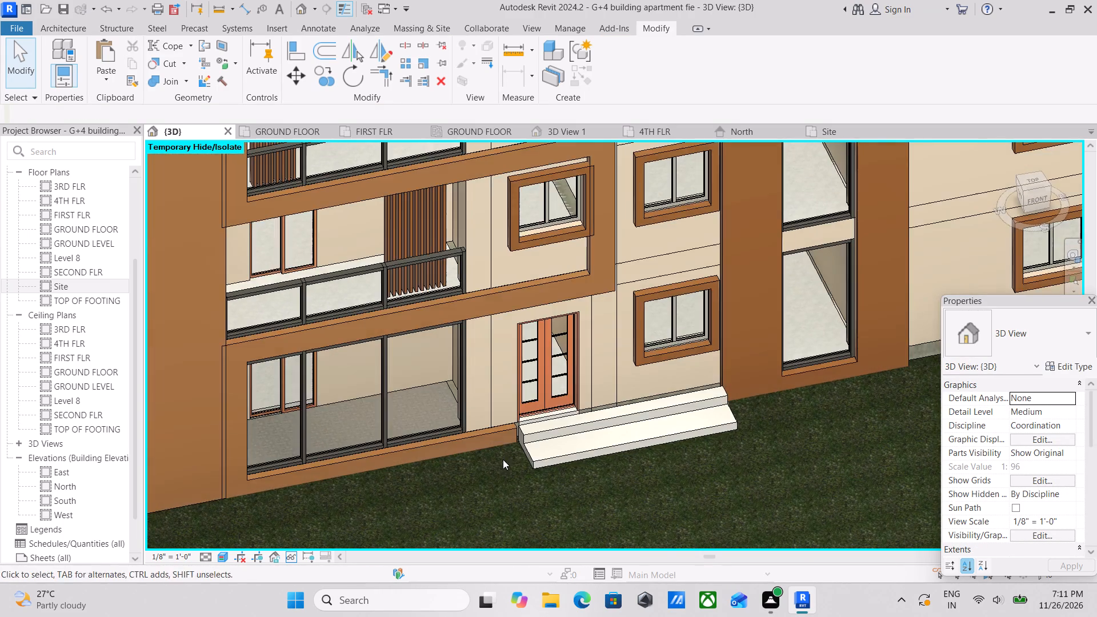
shift+middle_drag(503, 459, 458, 450)
scroll(502, 432, down, 1)
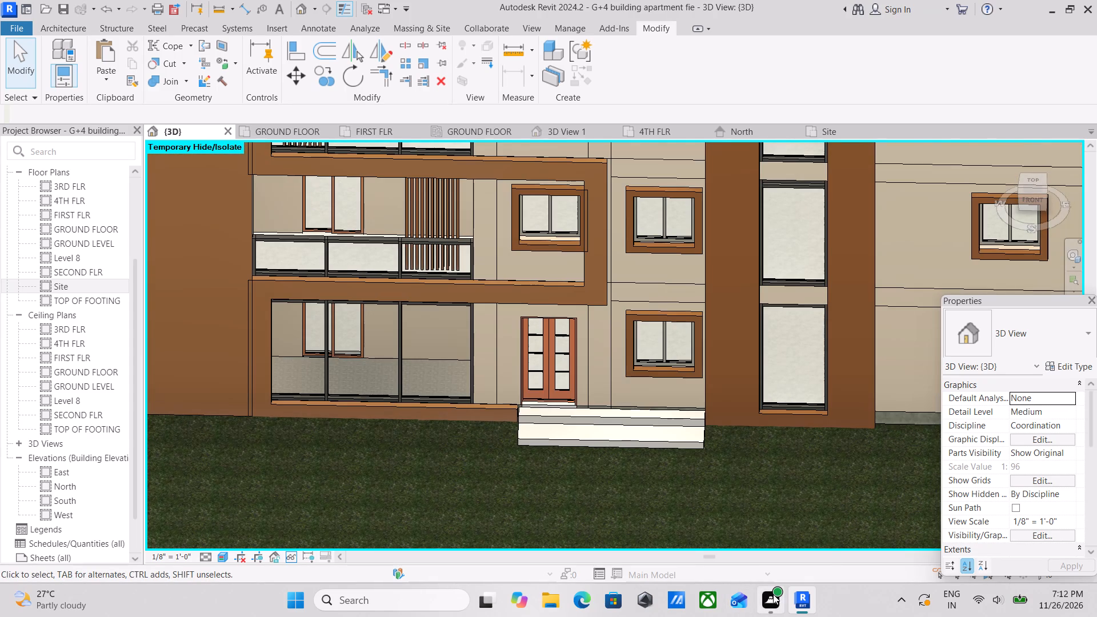
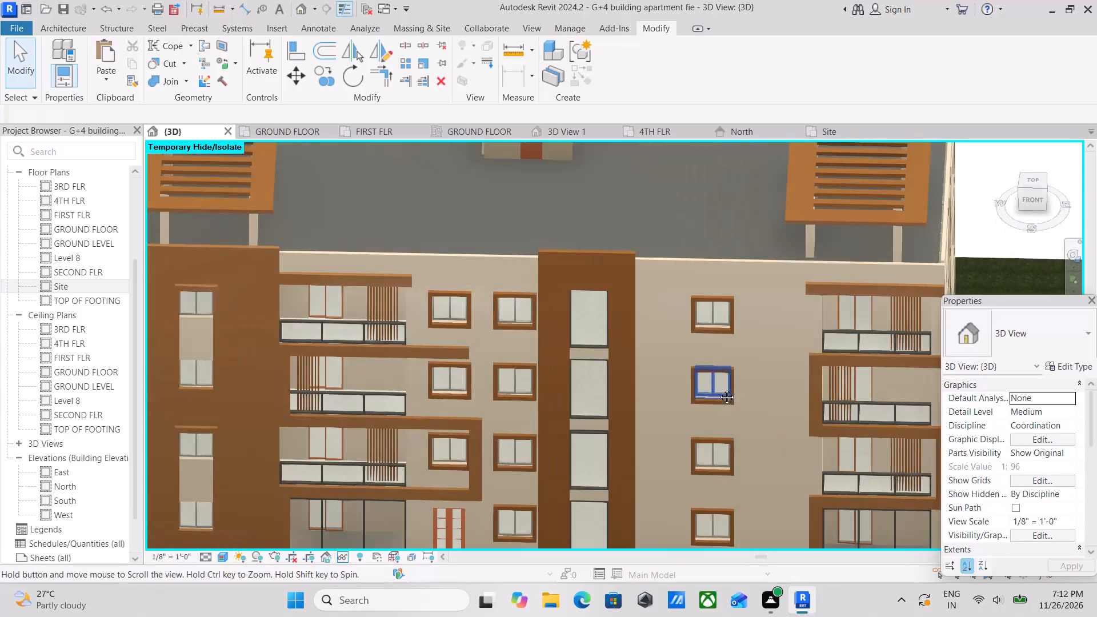
Examine the apartment building's front and side facades and its roof in the 3D view.
scroll(651, 364, down, 2)
middle_drag(651, 364, 696, 341)
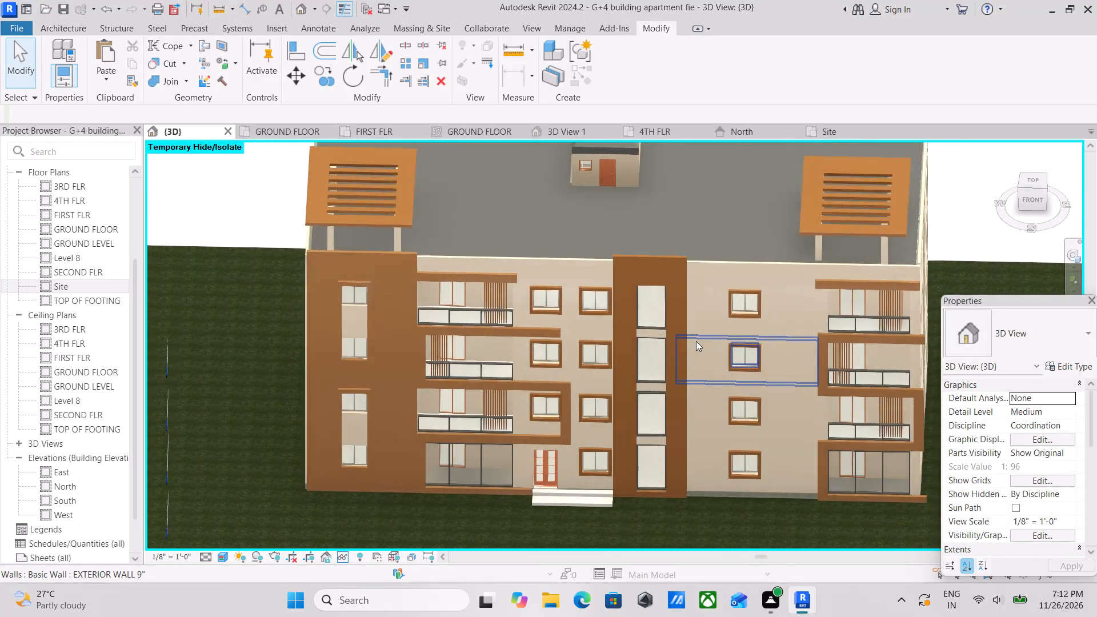
middle_drag(696, 341, 612, 388)
scroll(538, 361, up, 2)
scroll(538, 361, down, 4)
shift+middle_drag(532, 368, 567, 344)
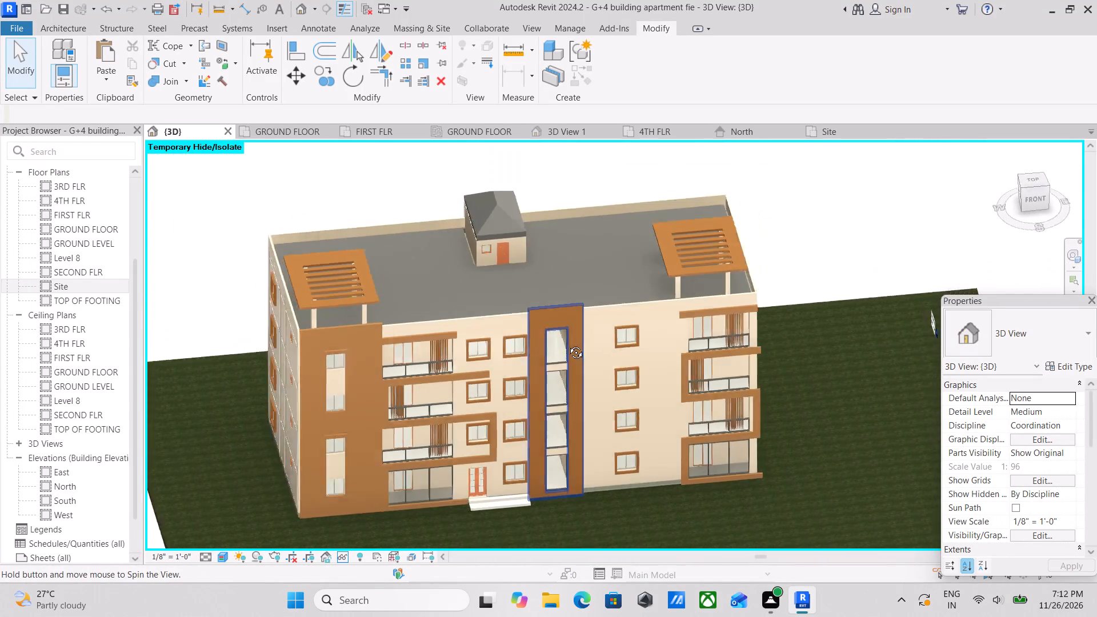
shift+middle_drag(567, 344, 610, 321)
shift+middle_drag(573, 356, 602, 334)
middle_drag(591, 368, 611, 348)
middle_drag(541, 387, 580, 363)
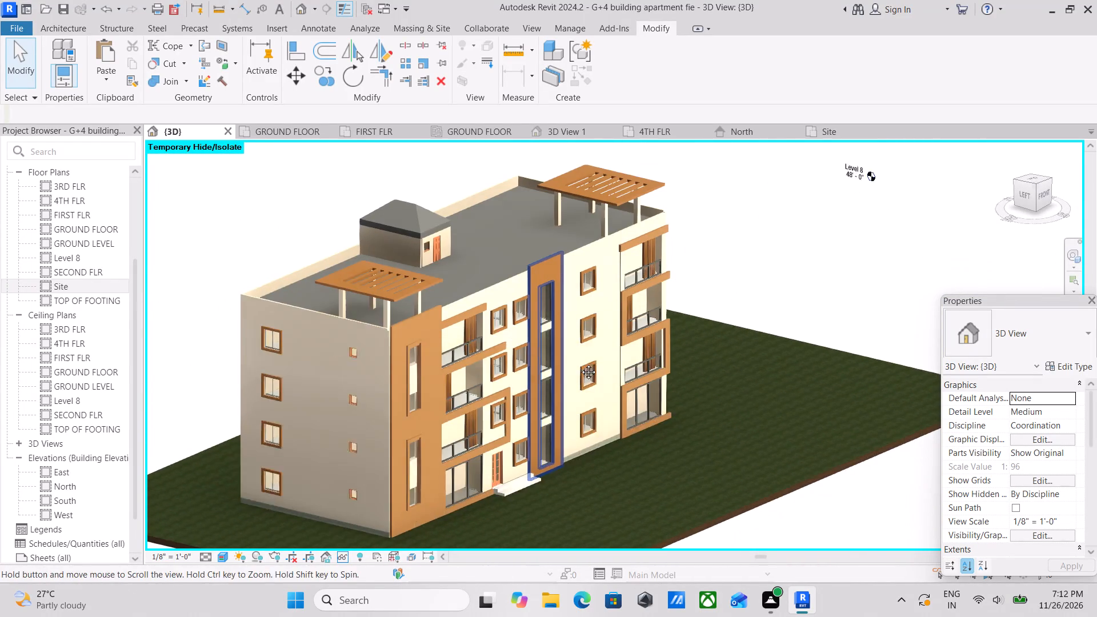
middle_drag(580, 363, 582, 363)
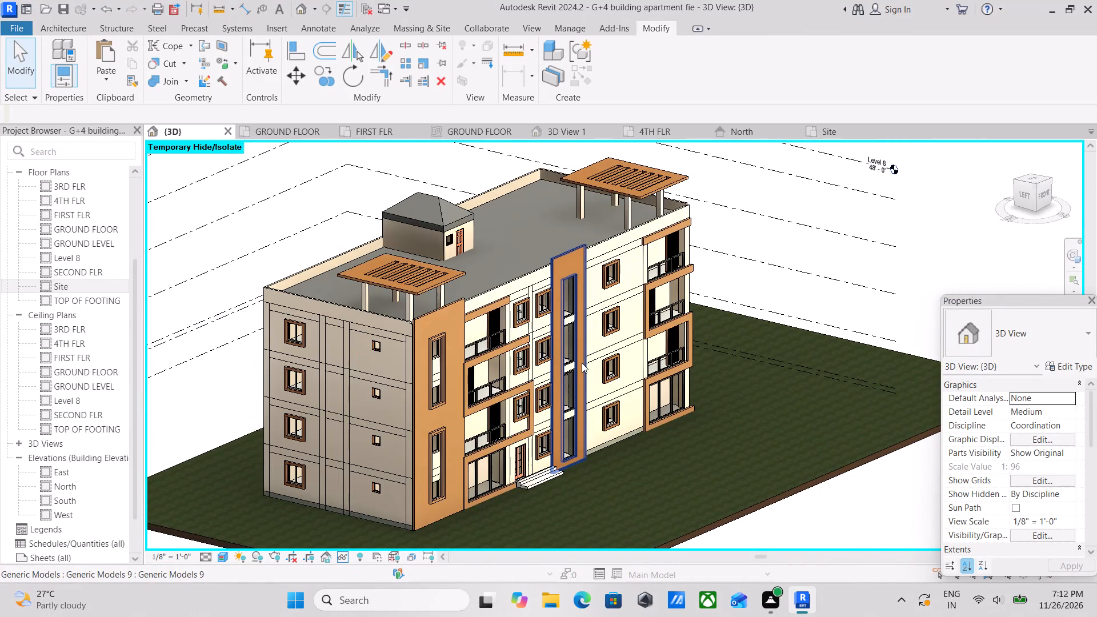
Save the apartment building project.
key(ctrl+s)
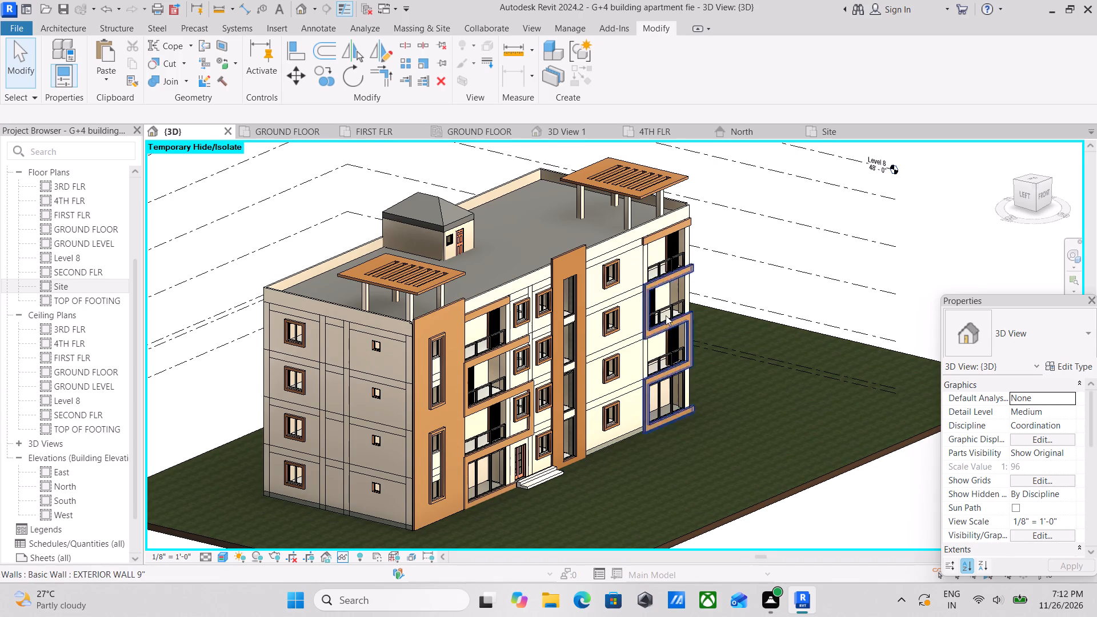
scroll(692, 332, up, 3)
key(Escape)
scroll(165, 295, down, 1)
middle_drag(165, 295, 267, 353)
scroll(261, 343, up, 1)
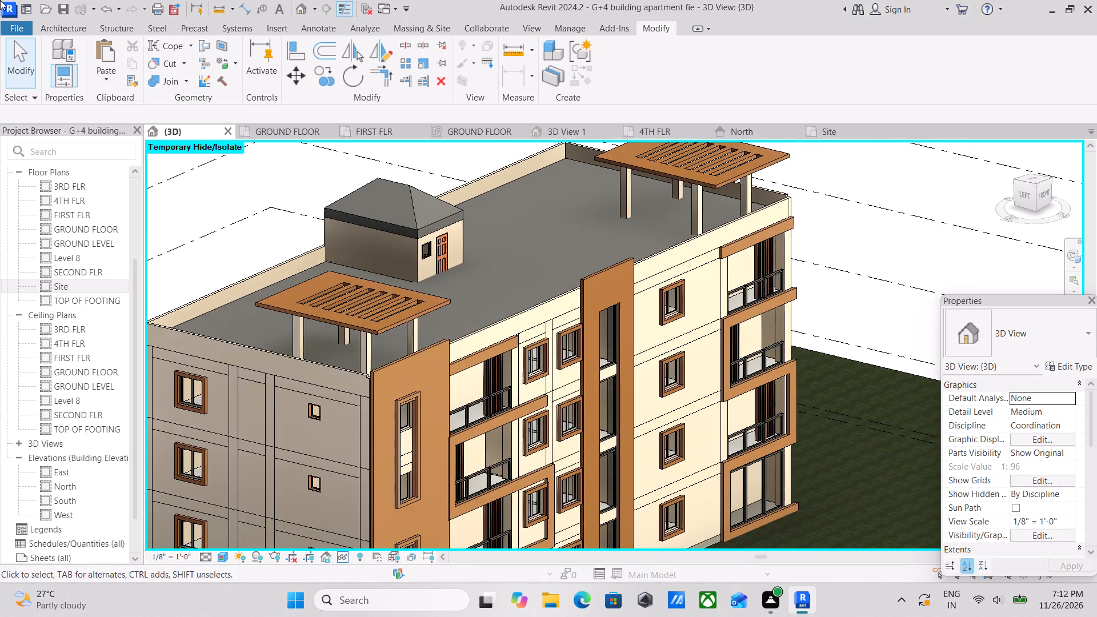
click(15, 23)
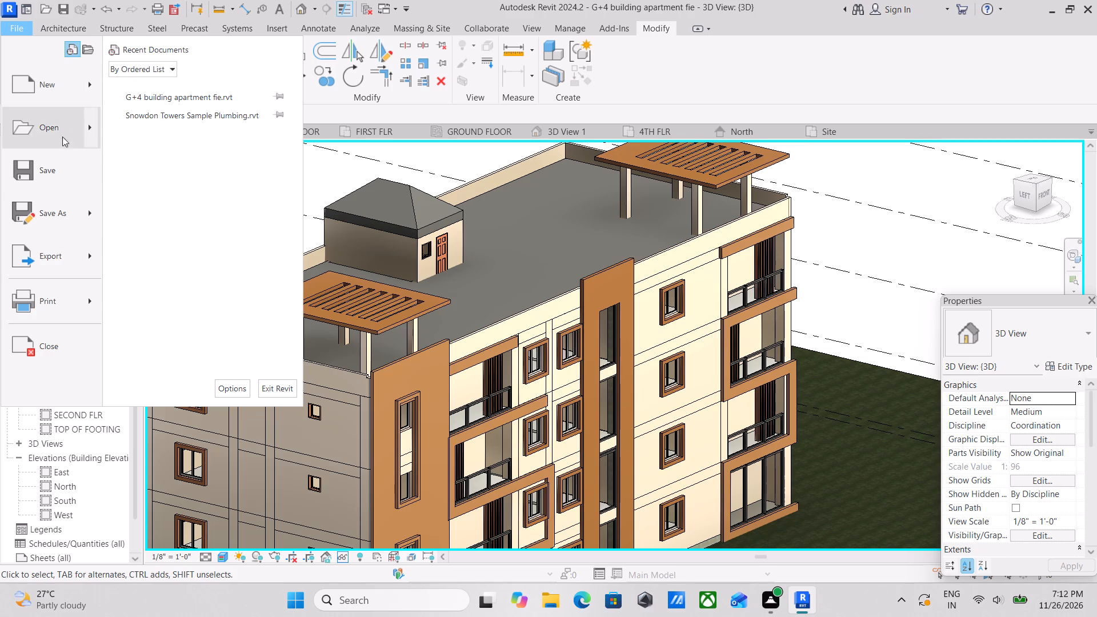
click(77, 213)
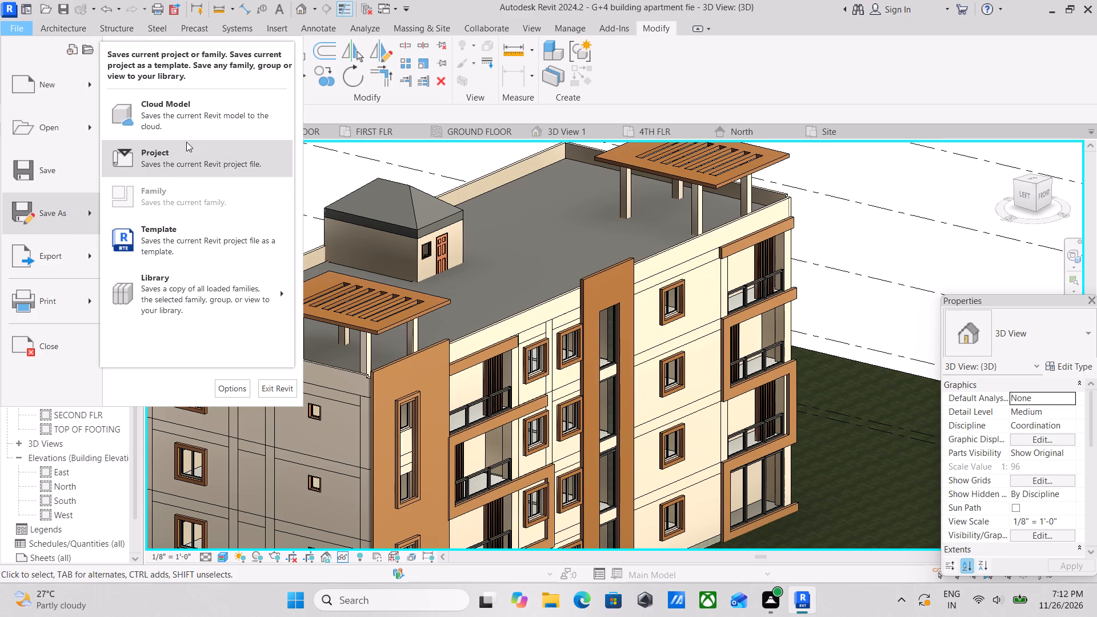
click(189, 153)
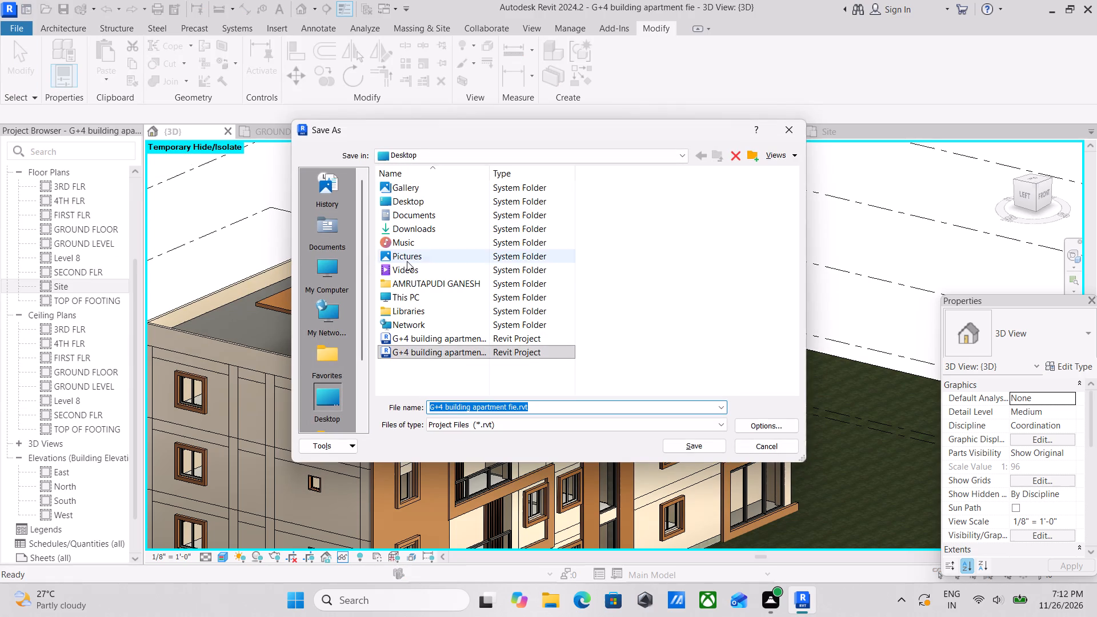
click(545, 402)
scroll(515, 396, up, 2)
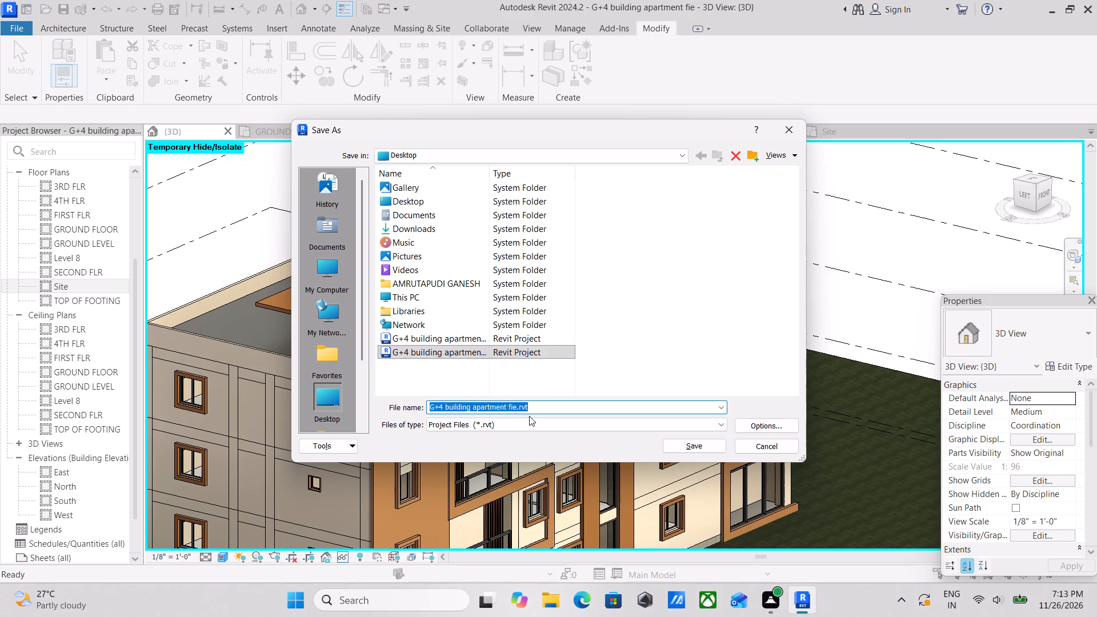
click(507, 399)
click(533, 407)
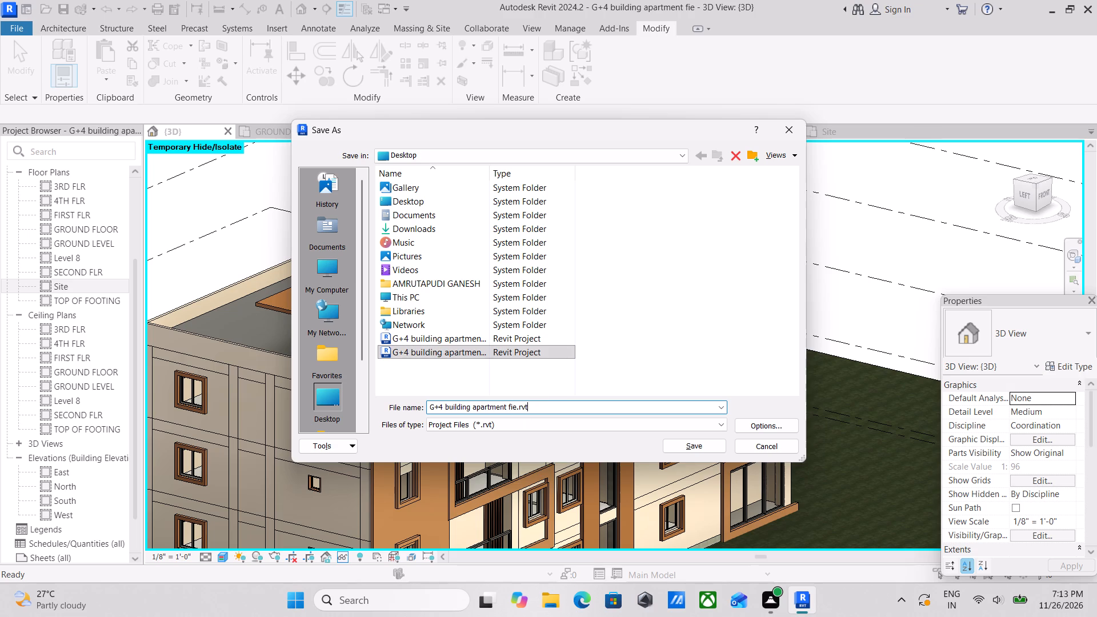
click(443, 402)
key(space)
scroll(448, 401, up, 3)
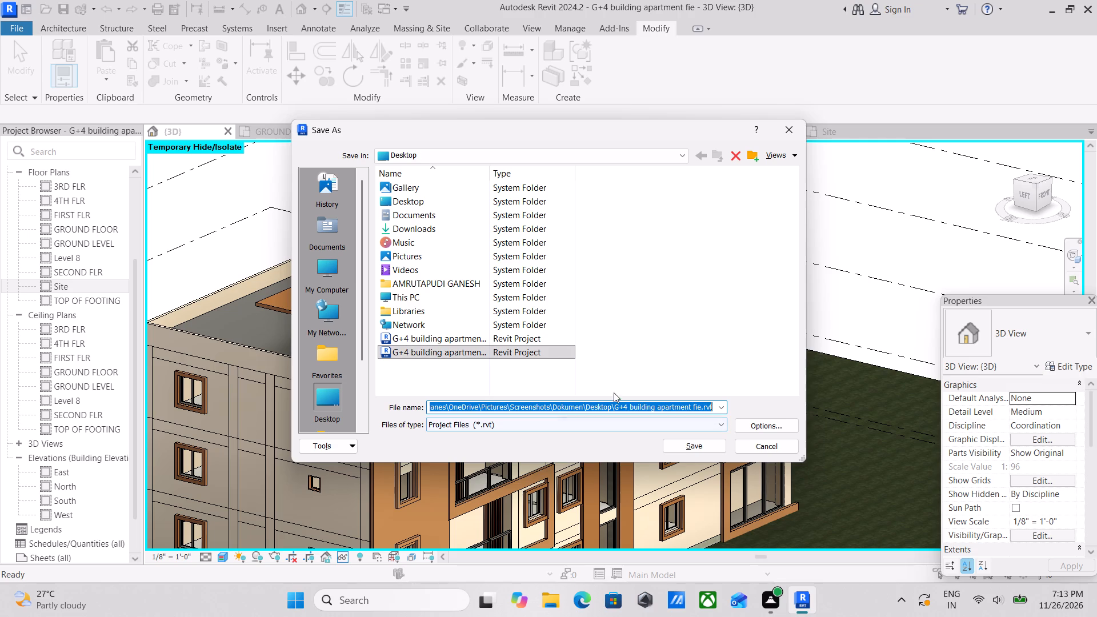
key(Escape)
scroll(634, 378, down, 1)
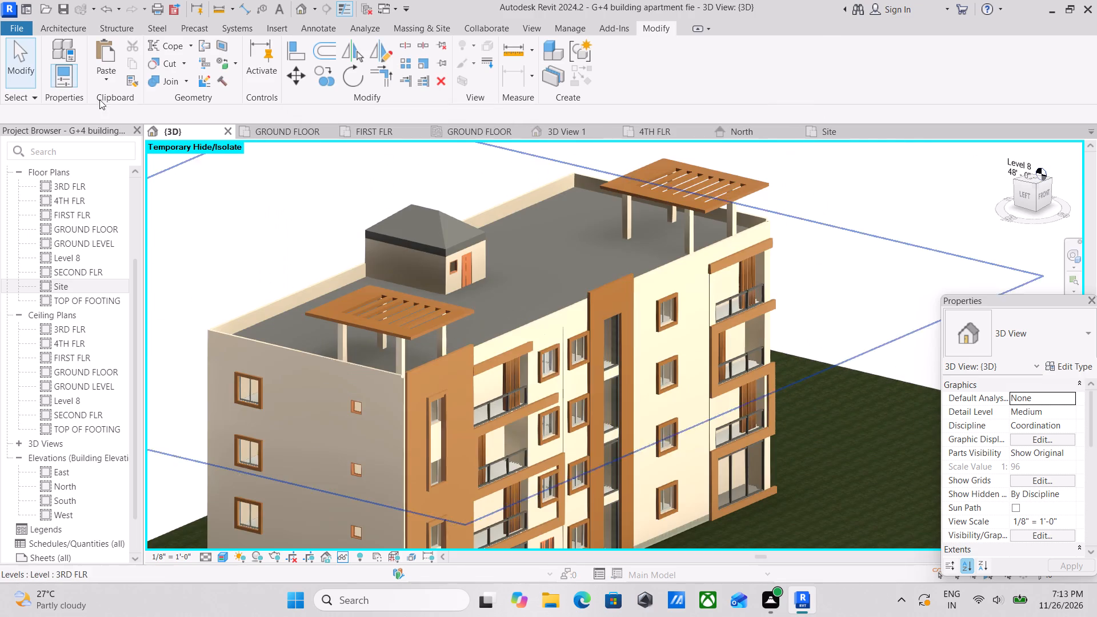
Use Save As to save the project on the Desktop as G+4 building apartment fie.rvt.
click(18, 24)
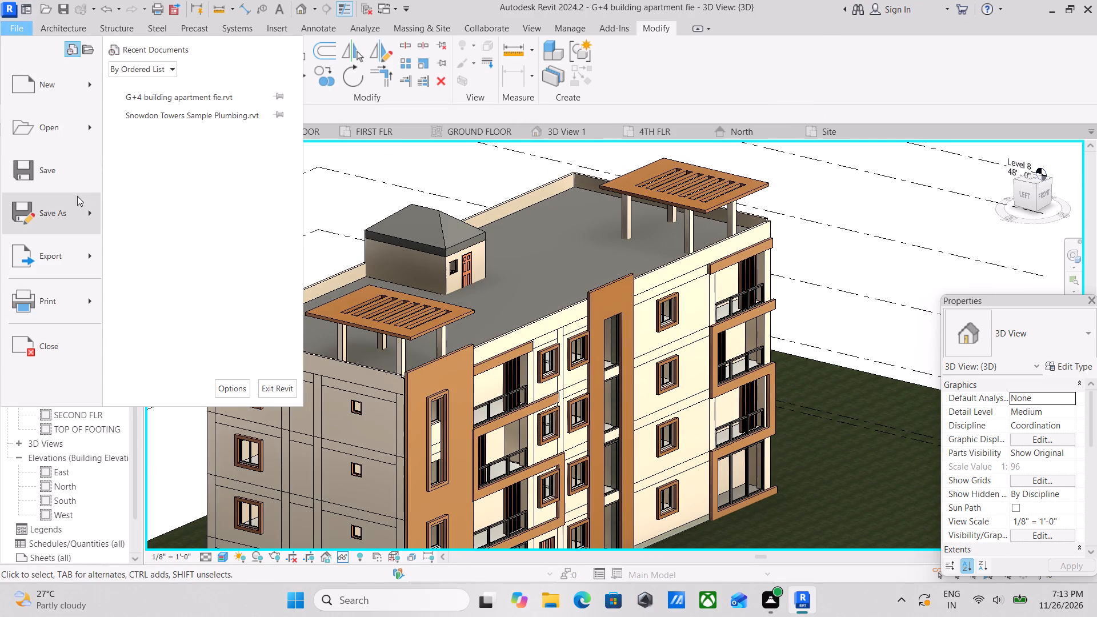
click(83, 210)
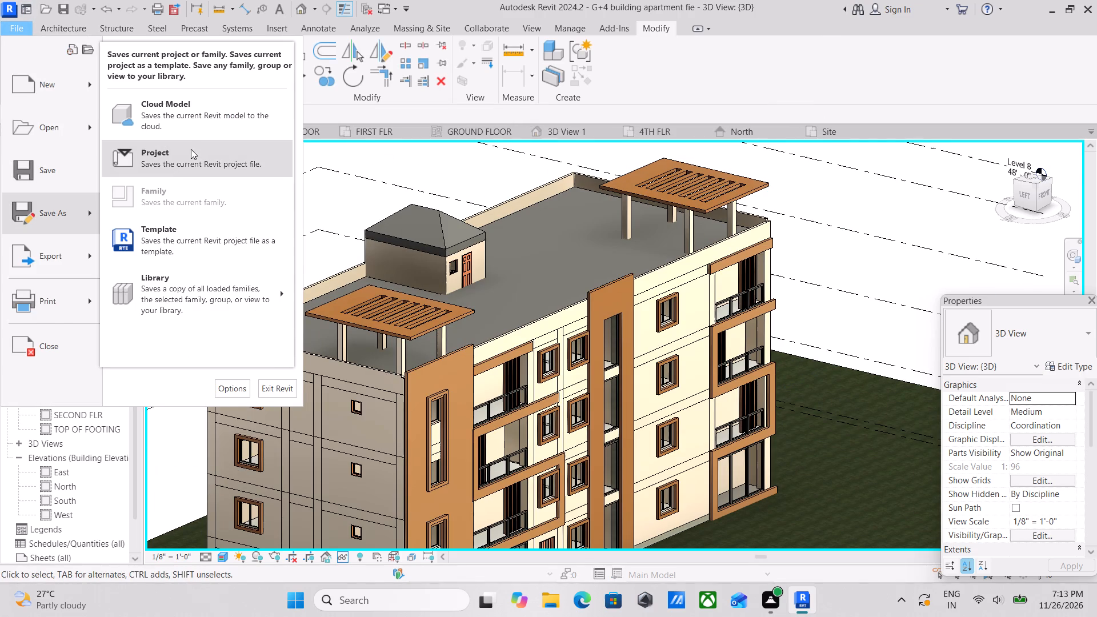
click(191, 149)
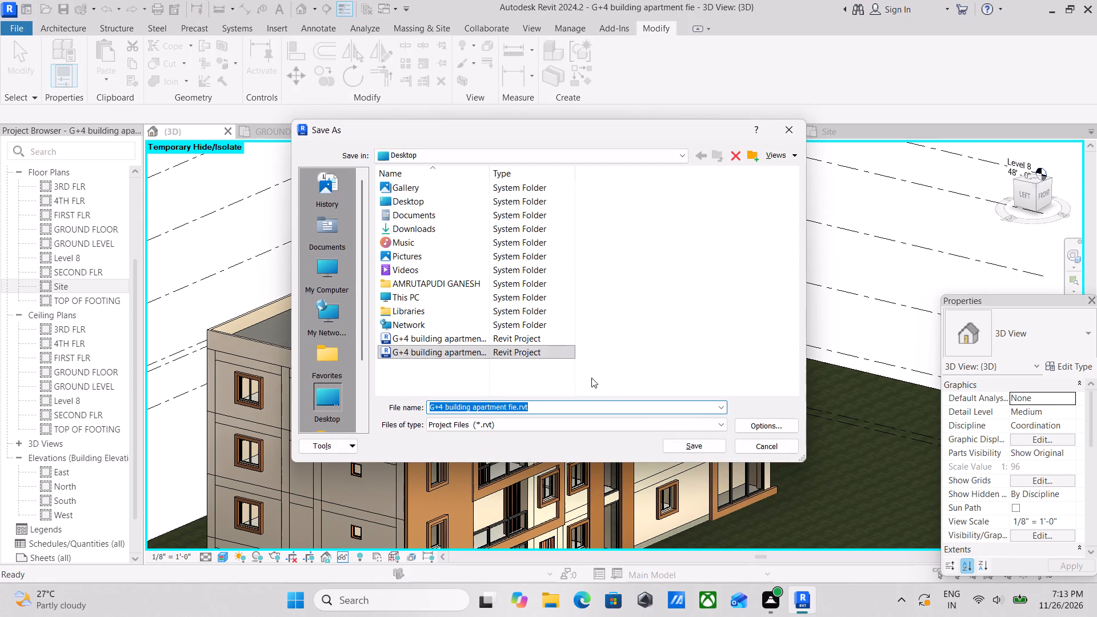
click(591, 403)
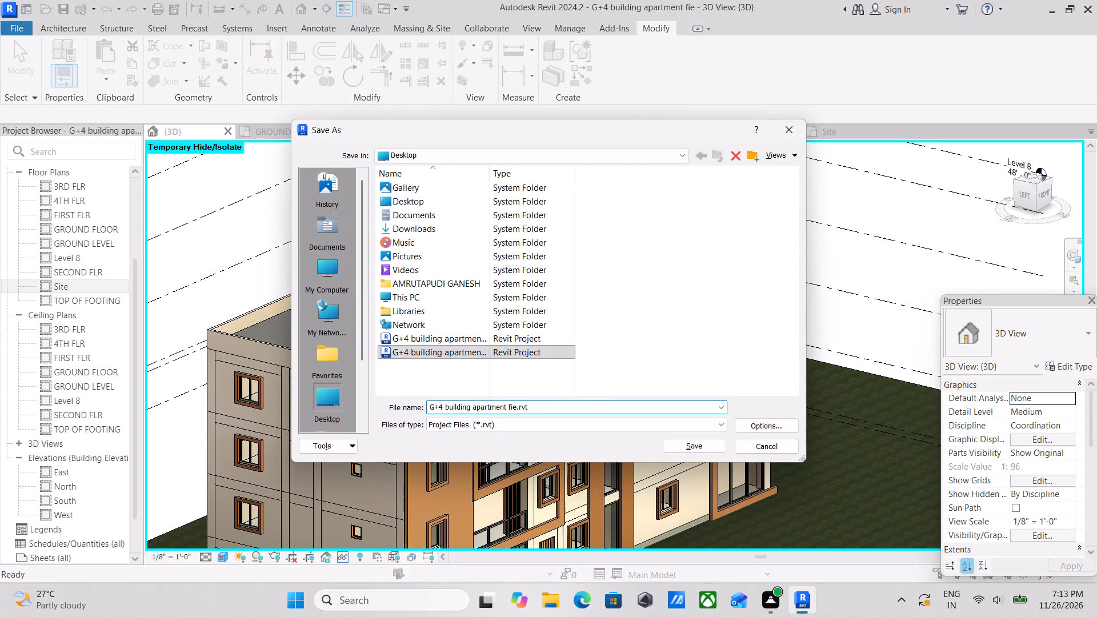
click(443, 406)
key(Return)
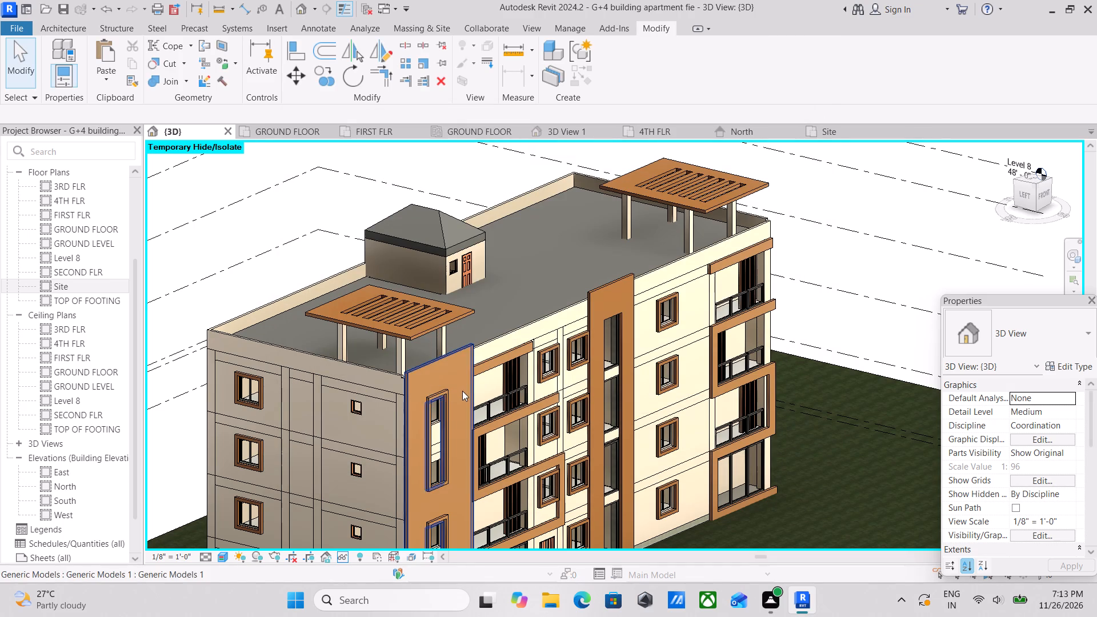
key(Escape)
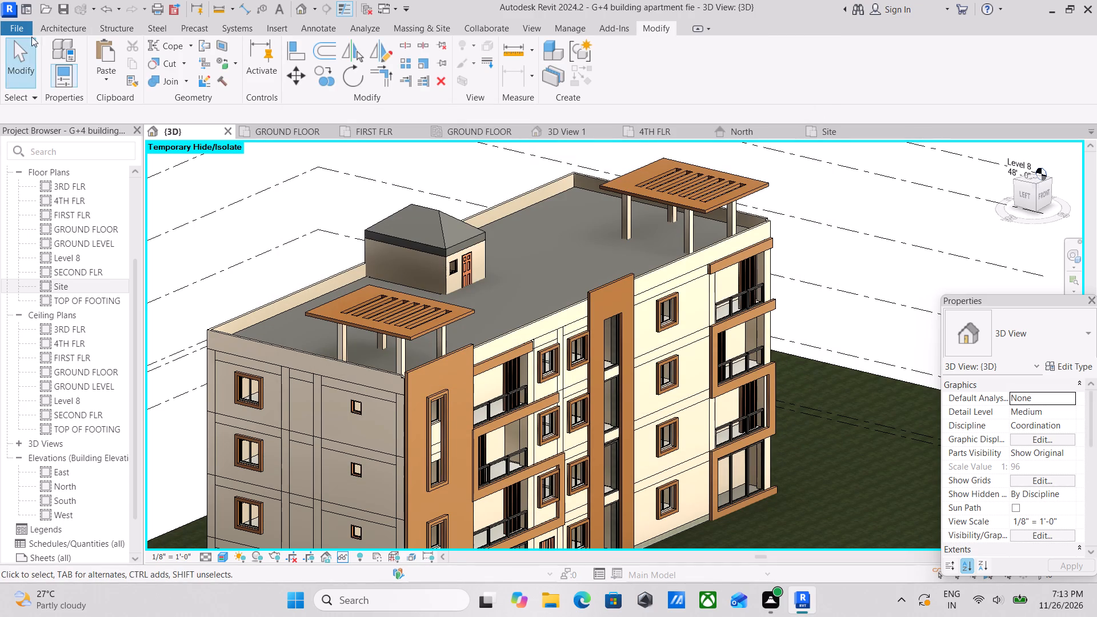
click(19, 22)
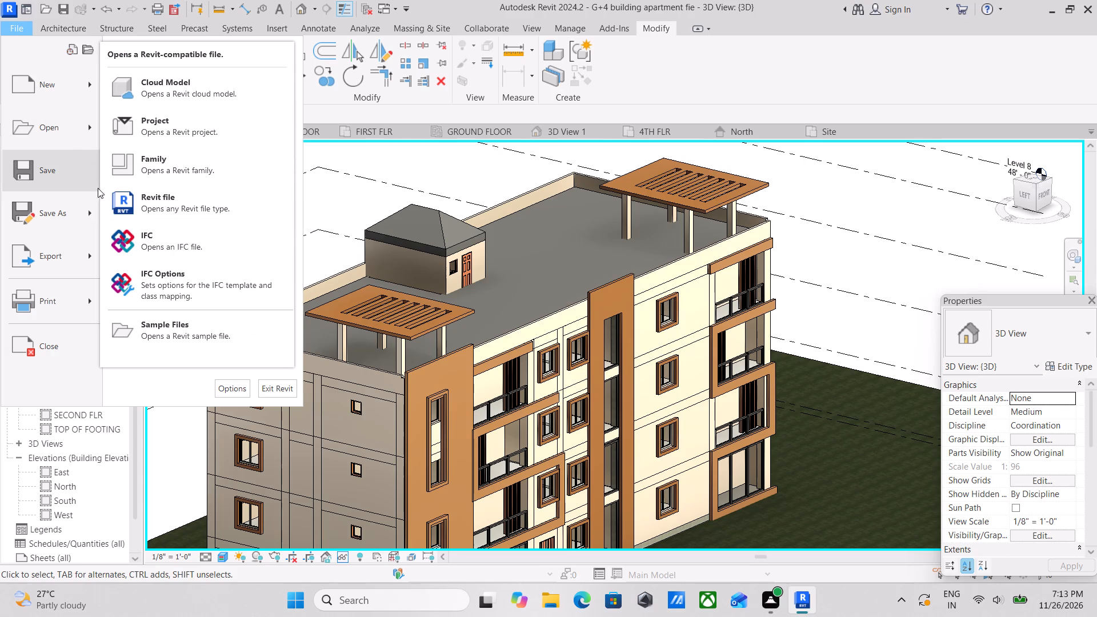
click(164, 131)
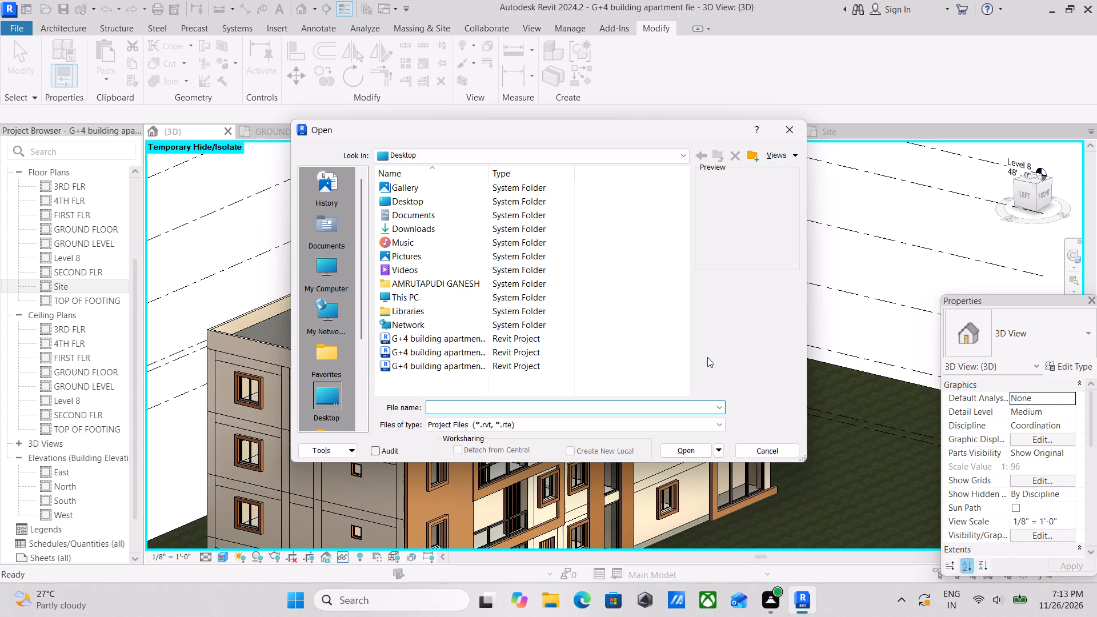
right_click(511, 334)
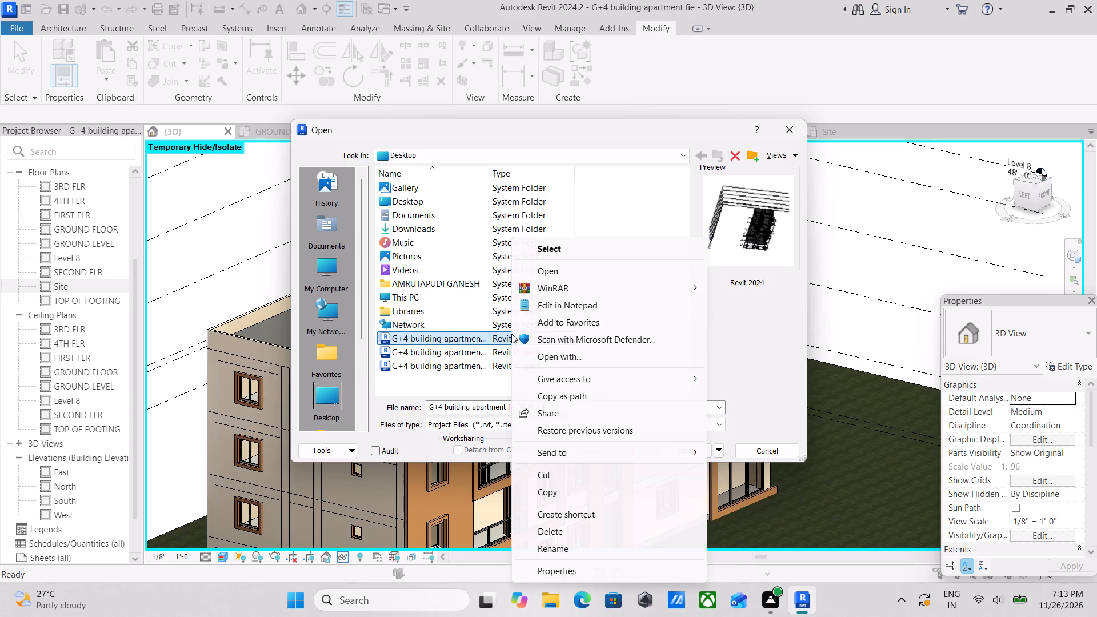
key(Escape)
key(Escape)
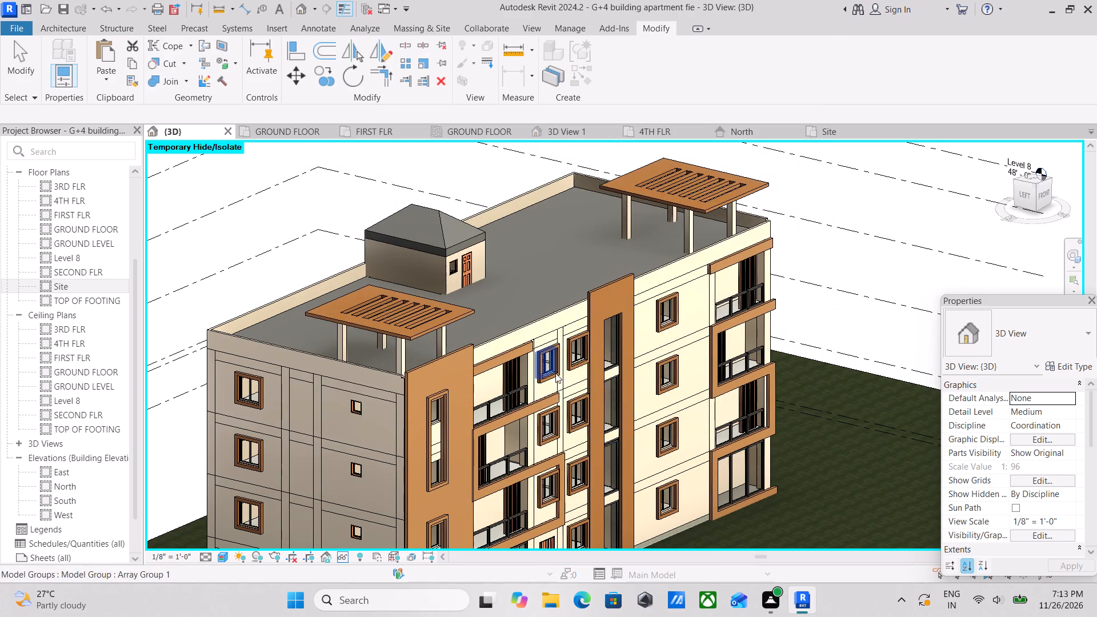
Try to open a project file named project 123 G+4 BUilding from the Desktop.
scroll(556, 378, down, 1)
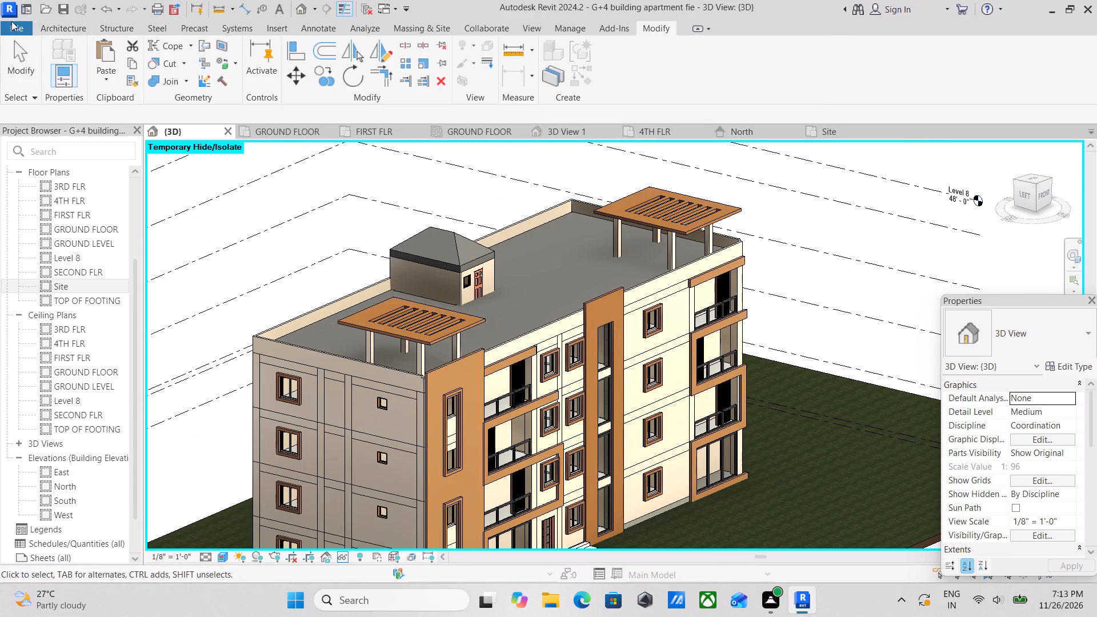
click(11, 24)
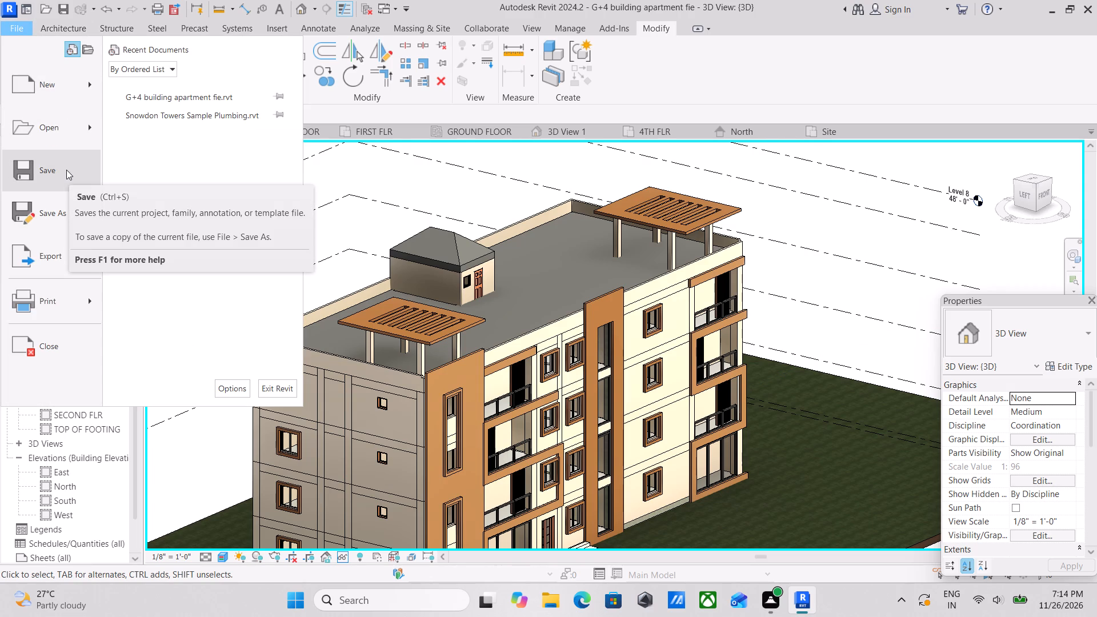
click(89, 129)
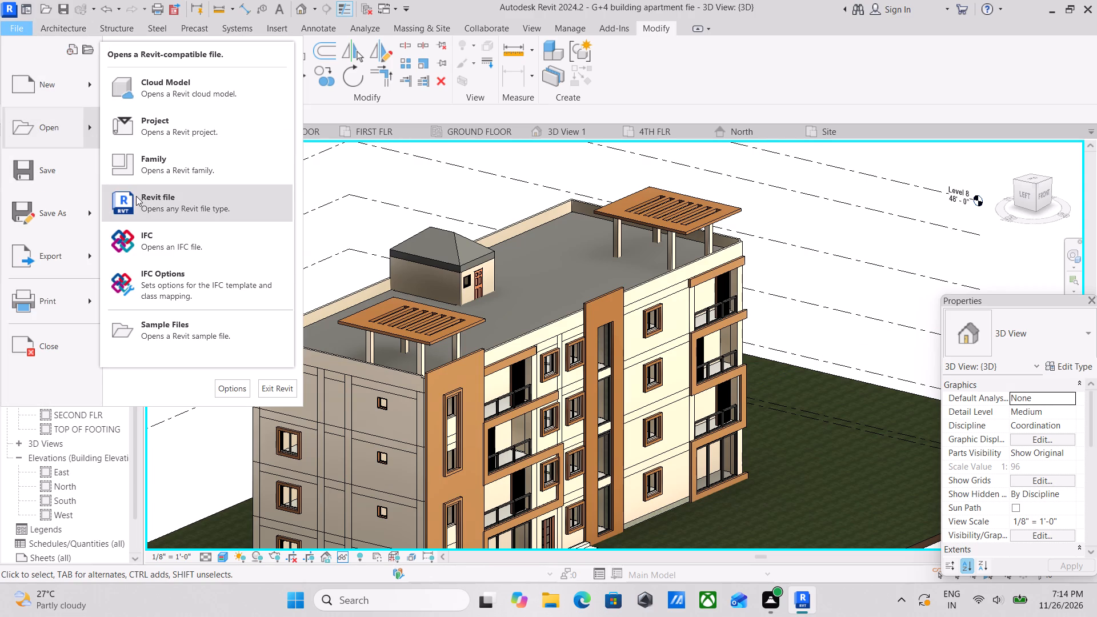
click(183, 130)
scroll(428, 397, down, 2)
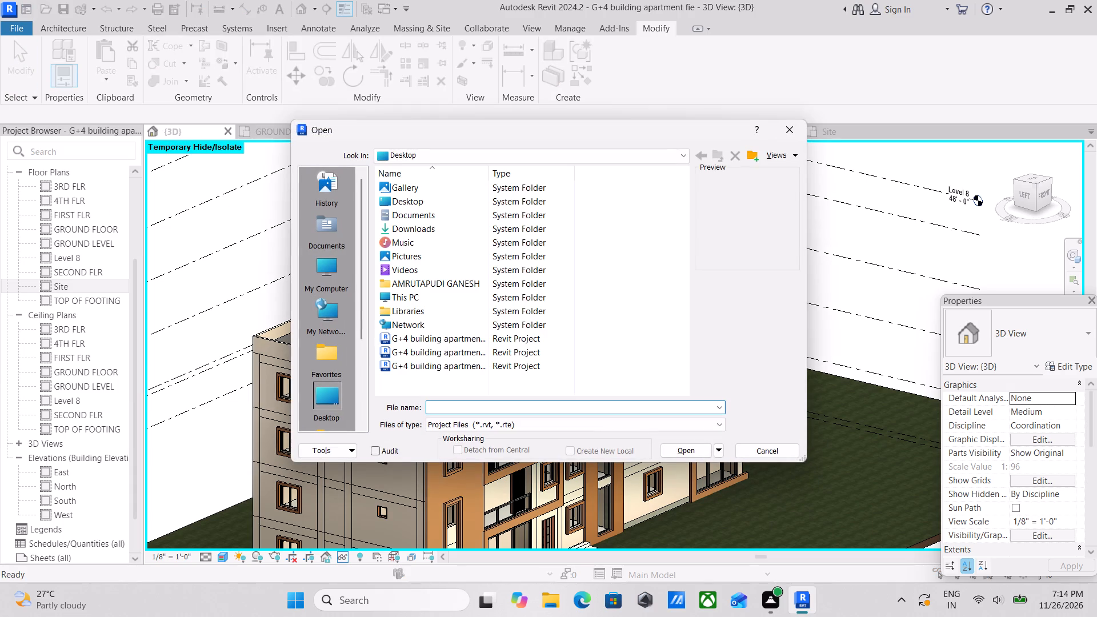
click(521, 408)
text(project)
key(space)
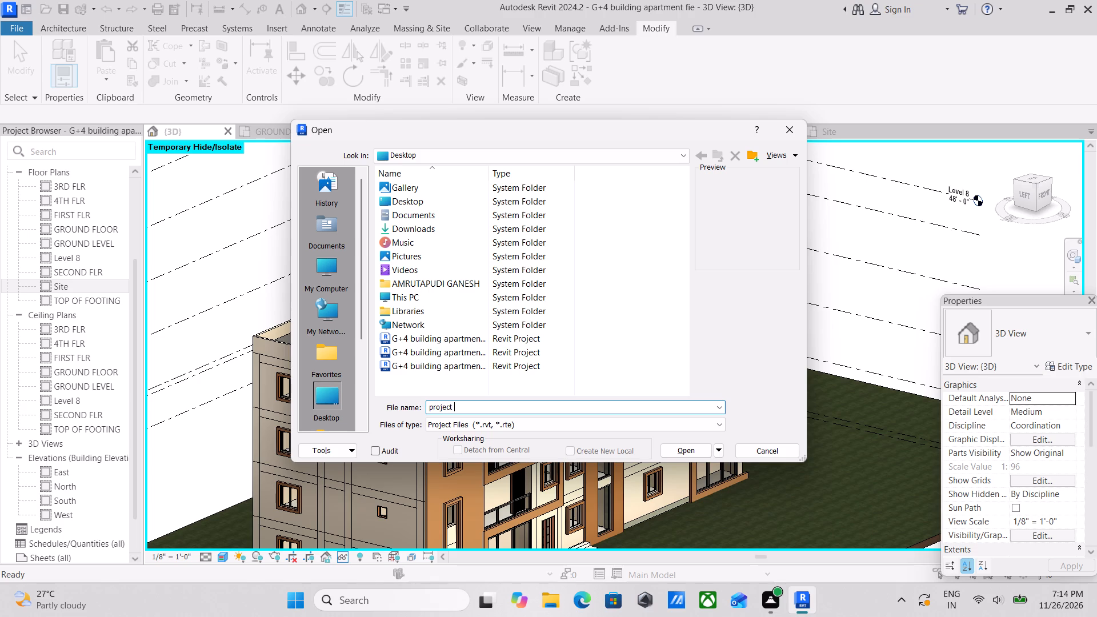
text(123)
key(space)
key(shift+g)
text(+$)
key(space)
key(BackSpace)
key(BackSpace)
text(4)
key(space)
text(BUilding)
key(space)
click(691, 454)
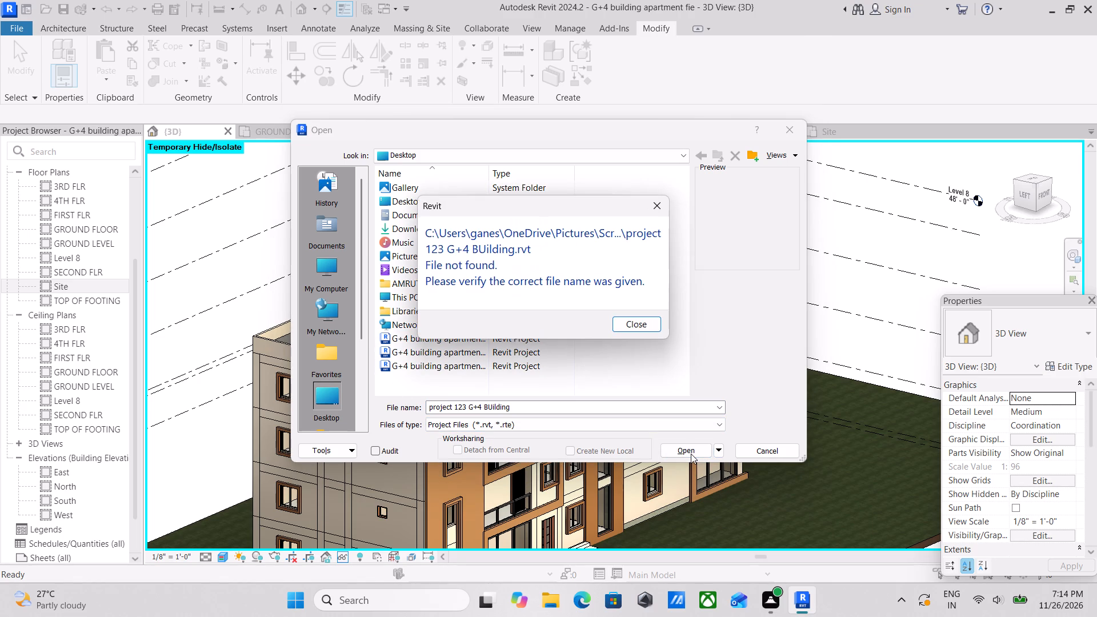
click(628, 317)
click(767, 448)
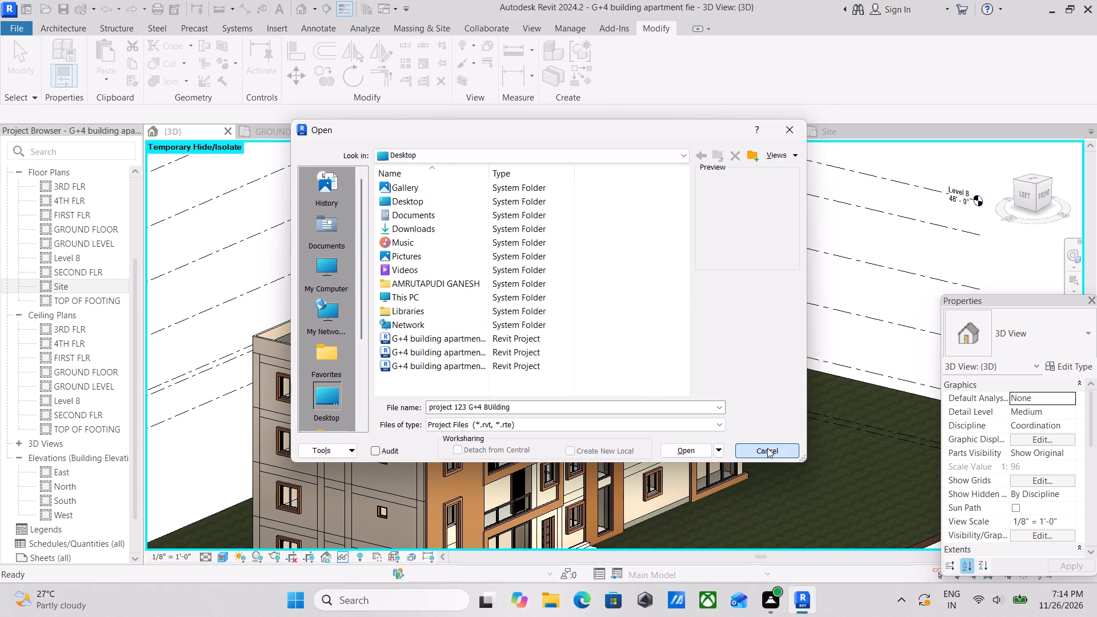
Examine the apartment building's front facade, left side, roof structures and footings from several angles in the 3D view.
scroll(589, 371, down, 3)
middle_drag(626, 375, 495, 355)
scroll(495, 355, up, 2)
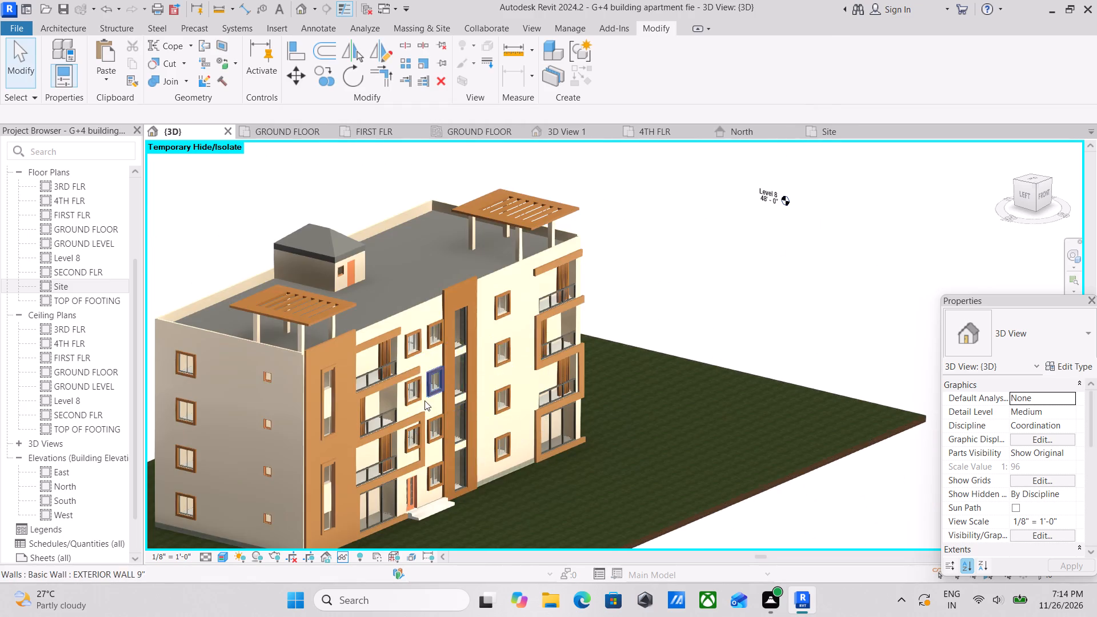
middle_drag(425, 400, 542, 431)
scroll(473, 434, up, 1)
middle_drag(468, 434, 567, 426)
shift+middle_drag(571, 438, 455, 420)
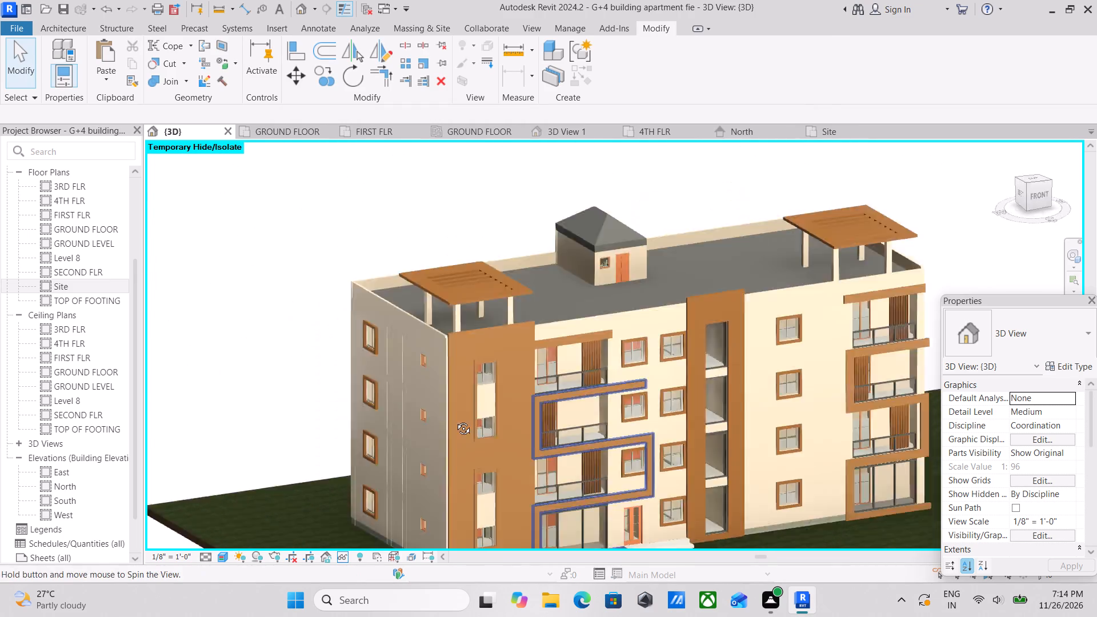
shift+middle_drag(455, 420, 386, 403)
shift+middle_drag(527, 435, 641, 385)
shift+middle_drag(644, 396, 531, 381)
middle_drag(647, 418, 795, 441)
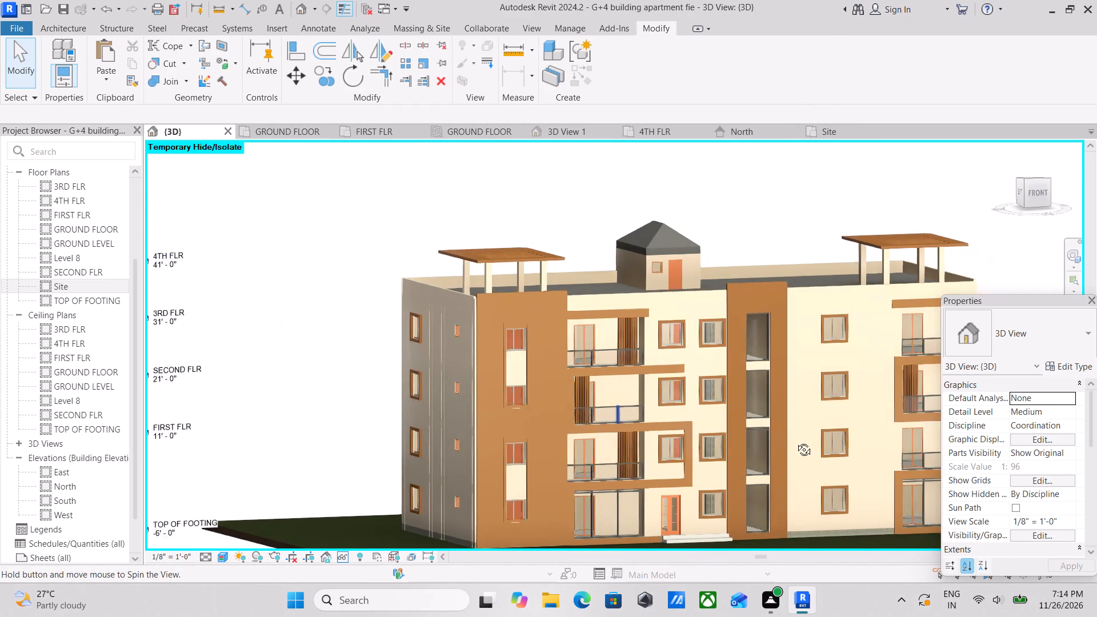
middle_drag(795, 441, 603, 448)
middle_drag(591, 448, 580, 407)
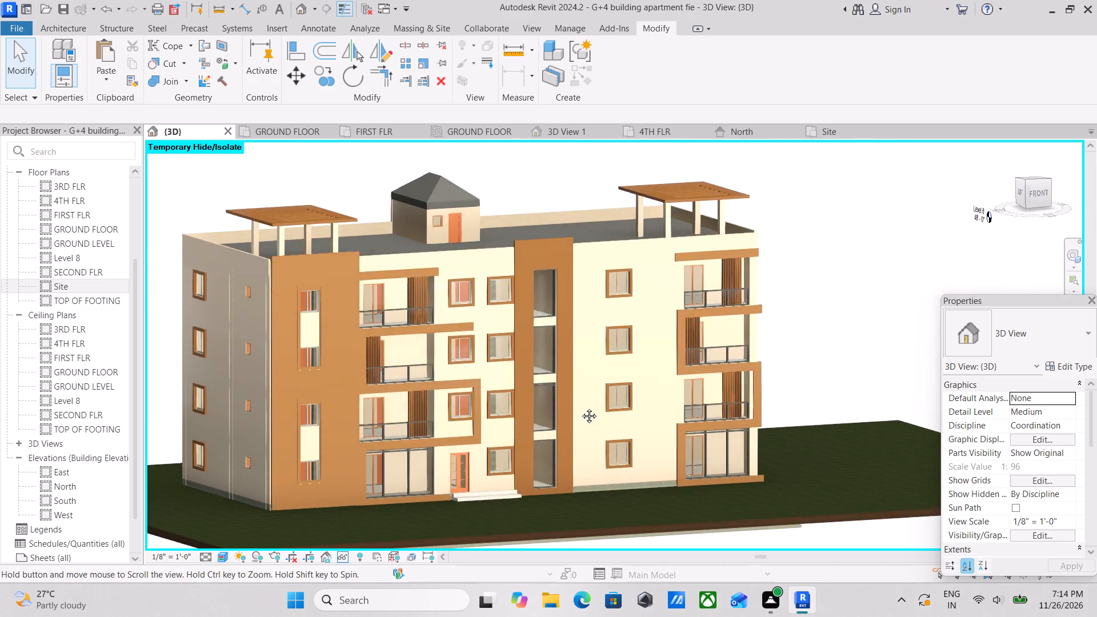
middle_drag(580, 407, 580, 408)
middle_drag(595, 432, 566, 438)
shift+middle_drag(566, 438, 590, 422)
shift+middle_drag(590, 433, 572, 448)
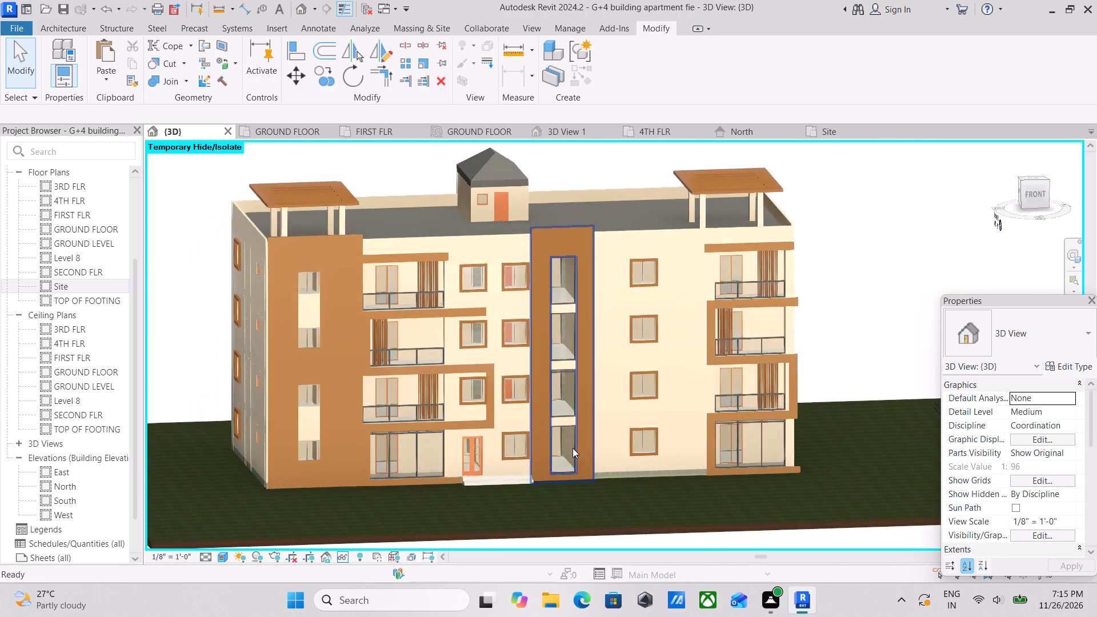
shift+middle_drag(573, 447, 550, 412)
shift+middle_drag(560, 440, 559, 392)
scroll(560, 392, down, 1)
middle_drag(560, 392, 580, 428)
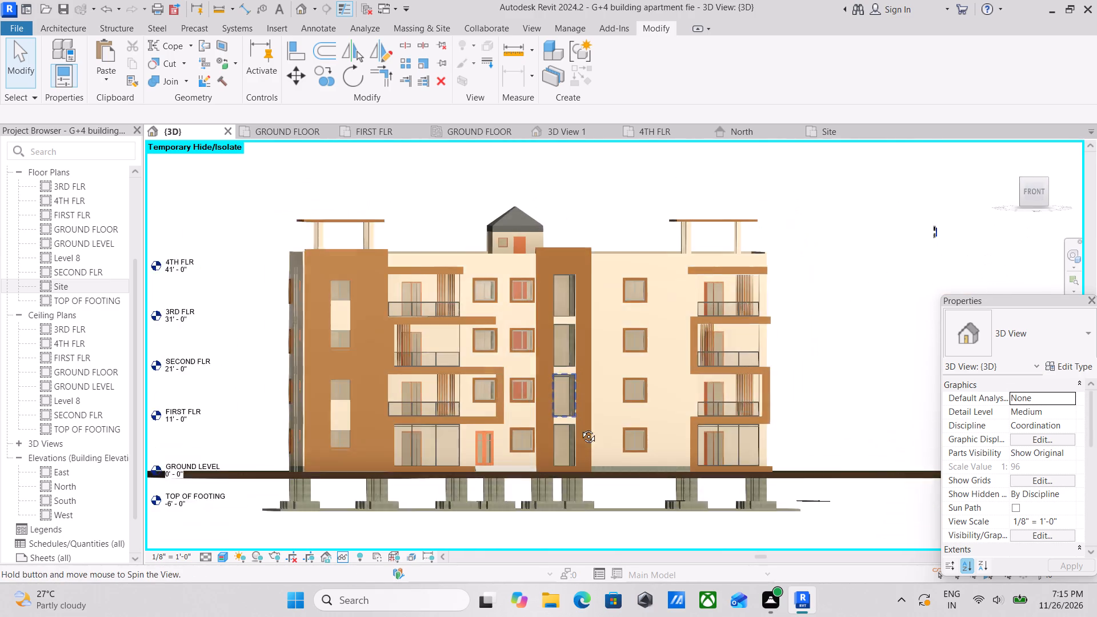
middle_drag(580, 428, 582, 431)
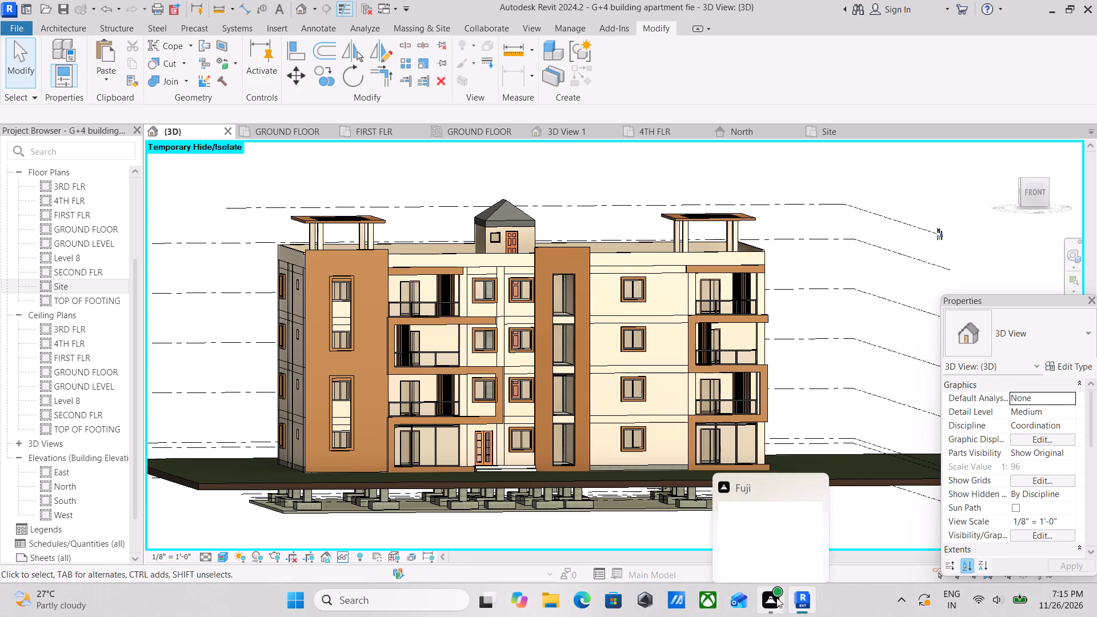
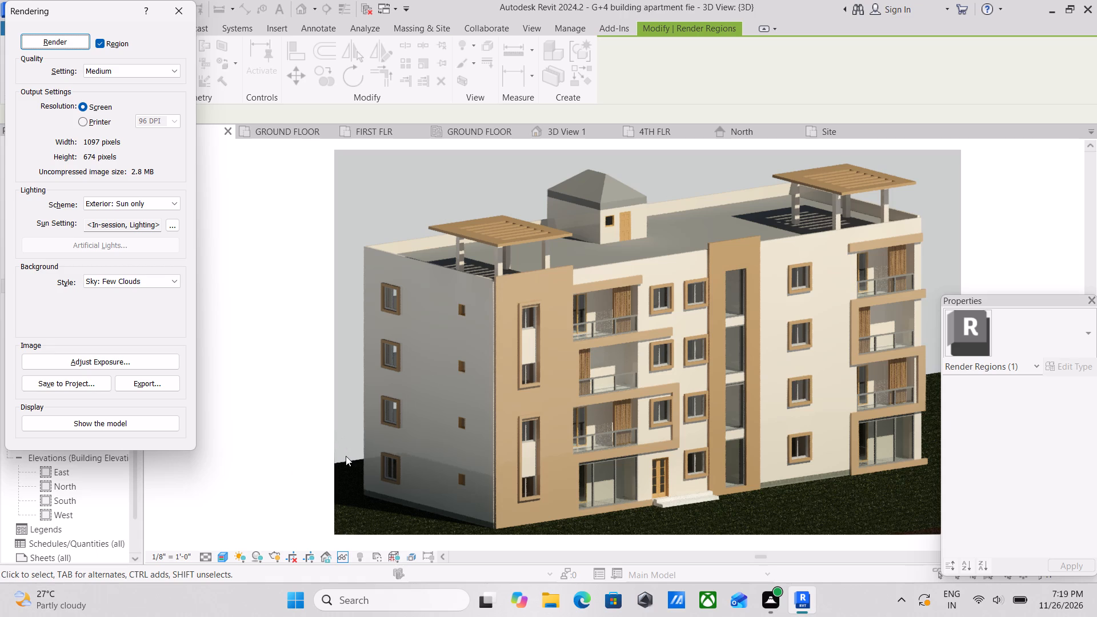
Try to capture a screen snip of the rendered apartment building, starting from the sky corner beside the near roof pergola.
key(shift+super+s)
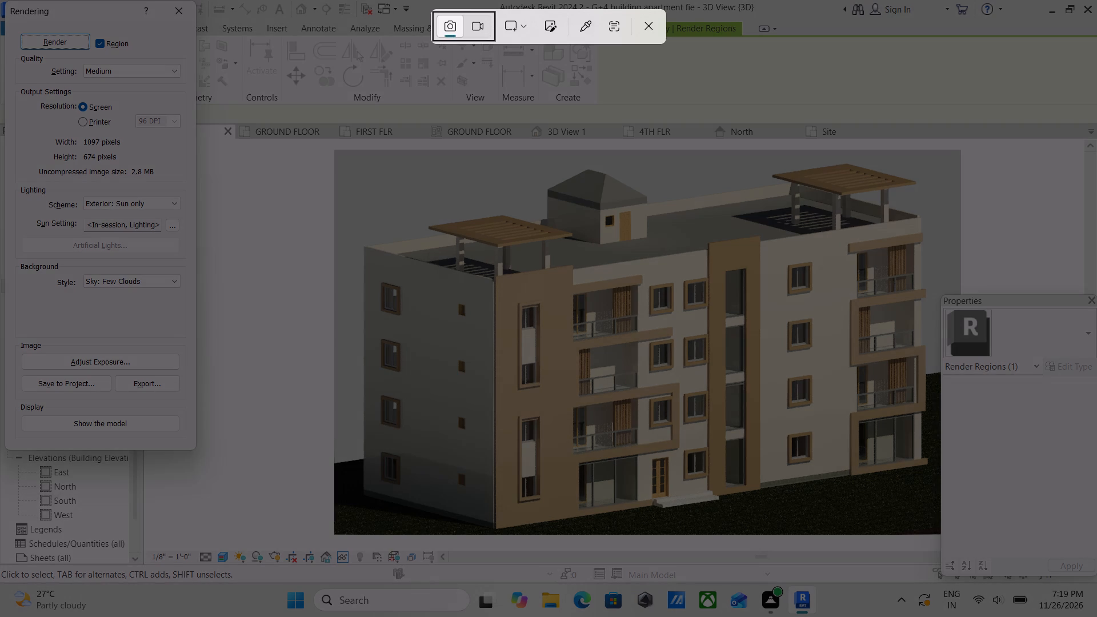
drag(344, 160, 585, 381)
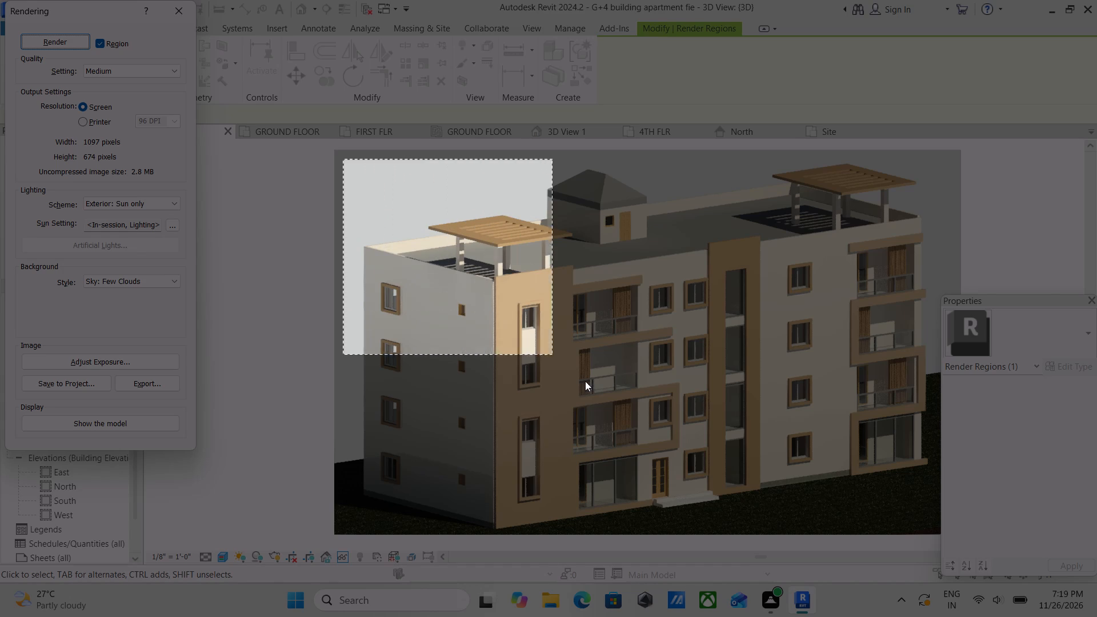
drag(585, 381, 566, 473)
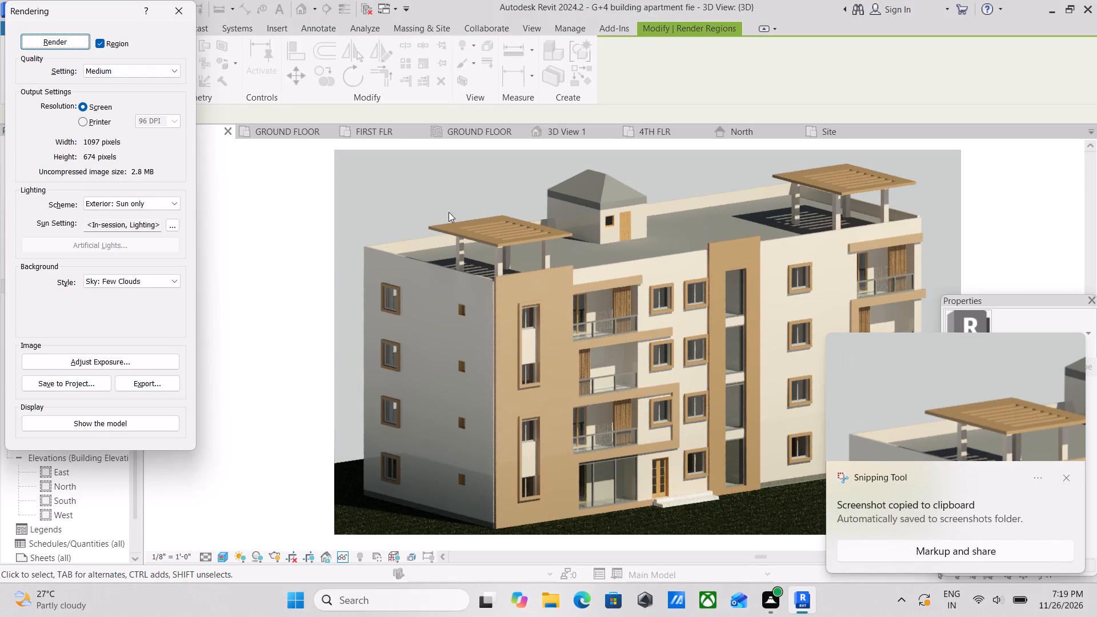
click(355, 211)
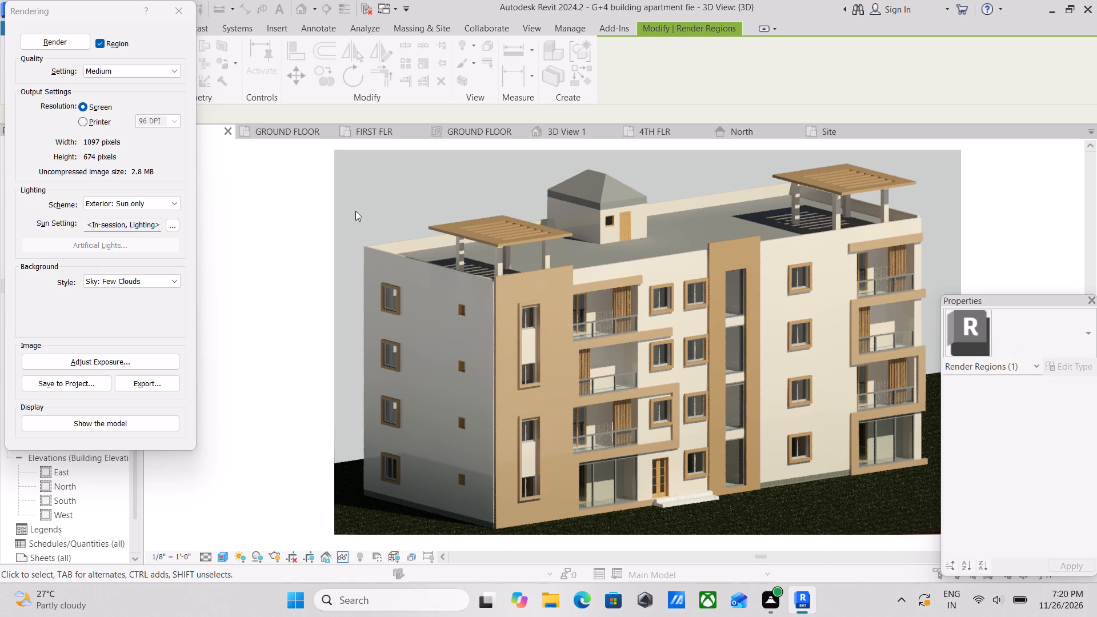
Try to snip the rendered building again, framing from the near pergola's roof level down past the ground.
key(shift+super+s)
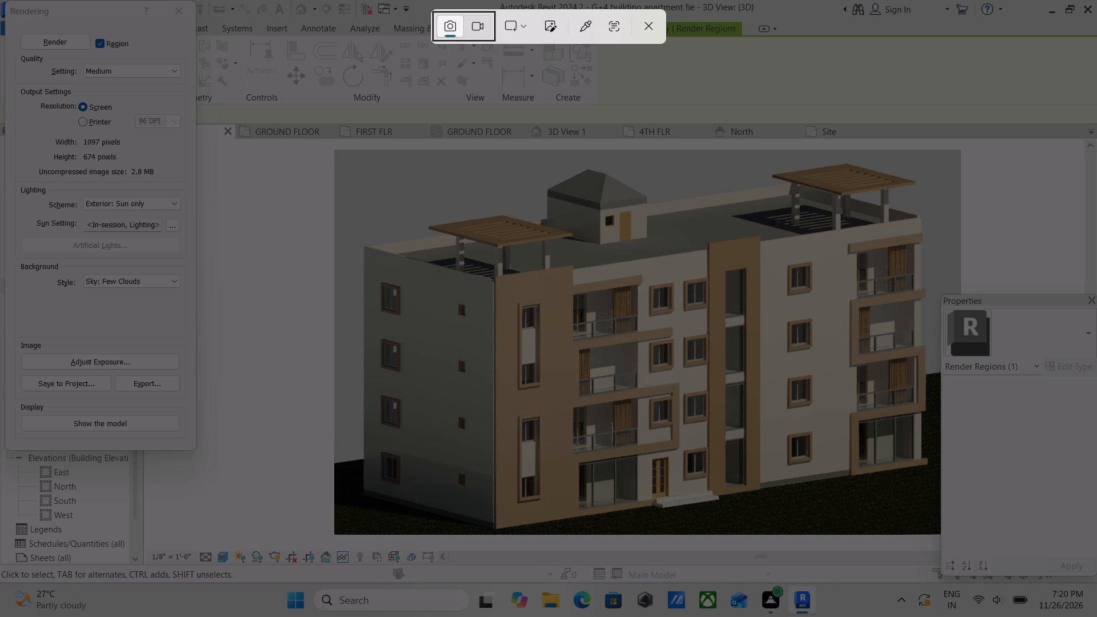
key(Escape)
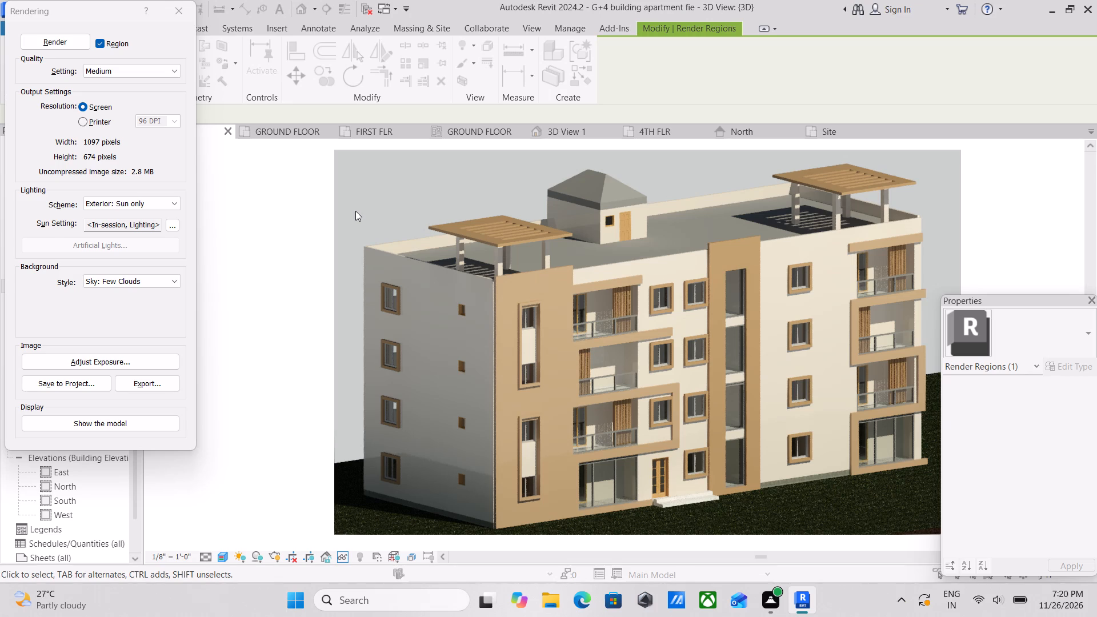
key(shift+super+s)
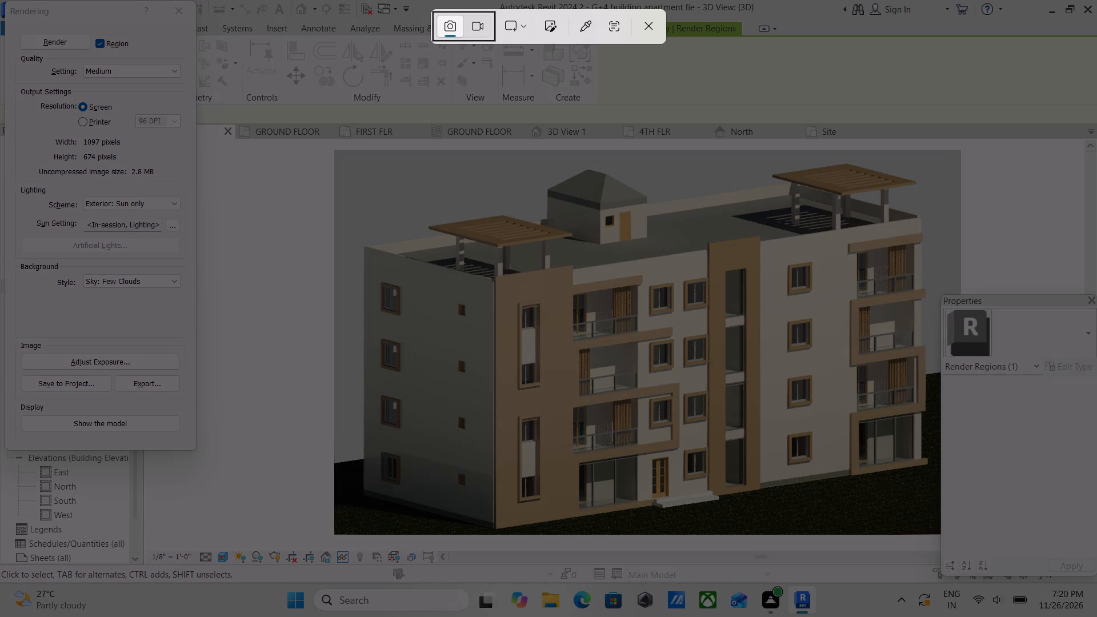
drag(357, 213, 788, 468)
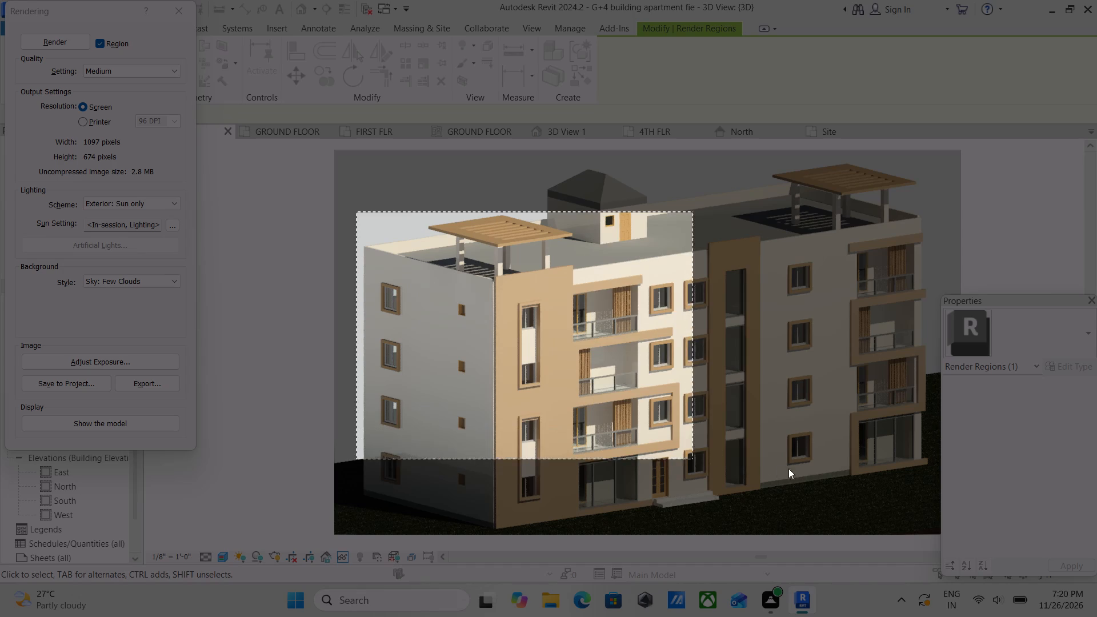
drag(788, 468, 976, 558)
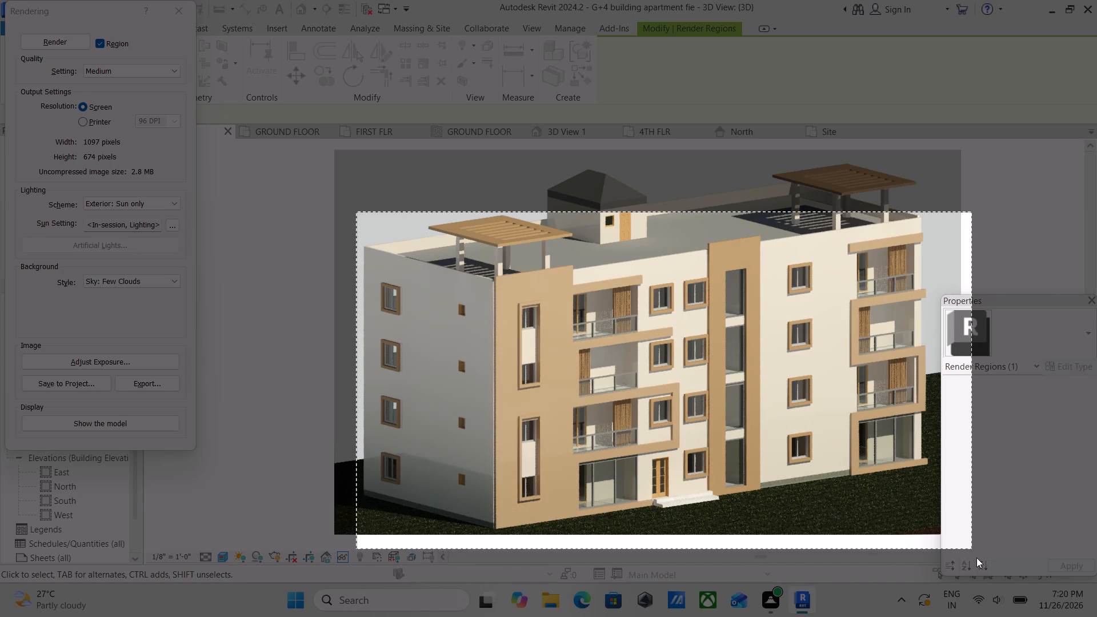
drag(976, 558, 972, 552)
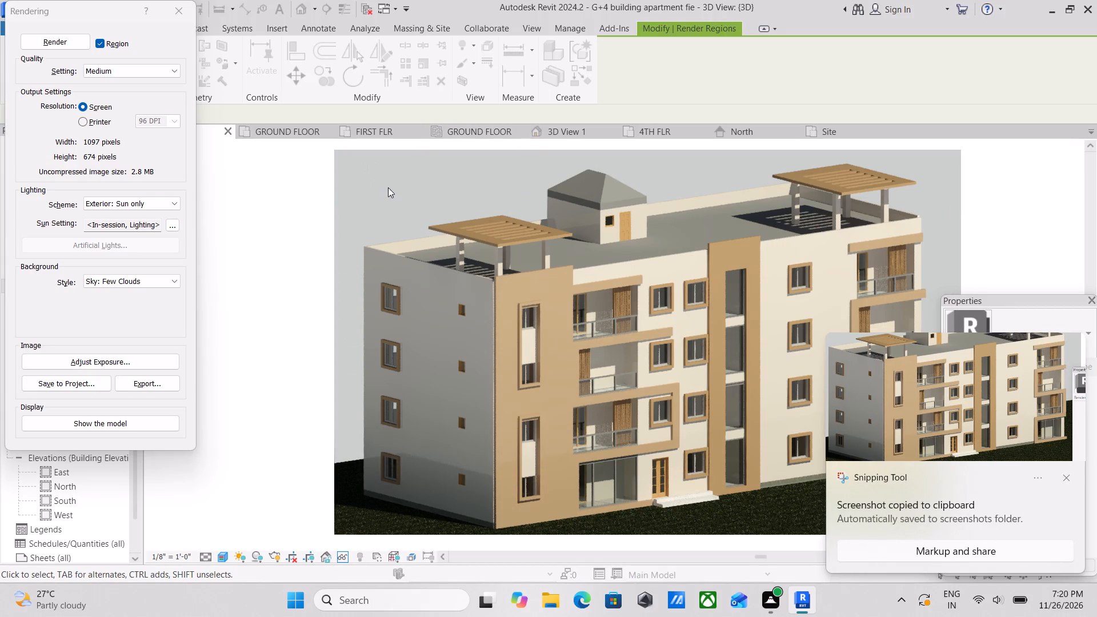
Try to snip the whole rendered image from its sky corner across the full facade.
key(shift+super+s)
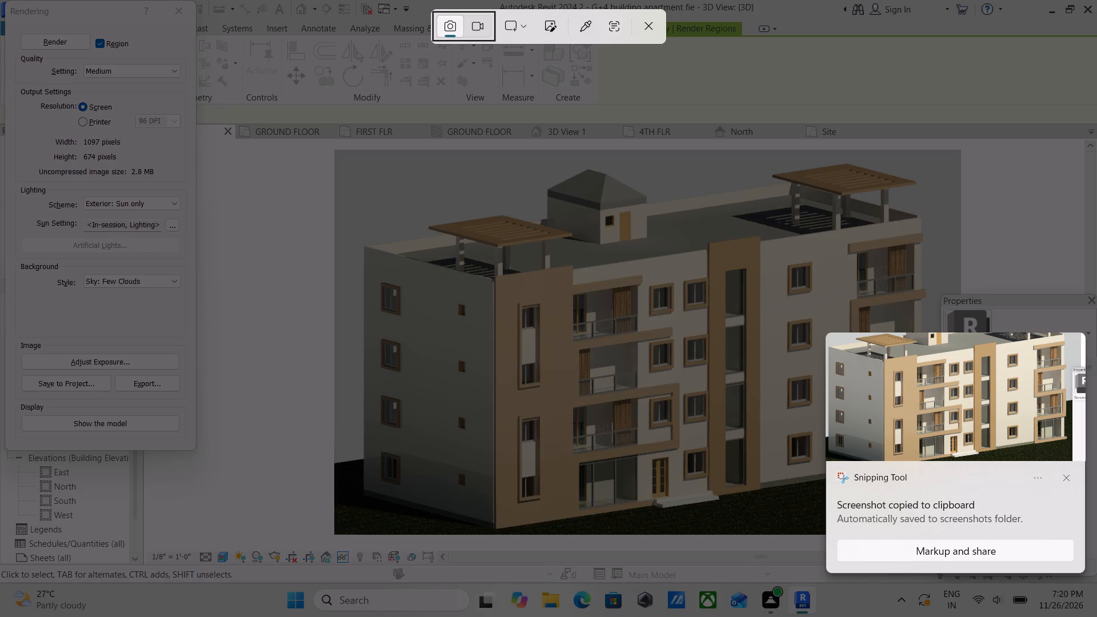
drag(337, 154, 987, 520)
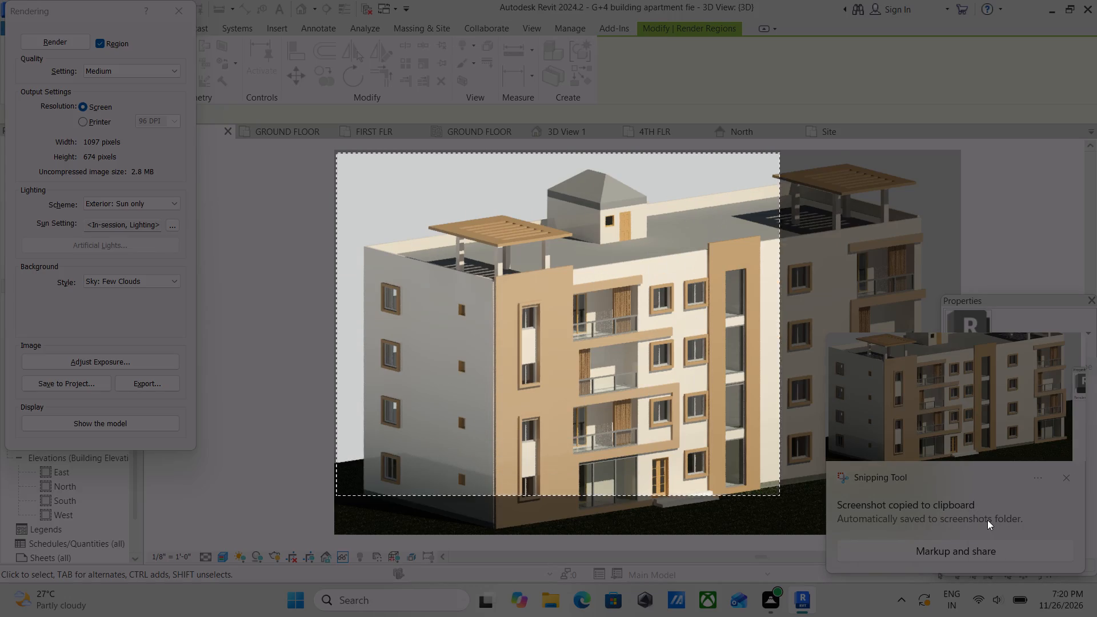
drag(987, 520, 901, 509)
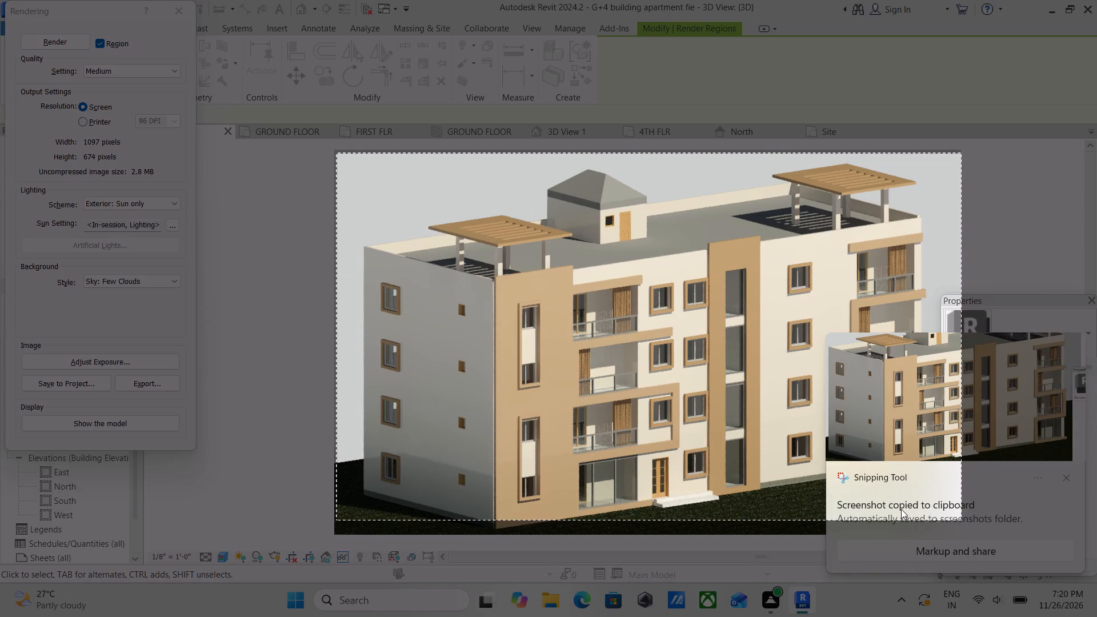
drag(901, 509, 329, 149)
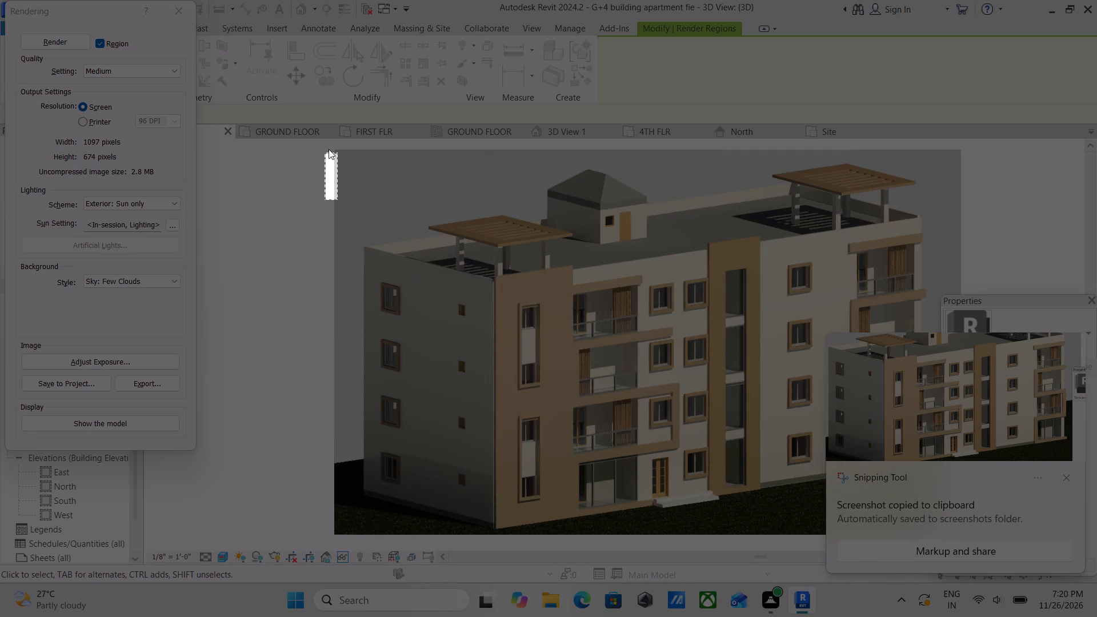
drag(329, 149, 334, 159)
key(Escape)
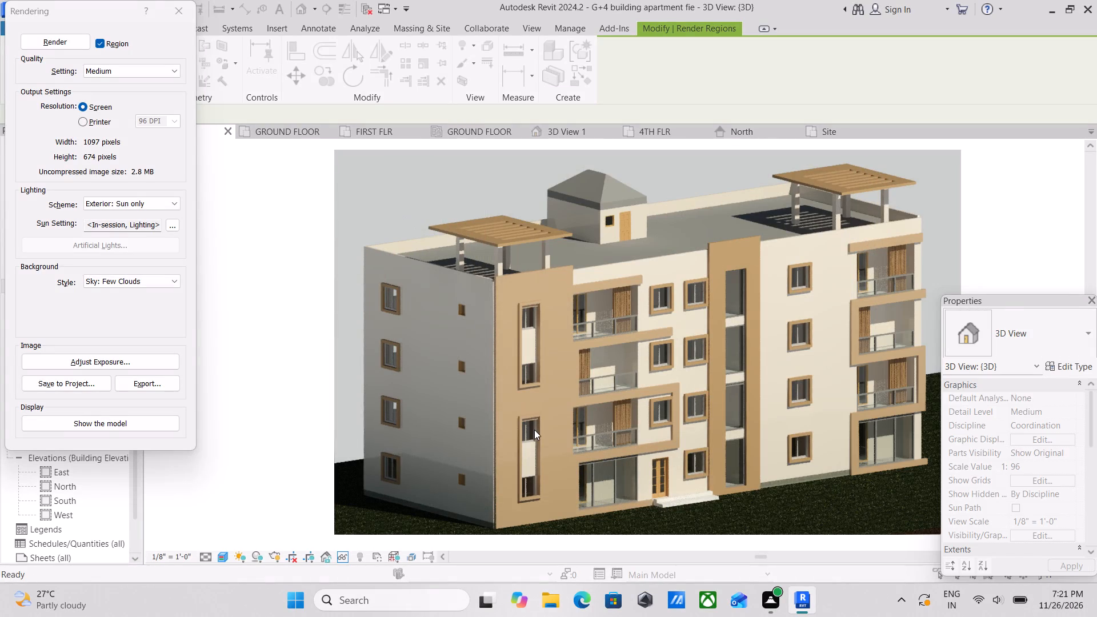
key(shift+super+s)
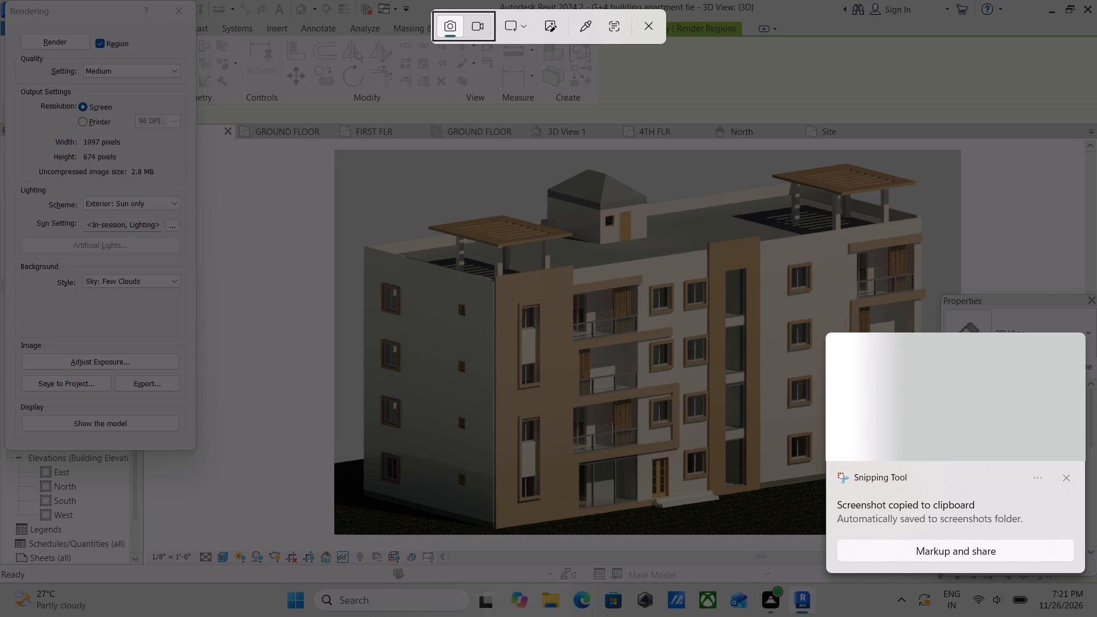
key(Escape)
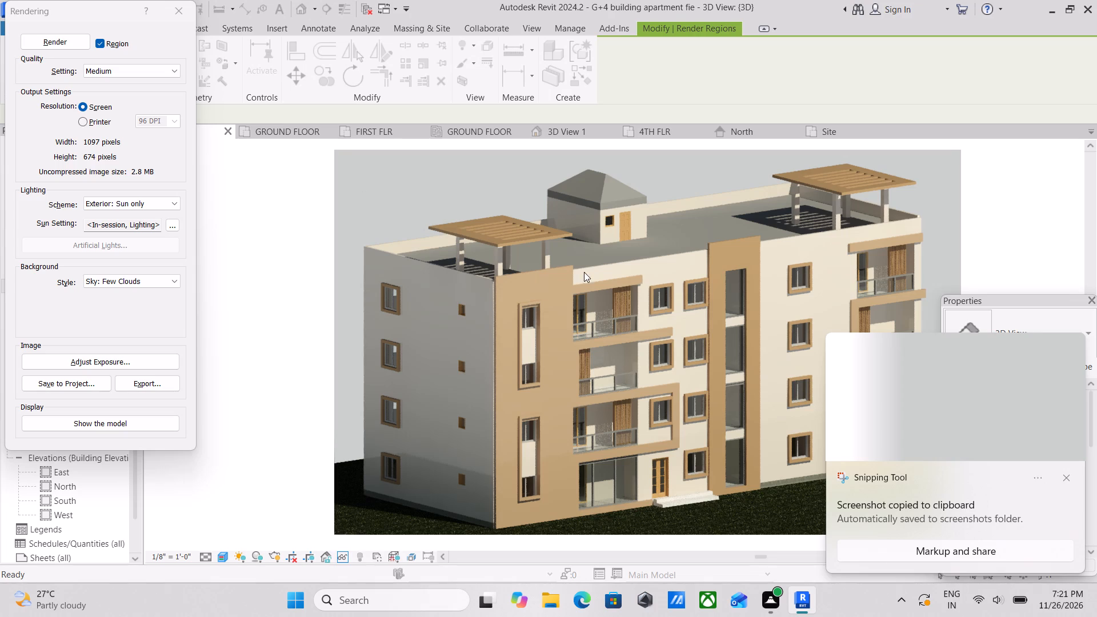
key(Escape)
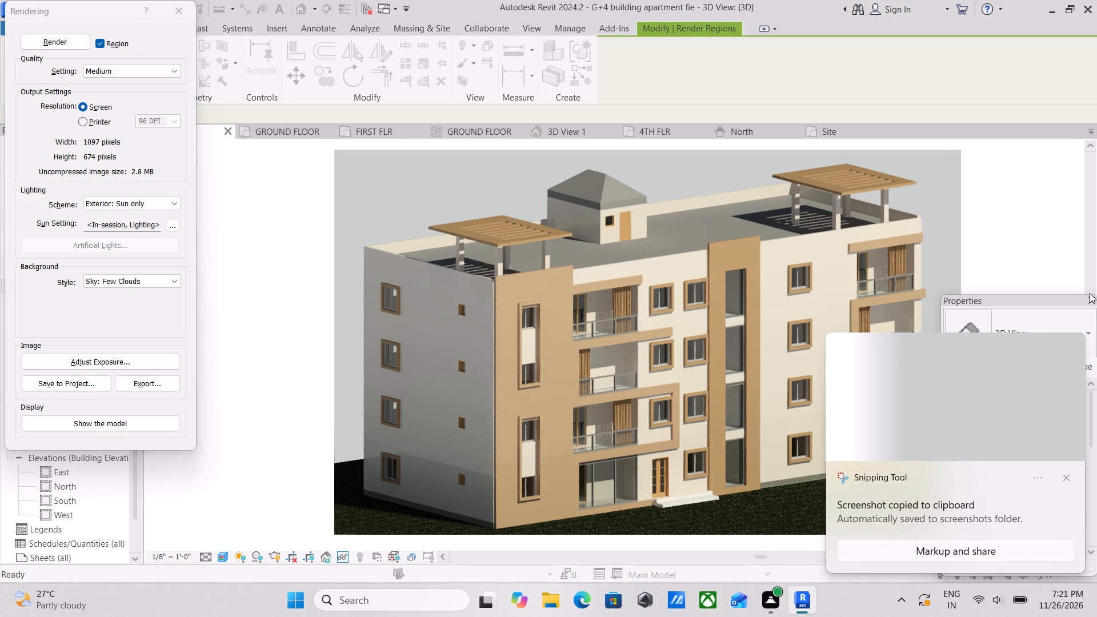
Close the Properties palette covering the rendering and dismiss the unwanted snip preview.
click(1094, 299)
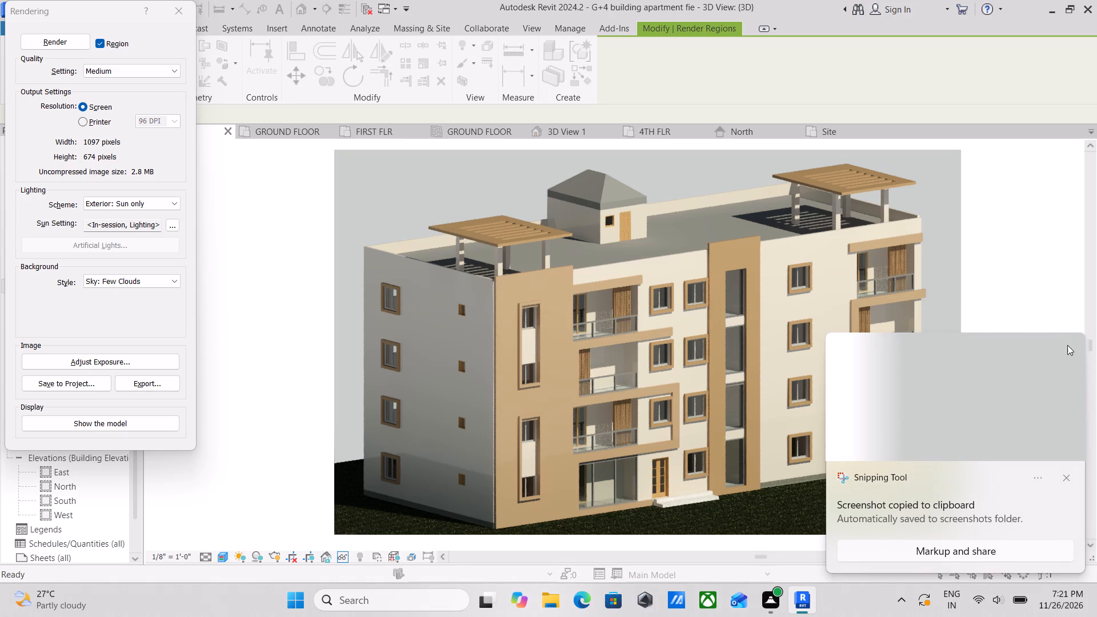
click(1067, 345)
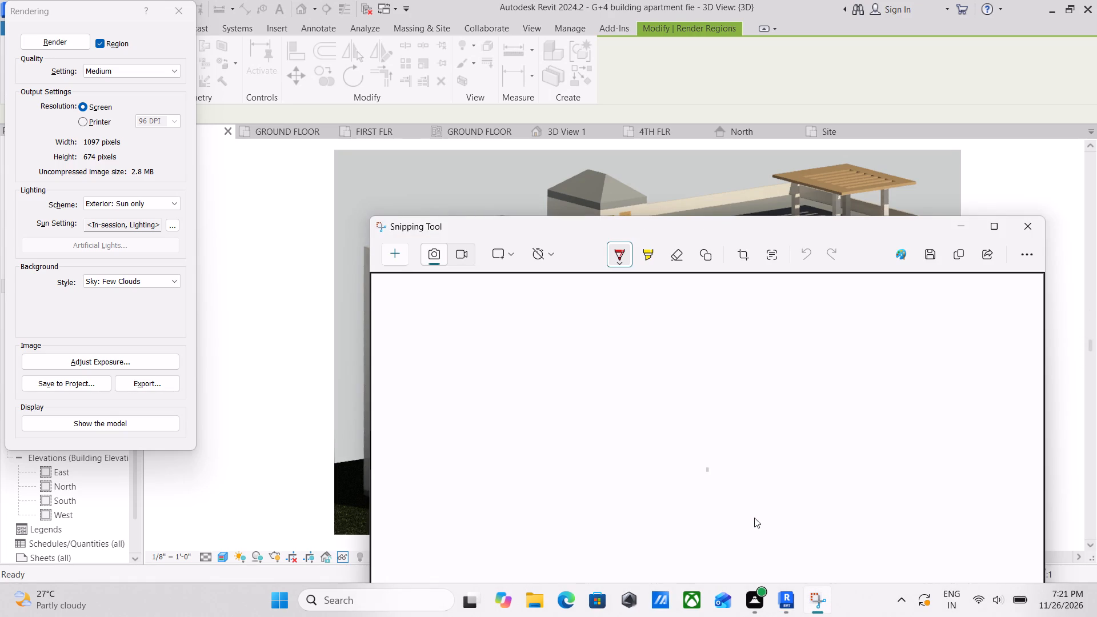
click(1028, 228)
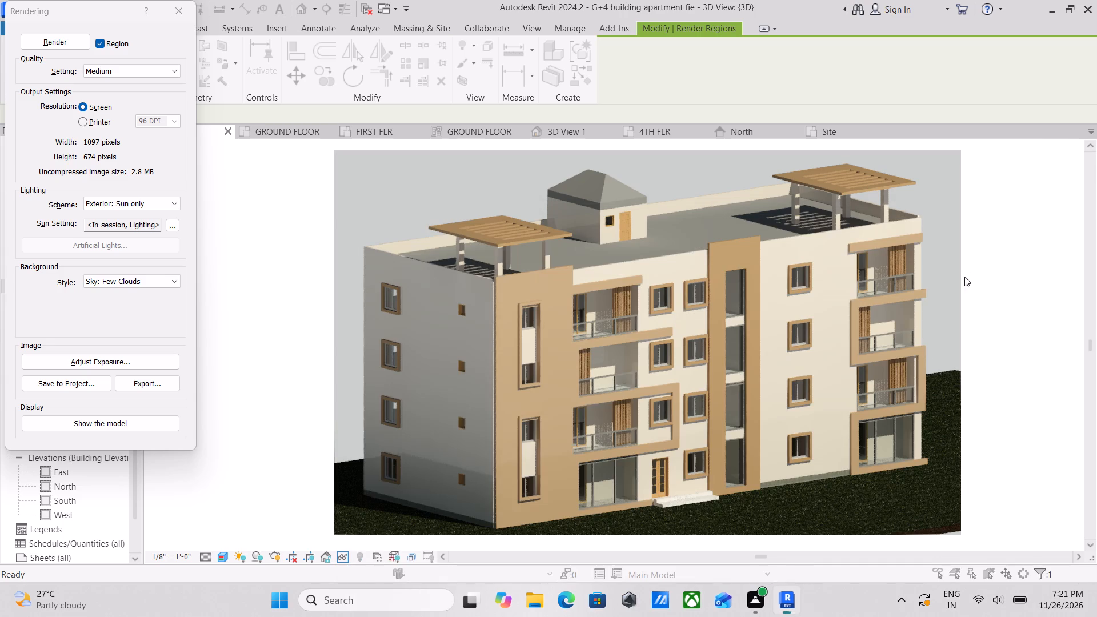
Capture a screen snip of the full rendered apartment building image, including its sky and ground.
key(shift+super+s)
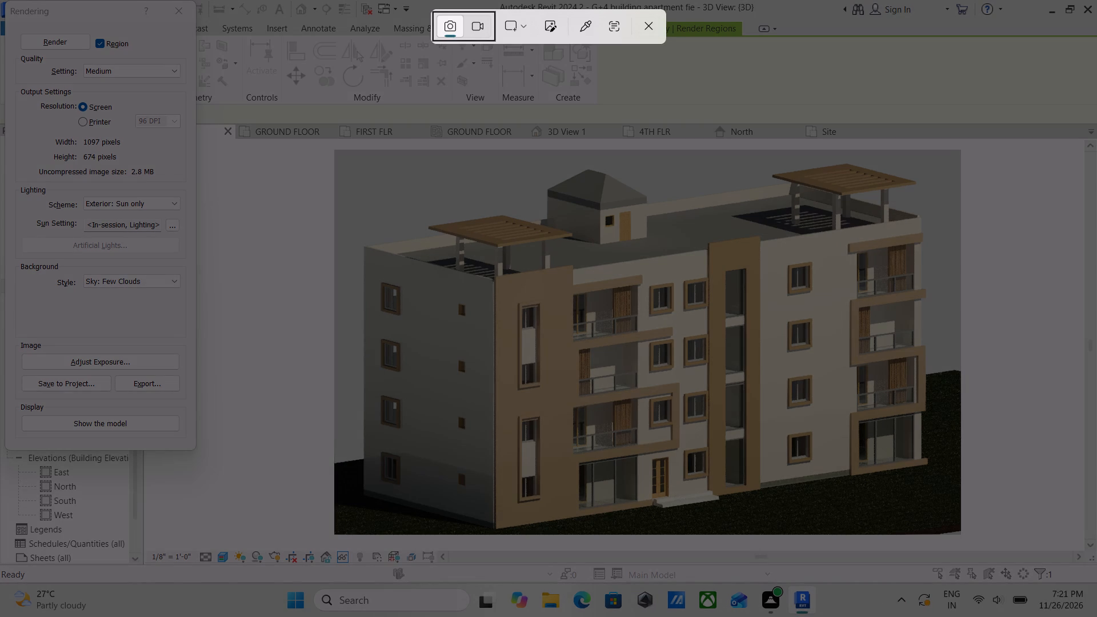
drag(340, 155, 830, 457)
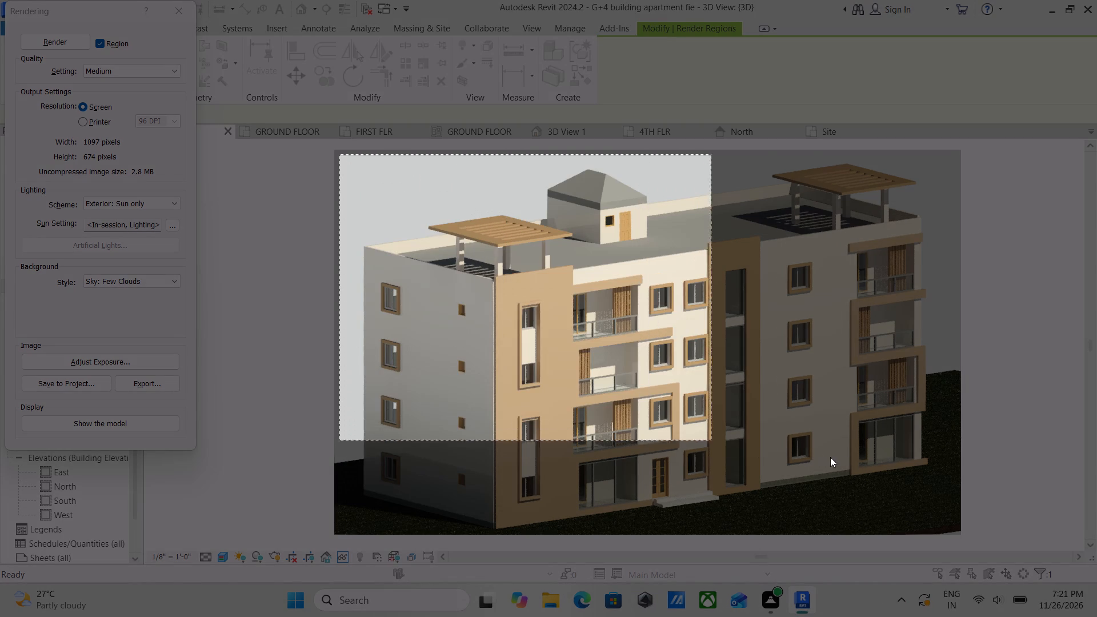
drag(830, 457, 965, 525)
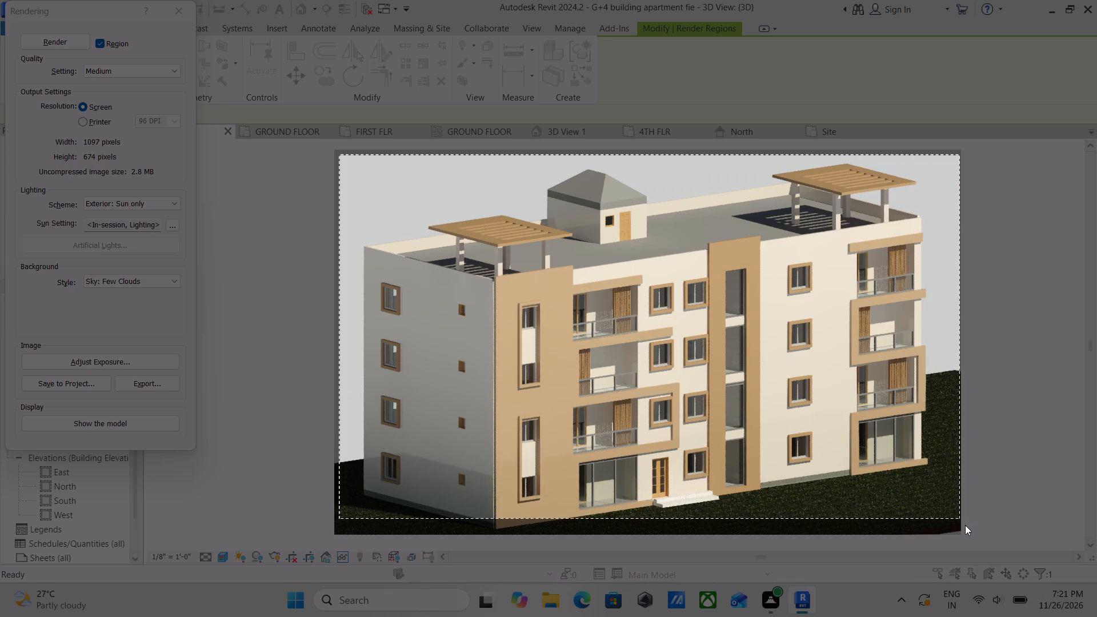
drag(965, 525, 960, 528)
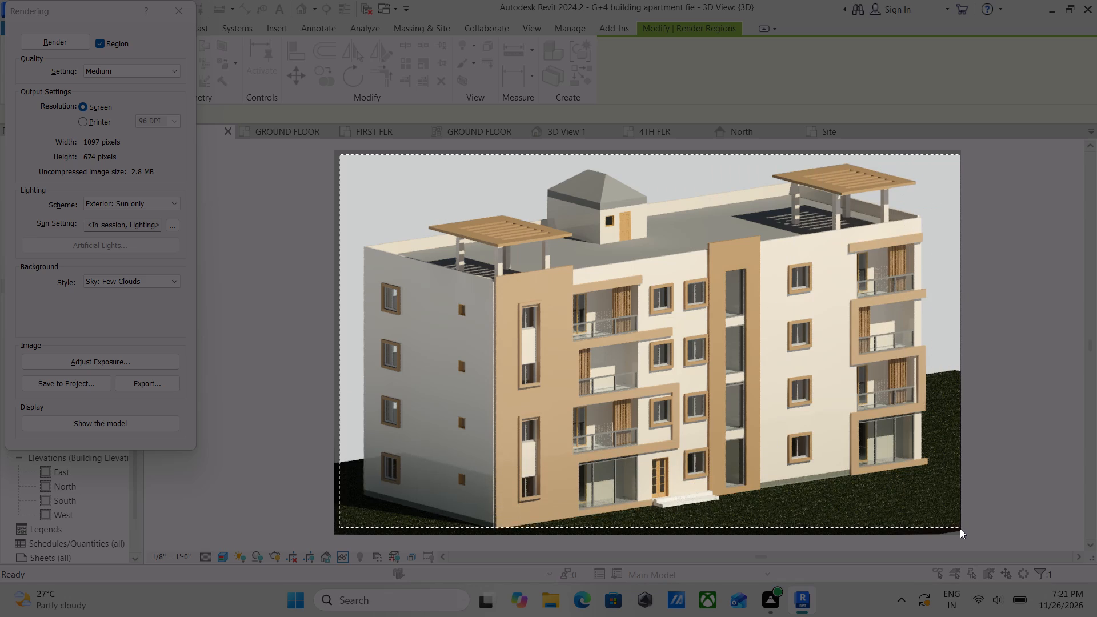
drag(960, 528, 959, 535)
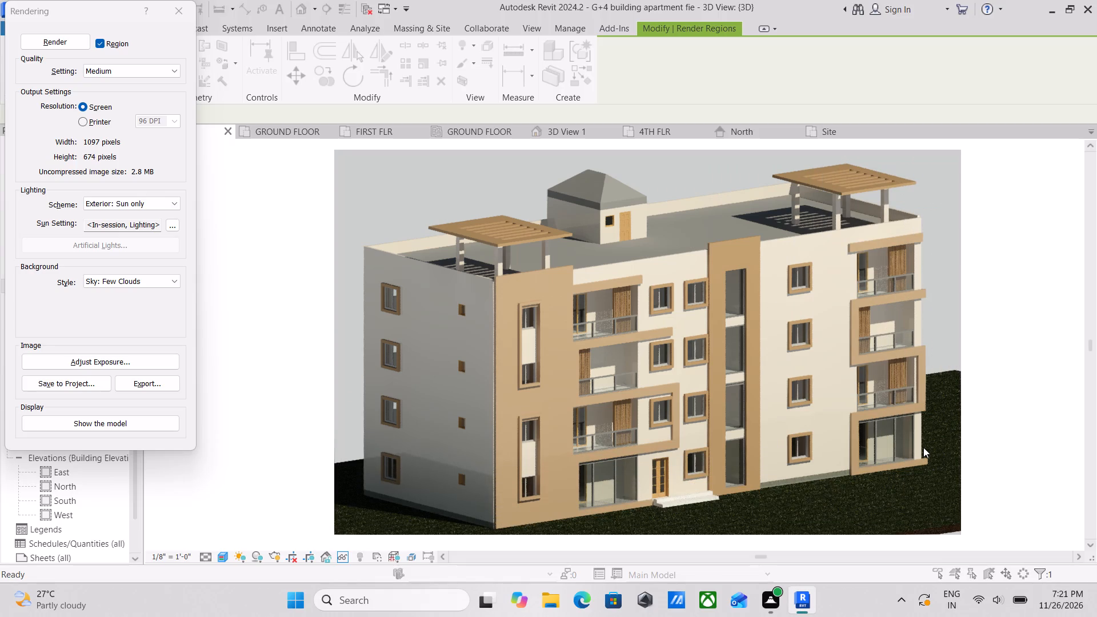